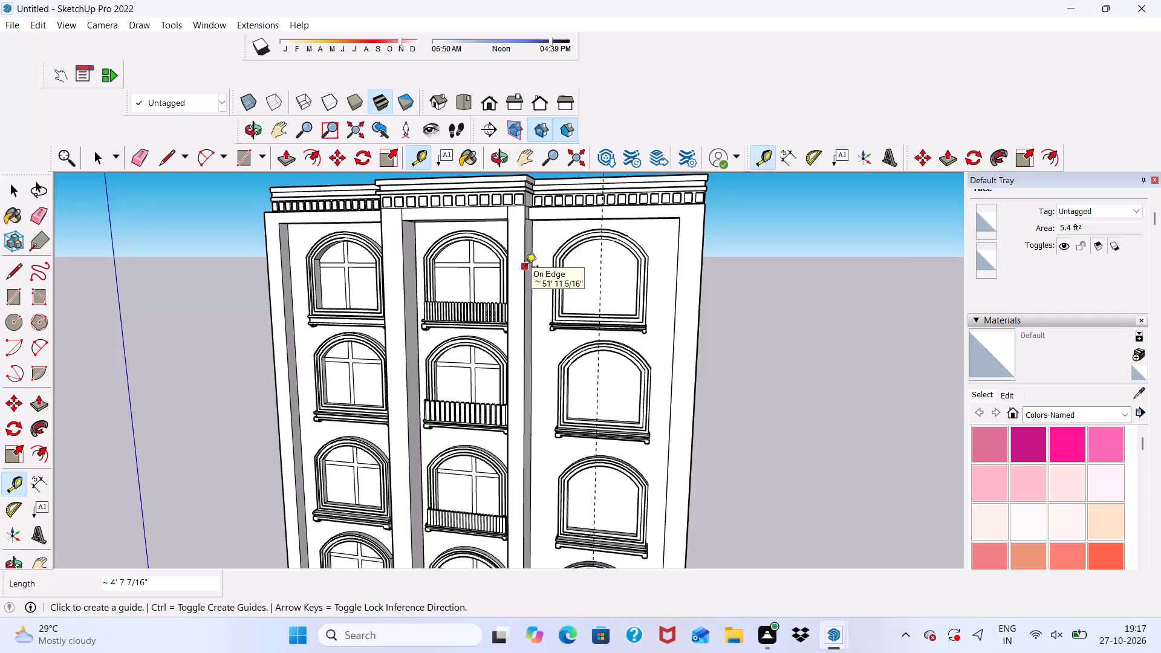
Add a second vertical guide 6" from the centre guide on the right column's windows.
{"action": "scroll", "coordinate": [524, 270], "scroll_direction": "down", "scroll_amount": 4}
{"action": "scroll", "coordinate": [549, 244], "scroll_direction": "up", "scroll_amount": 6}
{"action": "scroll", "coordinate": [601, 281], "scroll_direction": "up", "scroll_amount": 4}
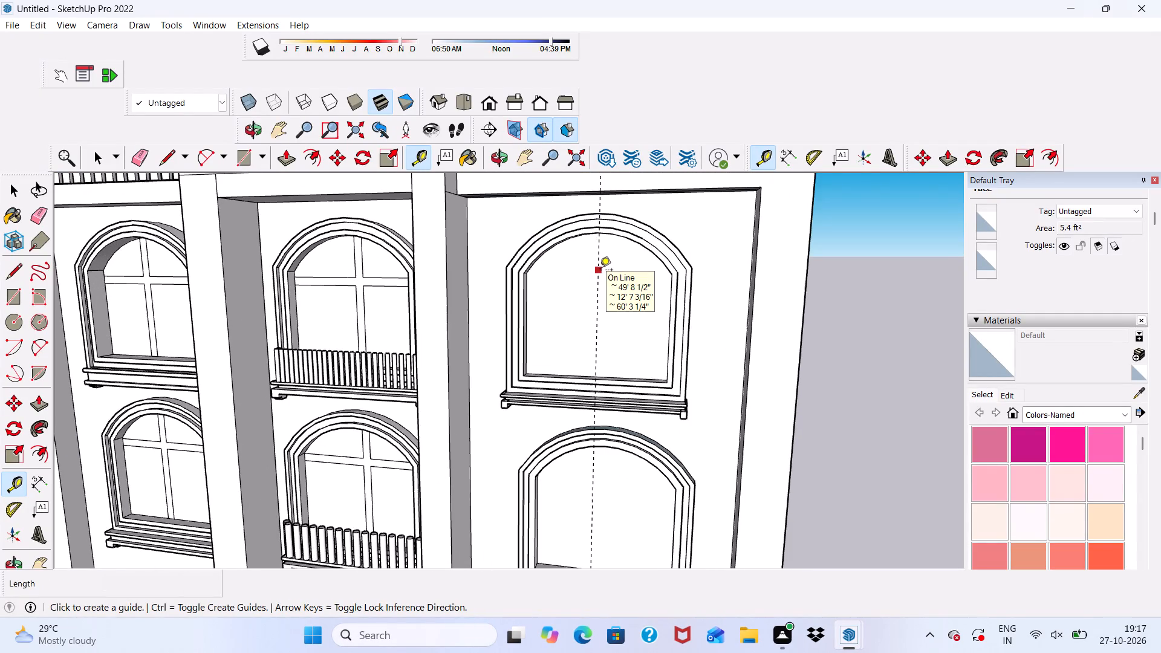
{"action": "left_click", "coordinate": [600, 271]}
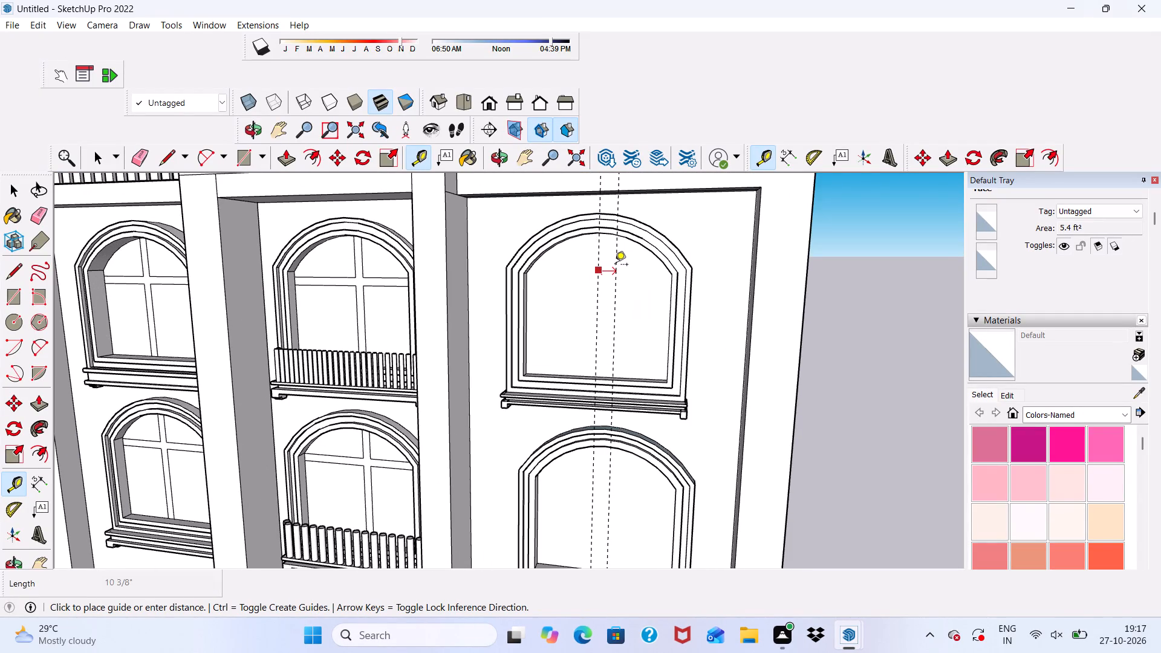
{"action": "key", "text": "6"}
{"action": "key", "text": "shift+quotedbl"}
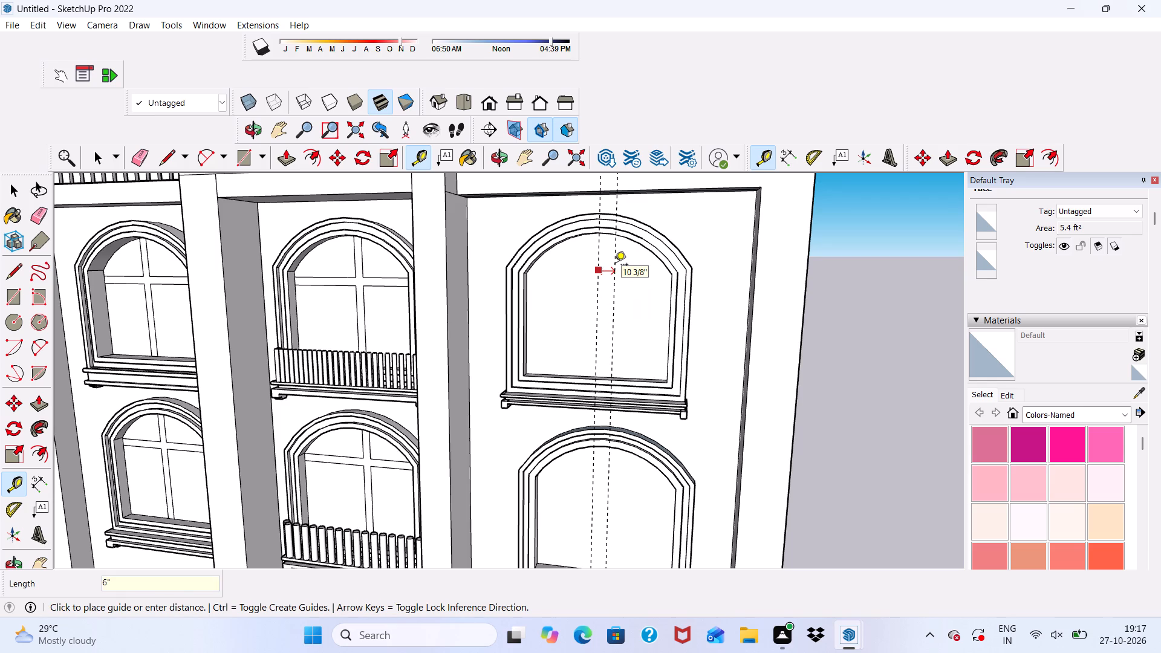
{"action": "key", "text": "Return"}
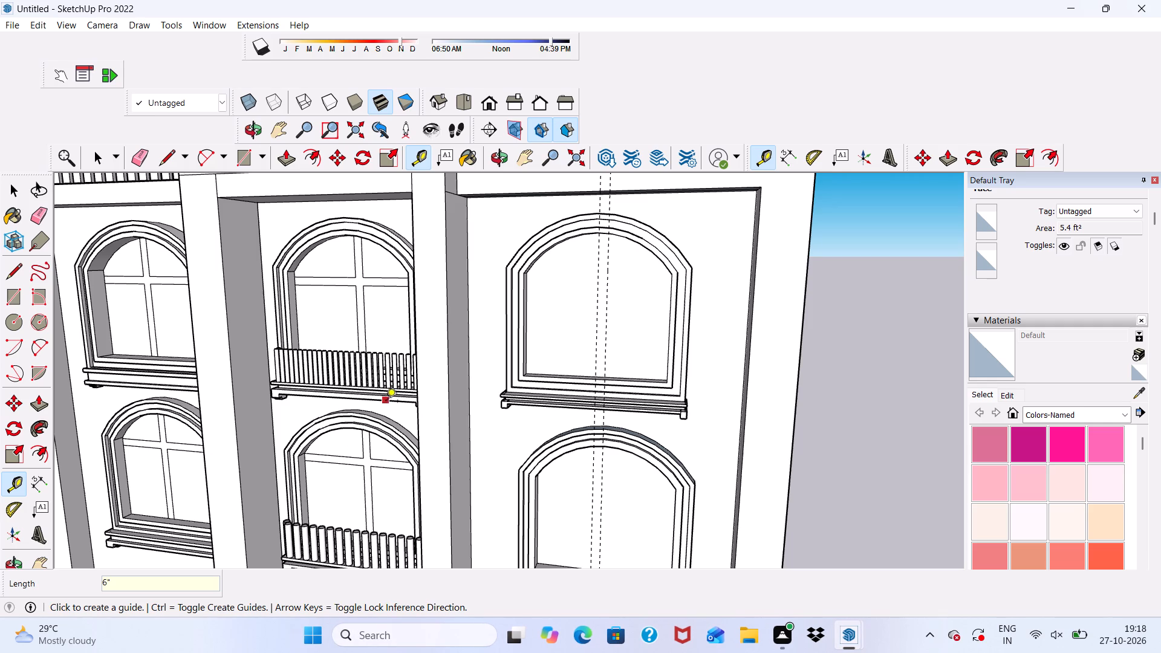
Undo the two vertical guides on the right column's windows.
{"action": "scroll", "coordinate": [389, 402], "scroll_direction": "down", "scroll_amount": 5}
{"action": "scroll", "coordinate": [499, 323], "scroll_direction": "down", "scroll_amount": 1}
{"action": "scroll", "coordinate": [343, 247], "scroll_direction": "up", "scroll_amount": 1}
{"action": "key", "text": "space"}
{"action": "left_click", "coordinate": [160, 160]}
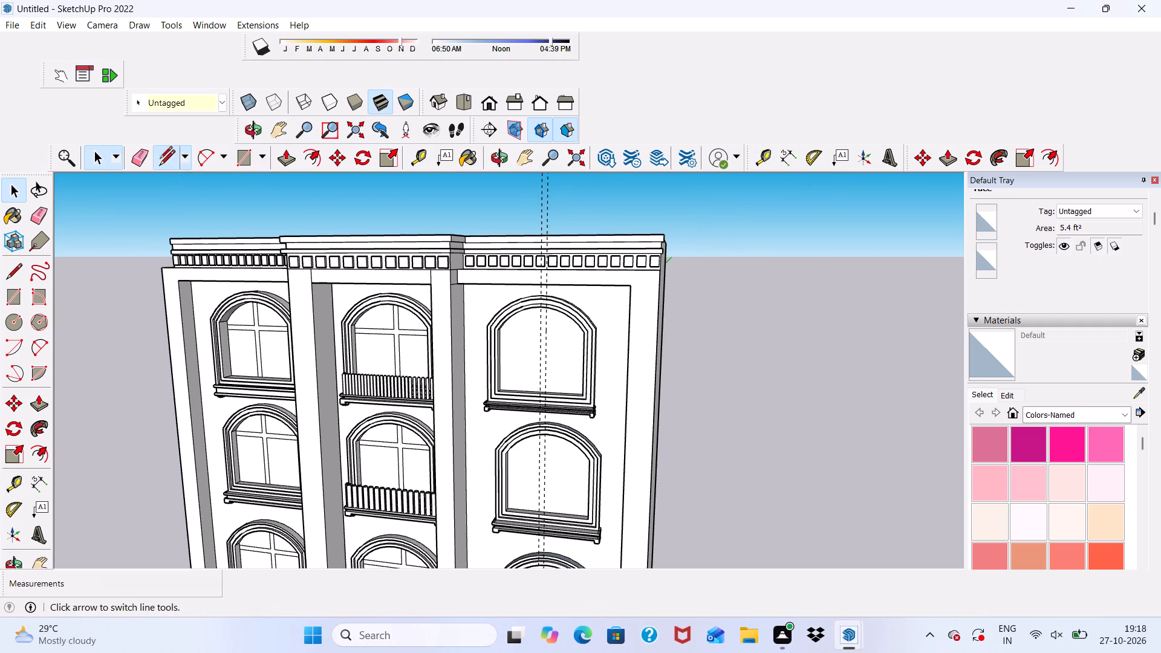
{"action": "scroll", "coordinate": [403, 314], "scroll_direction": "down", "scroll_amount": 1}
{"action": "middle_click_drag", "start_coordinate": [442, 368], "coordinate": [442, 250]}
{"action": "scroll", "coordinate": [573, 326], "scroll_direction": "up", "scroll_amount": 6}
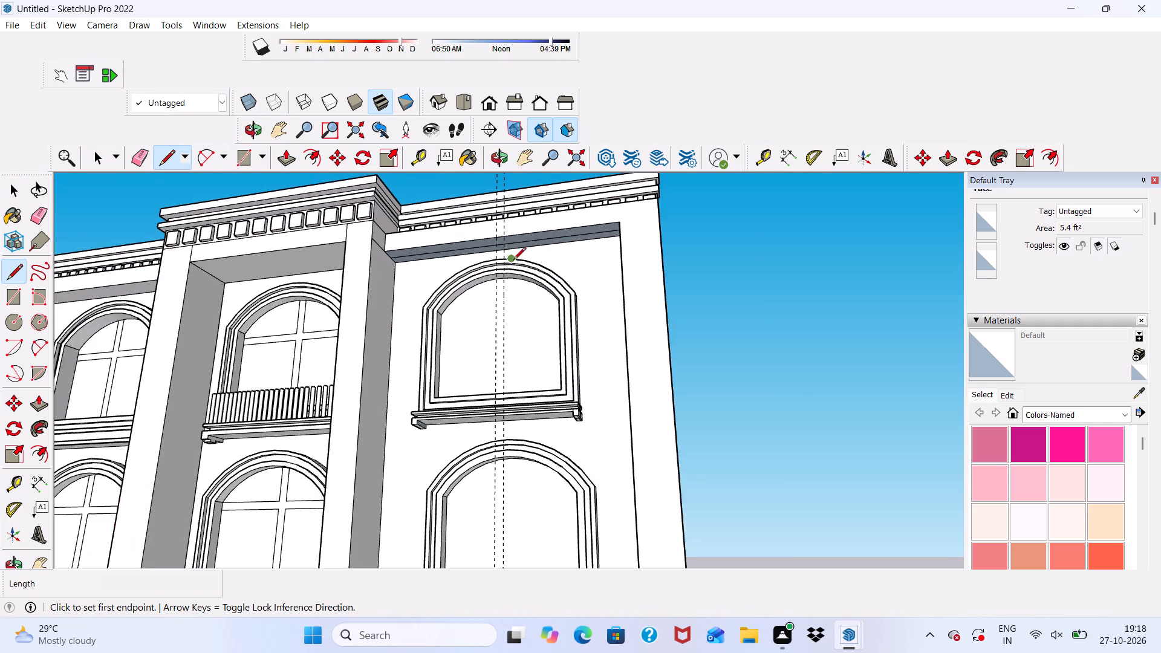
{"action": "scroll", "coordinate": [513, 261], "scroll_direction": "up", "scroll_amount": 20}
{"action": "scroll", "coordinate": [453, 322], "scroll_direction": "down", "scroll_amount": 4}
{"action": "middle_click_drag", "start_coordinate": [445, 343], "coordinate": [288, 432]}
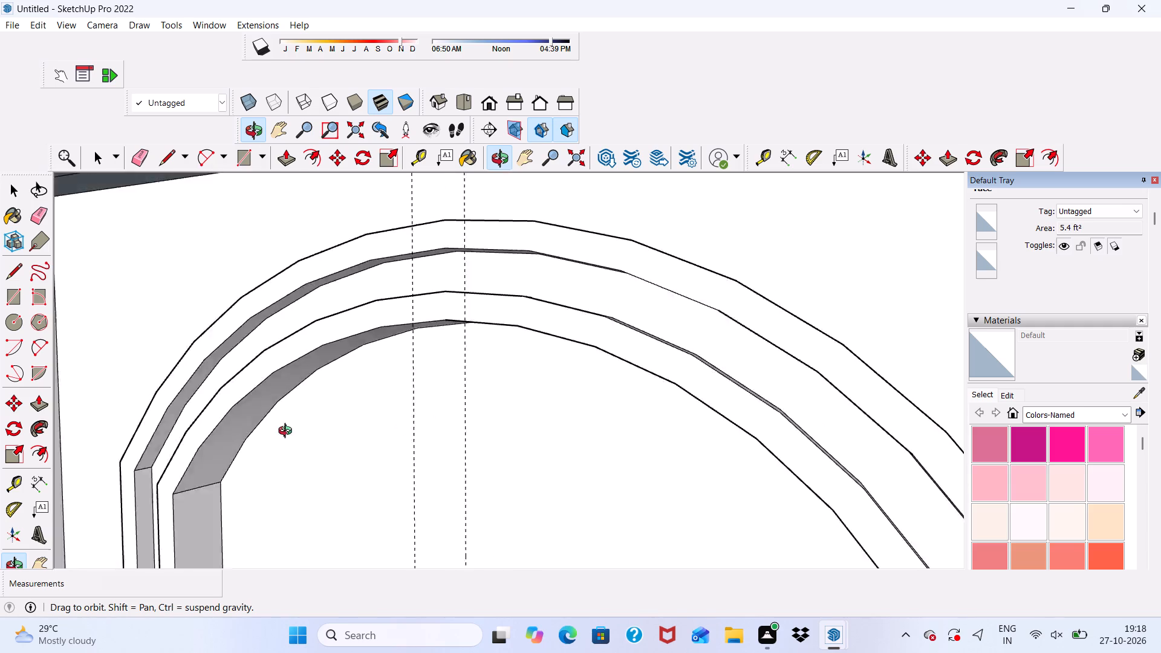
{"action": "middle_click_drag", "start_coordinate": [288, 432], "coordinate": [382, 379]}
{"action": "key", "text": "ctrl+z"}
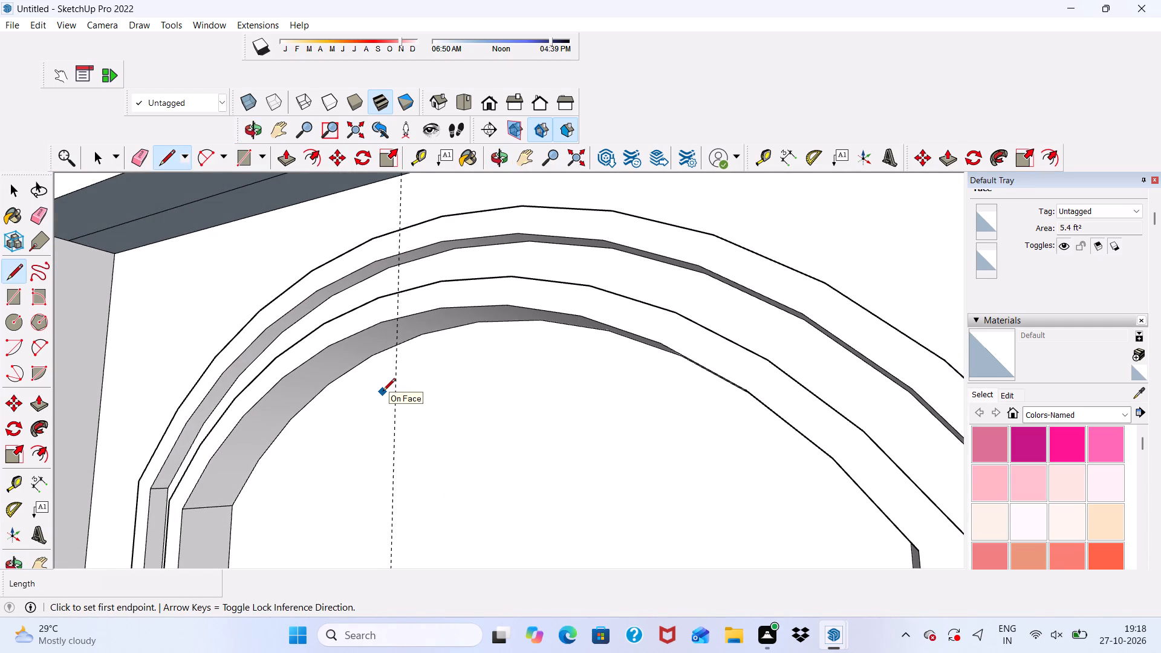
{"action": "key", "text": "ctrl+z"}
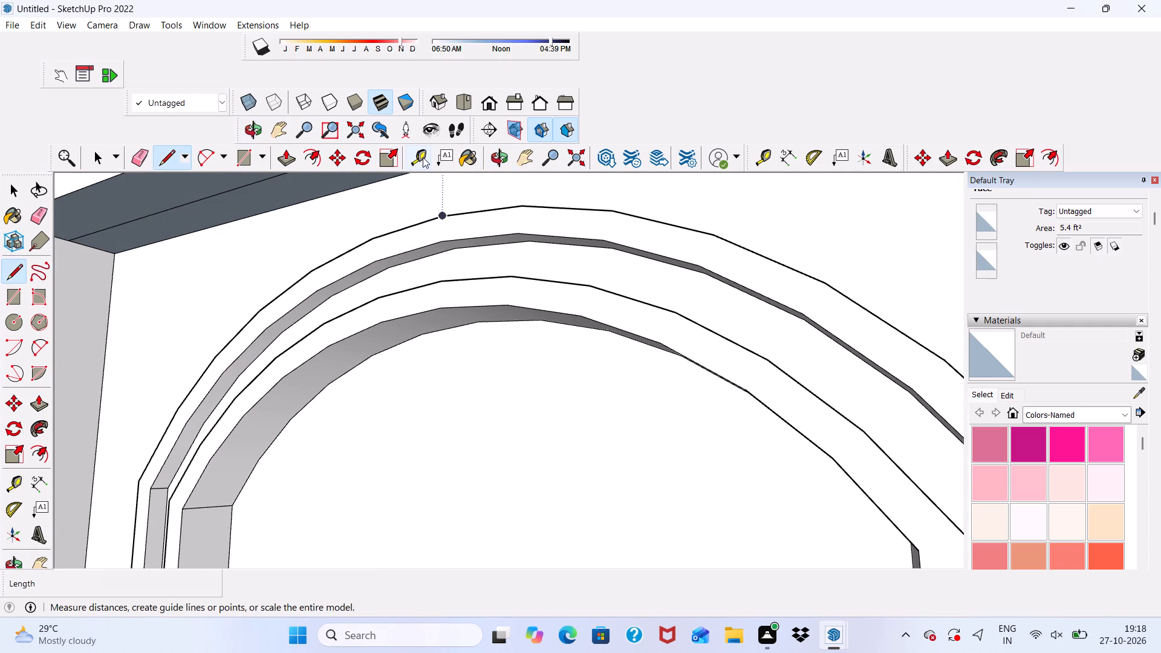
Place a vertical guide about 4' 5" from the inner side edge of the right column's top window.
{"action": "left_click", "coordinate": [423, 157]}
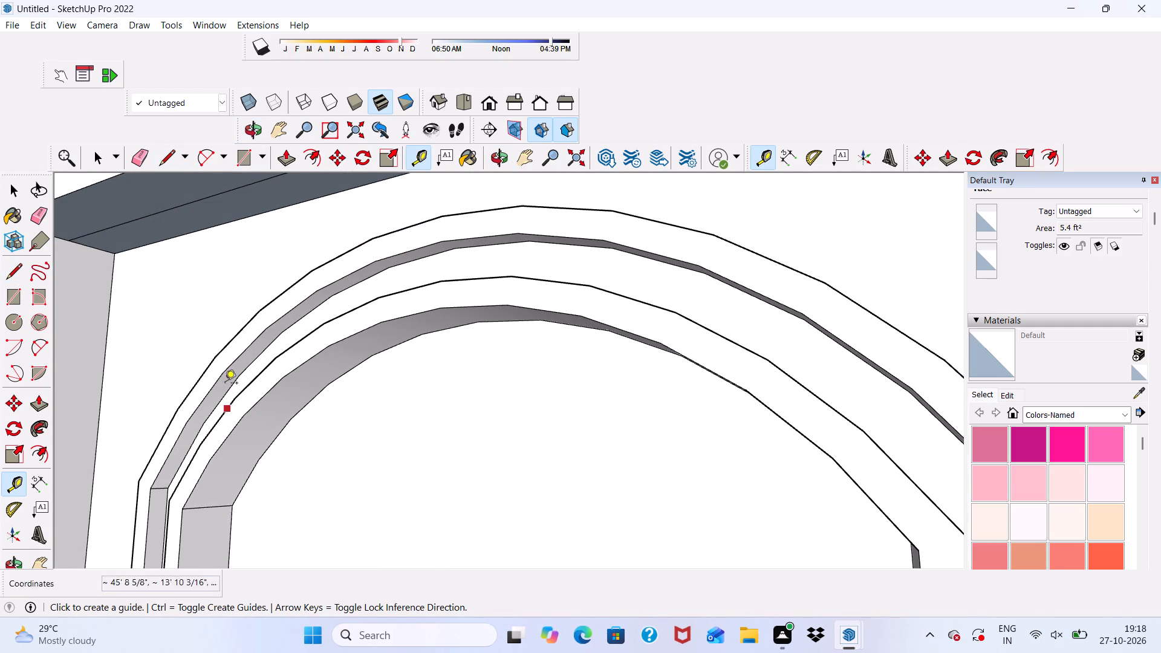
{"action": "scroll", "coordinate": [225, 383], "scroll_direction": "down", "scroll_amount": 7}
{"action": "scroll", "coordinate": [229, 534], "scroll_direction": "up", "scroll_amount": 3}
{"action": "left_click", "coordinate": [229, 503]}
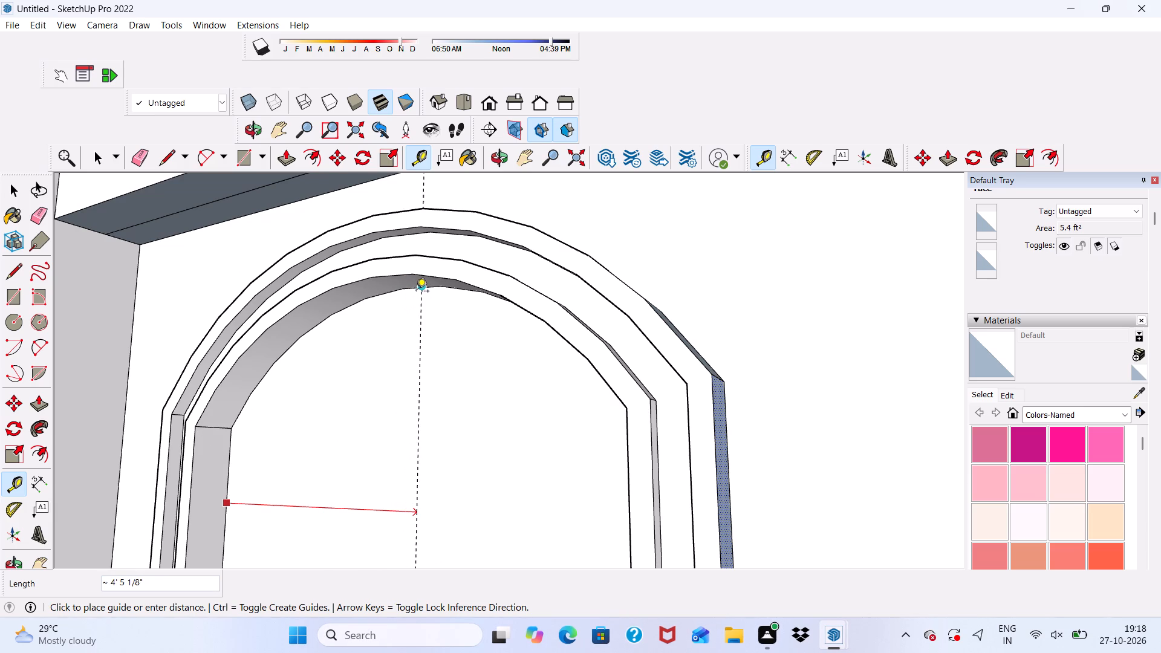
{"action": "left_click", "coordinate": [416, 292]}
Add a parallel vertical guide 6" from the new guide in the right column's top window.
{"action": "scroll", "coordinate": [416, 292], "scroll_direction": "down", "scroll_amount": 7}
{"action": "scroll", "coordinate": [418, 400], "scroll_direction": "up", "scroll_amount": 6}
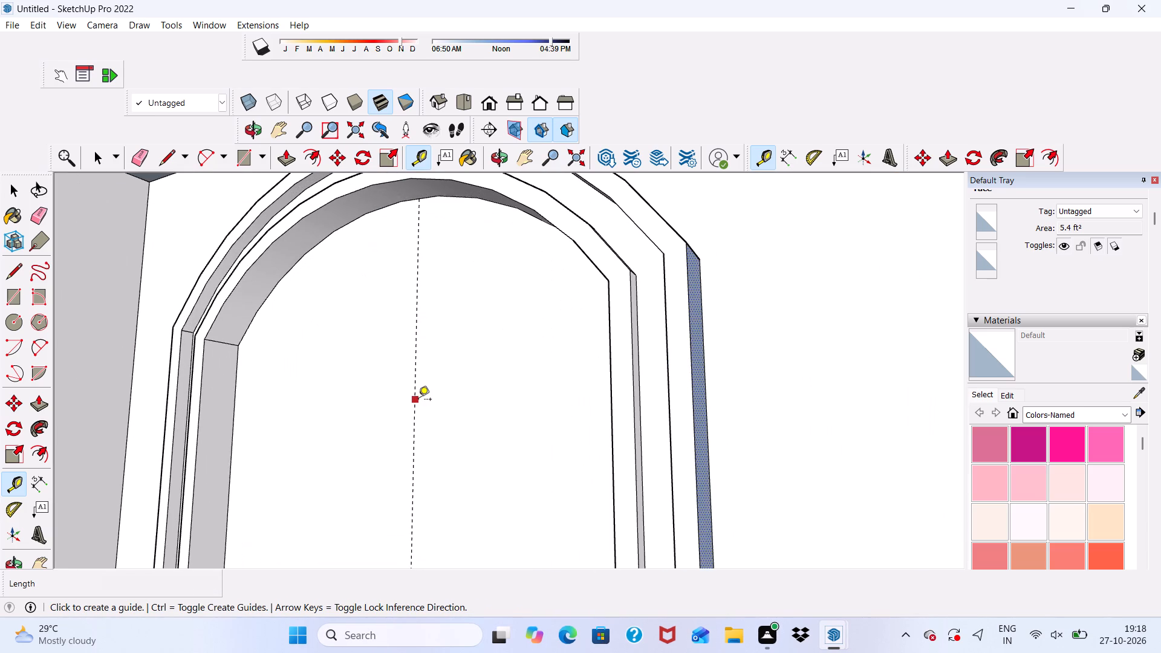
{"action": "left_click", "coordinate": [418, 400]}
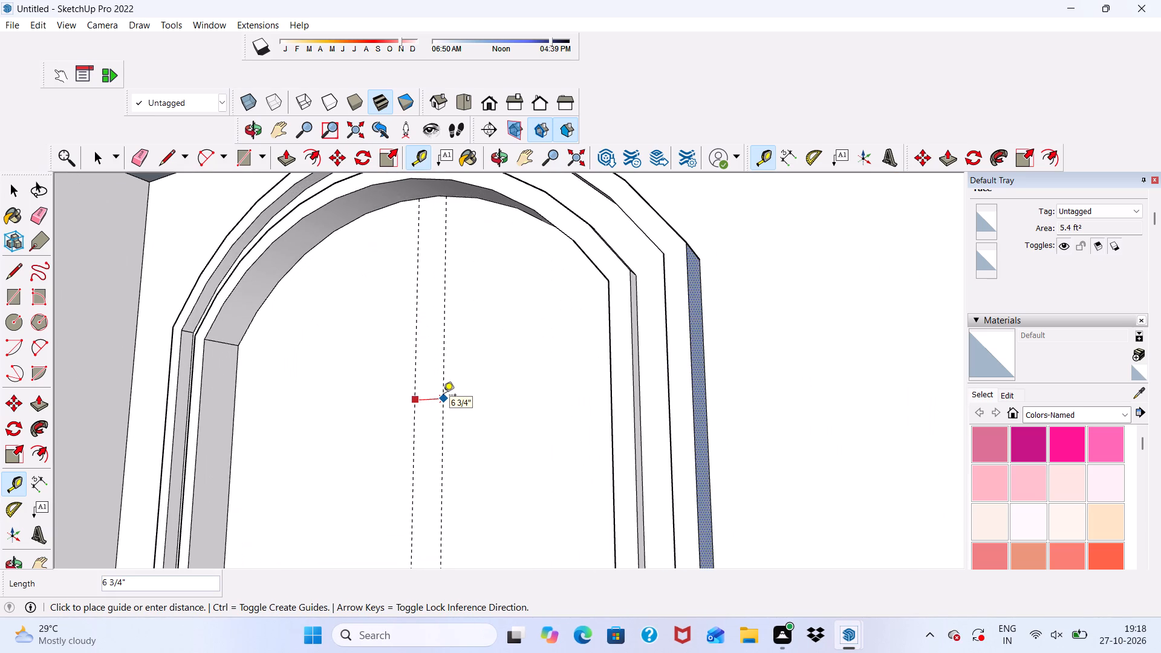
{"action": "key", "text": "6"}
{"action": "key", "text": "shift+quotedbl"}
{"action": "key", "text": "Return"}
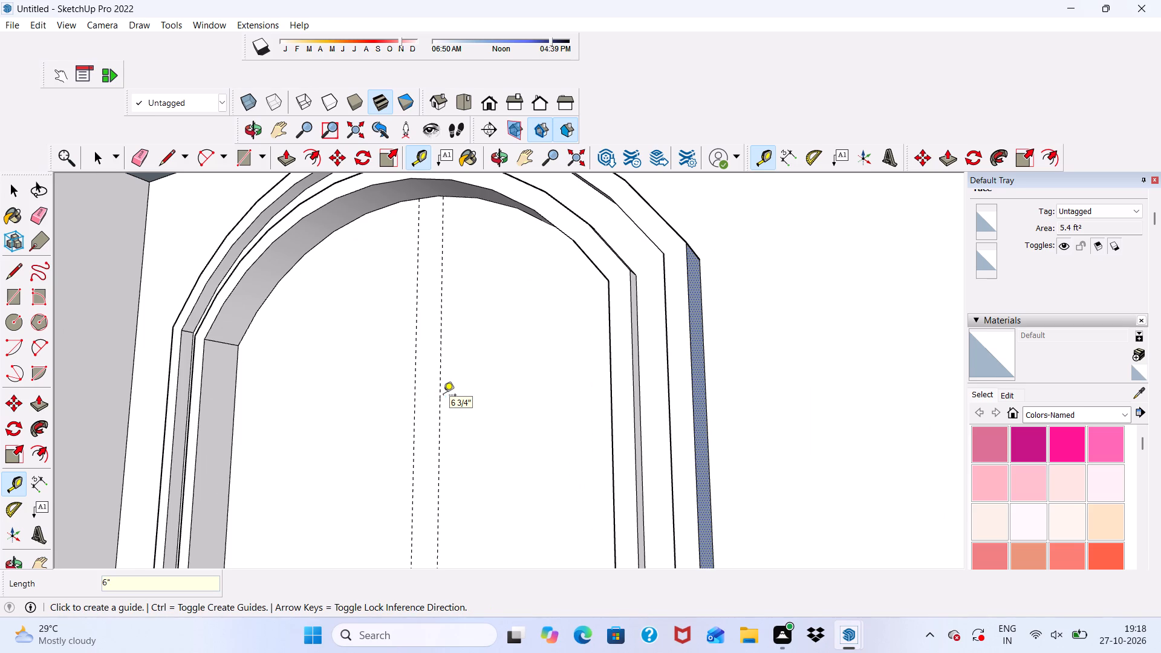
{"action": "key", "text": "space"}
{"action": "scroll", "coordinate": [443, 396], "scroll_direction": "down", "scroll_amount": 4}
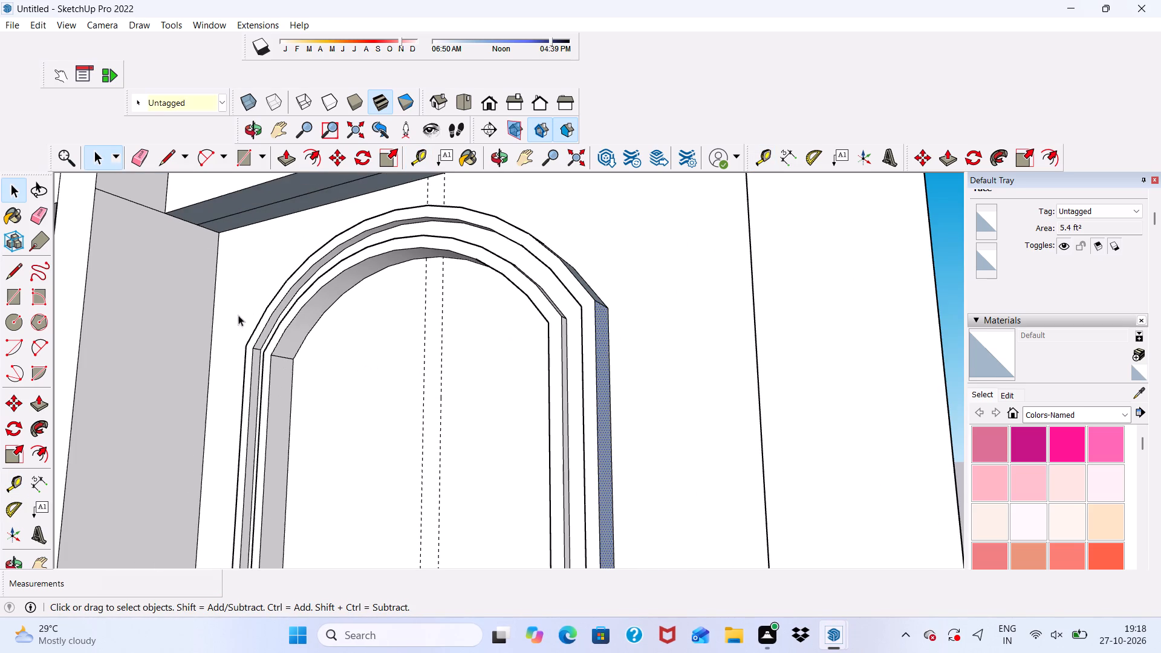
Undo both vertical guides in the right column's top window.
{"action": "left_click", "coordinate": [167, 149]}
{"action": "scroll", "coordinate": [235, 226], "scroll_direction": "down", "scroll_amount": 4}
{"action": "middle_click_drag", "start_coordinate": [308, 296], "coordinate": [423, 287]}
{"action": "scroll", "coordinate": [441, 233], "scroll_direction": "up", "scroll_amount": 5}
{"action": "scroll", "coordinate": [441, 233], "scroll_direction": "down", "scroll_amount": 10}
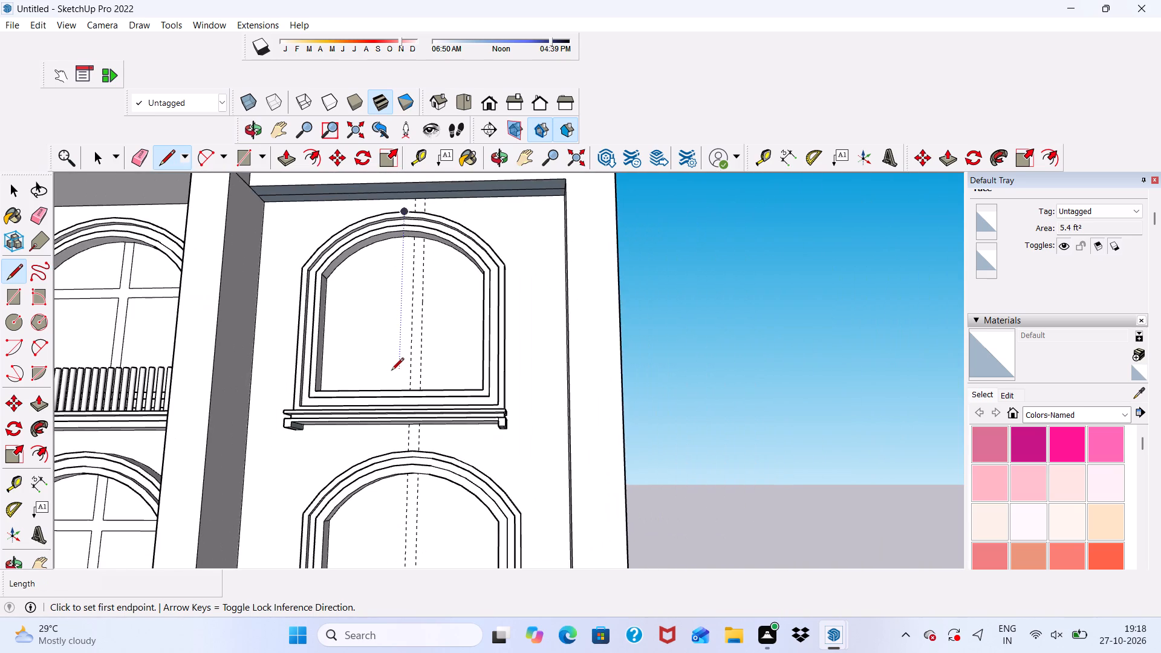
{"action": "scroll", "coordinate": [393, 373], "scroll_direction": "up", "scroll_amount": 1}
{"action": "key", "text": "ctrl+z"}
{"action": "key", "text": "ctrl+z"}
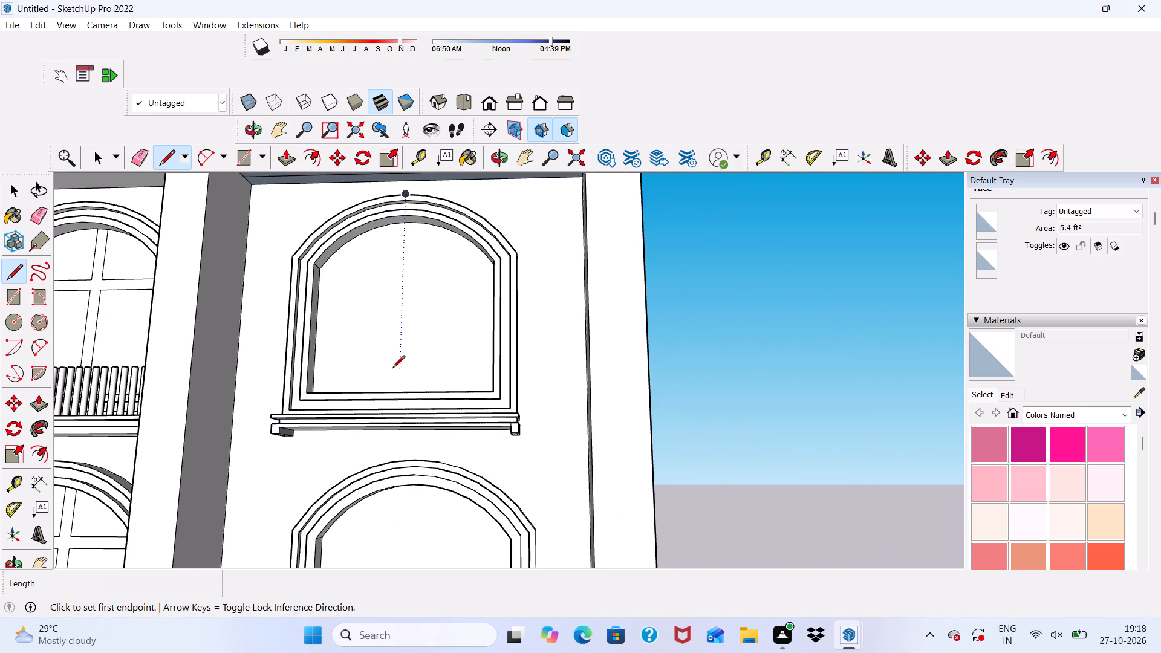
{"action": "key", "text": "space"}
Place a vertical guide about 4' 1" from the inner side edge of the right column's top window.
{"action": "left_click", "coordinate": [417, 158]}
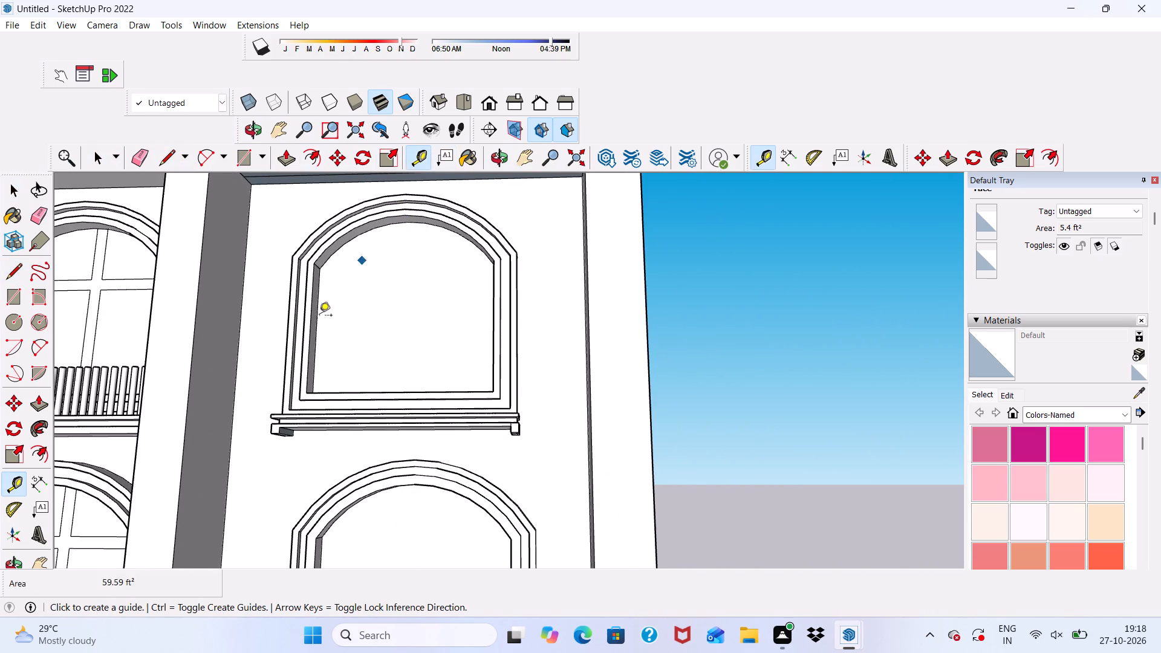
{"action": "scroll", "coordinate": [291, 345], "scroll_direction": "up", "scroll_amount": 7}
{"action": "left_click", "coordinate": [314, 351]}
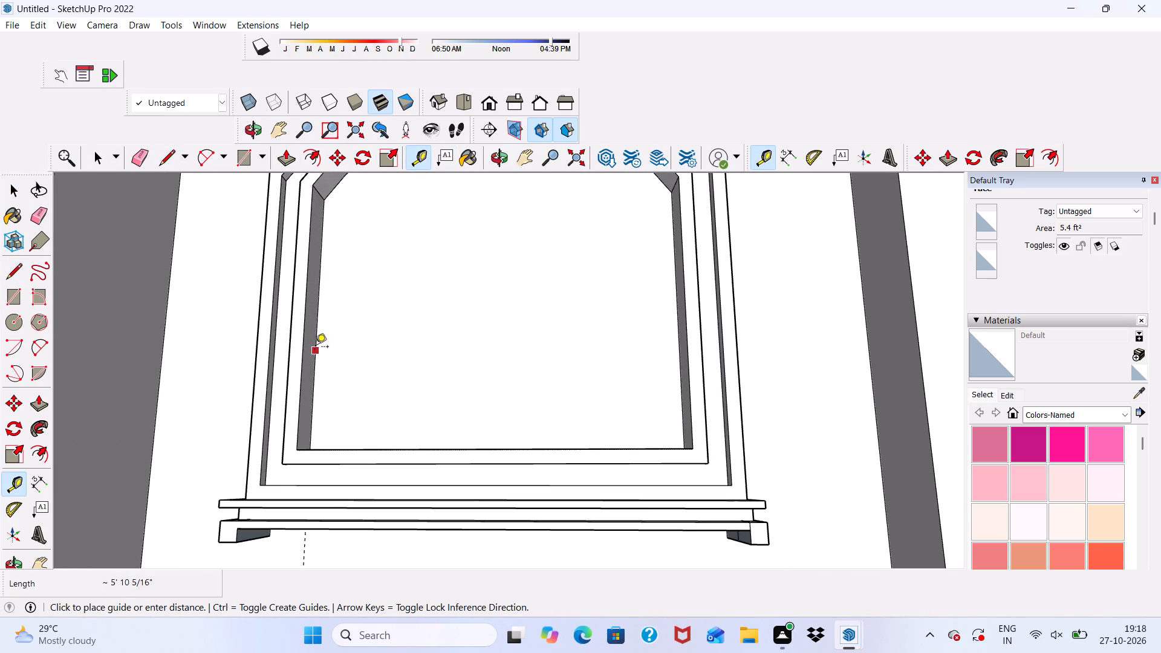
{"action": "scroll", "coordinate": [328, 348], "scroll_direction": "down", "scroll_amount": 5}
{"action": "middle_click_drag", "start_coordinate": [443, 258], "coordinate": [441, 297]}
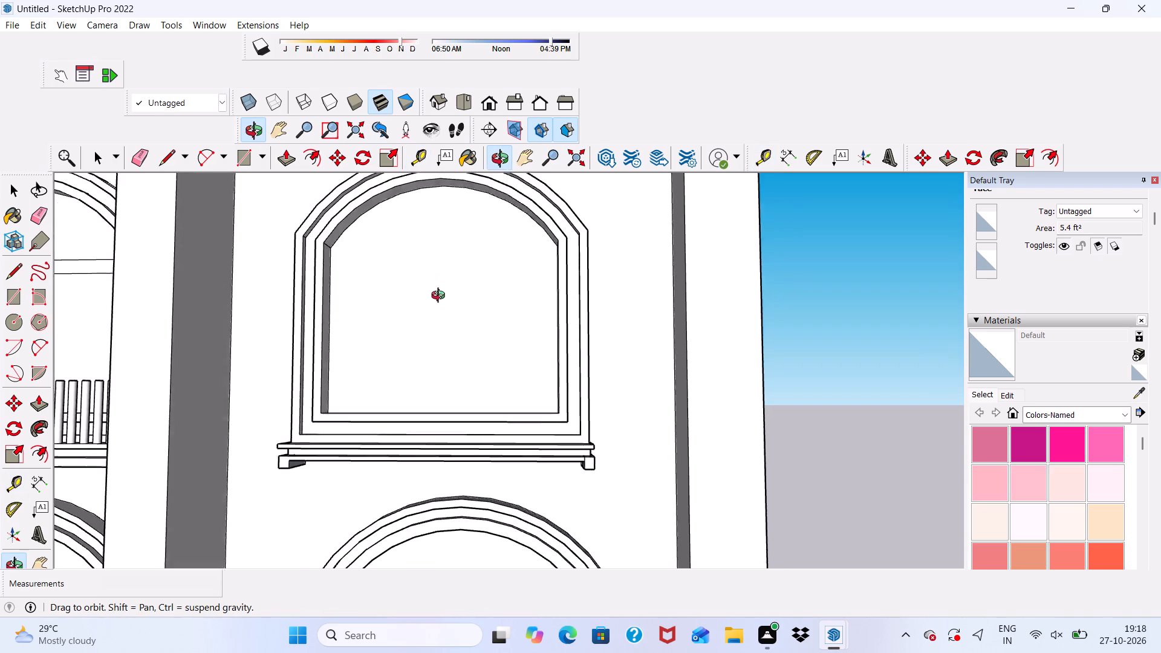
{"action": "middle_click_drag", "start_coordinate": [441, 297], "coordinate": [292, 444]}
{"action": "scroll", "coordinate": [404, 216], "scroll_direction": "up", "scroll_amount": 3}
{"action": "middle_click_drag", "start_coordinate": [467, 215], "coordinate": [475, 184]}
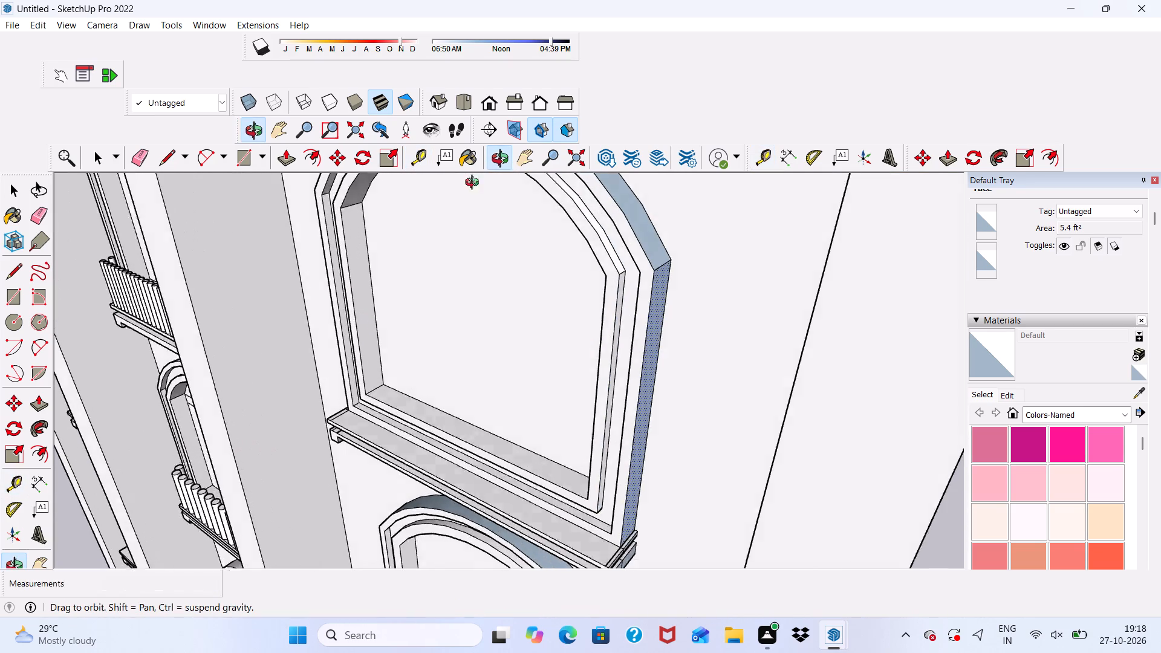
{"action": "middle_click_drag", "start_coordinate": [475, 184], "coordinate": [518, 0]}
{"action": "scroll", "coordinate": [518, 0], "scroll_direction": "down", "scroll_amount": 15}
{"action": "scroll", "coordinate": [498, 207], "scroll_direction": "up", "scroll_amount": 17}
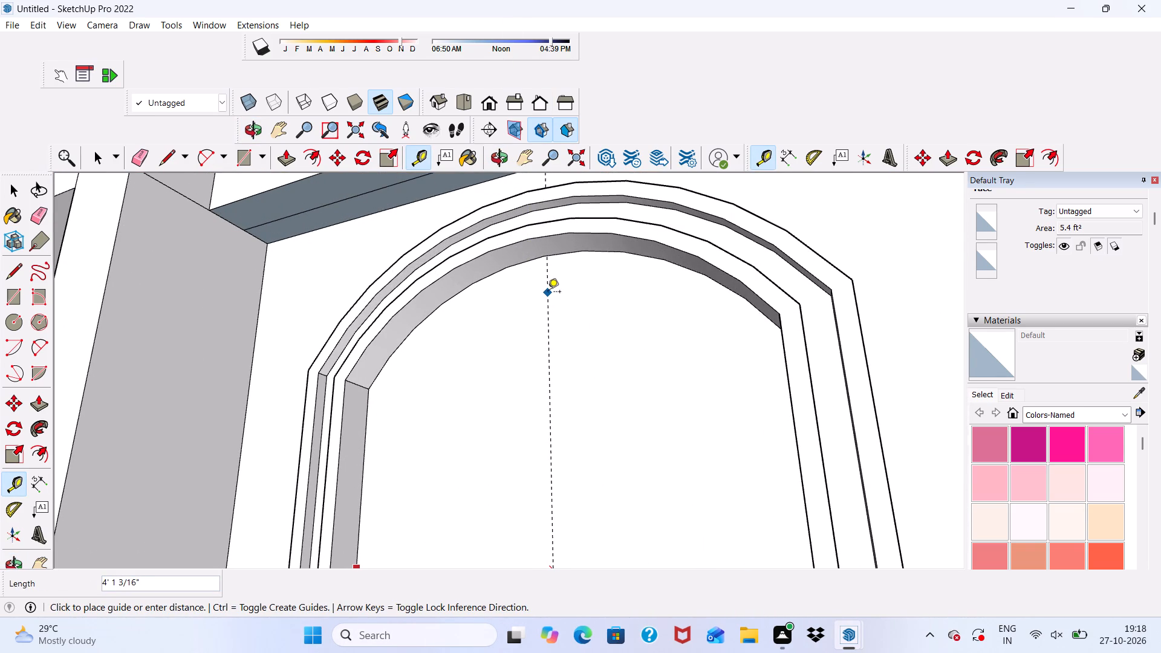
{"action": "left_click", "coordinate": [545, 293]}
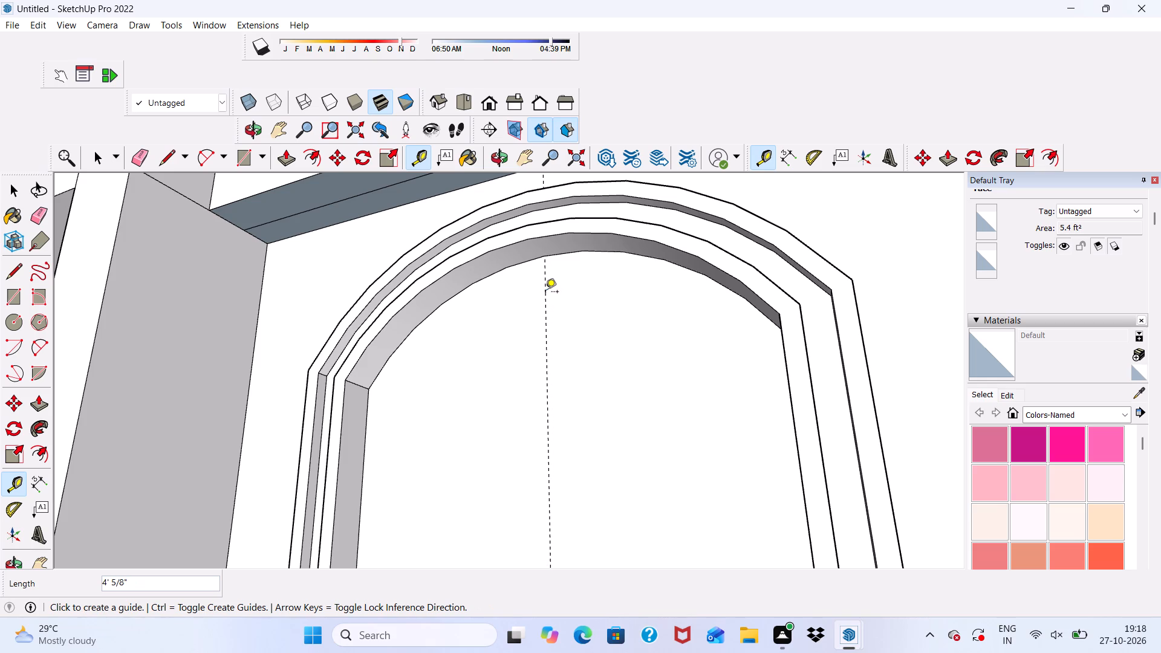
Add a parallel vertical guide 6" from the new guide to mark the width of the top window's vertical bar.
{"action": "scroll", "coordinate": [520, 287], "scroll_direction": "down", "scroll_amount": 4}
{"action": "left_click", "coordinate": [541, 326]}
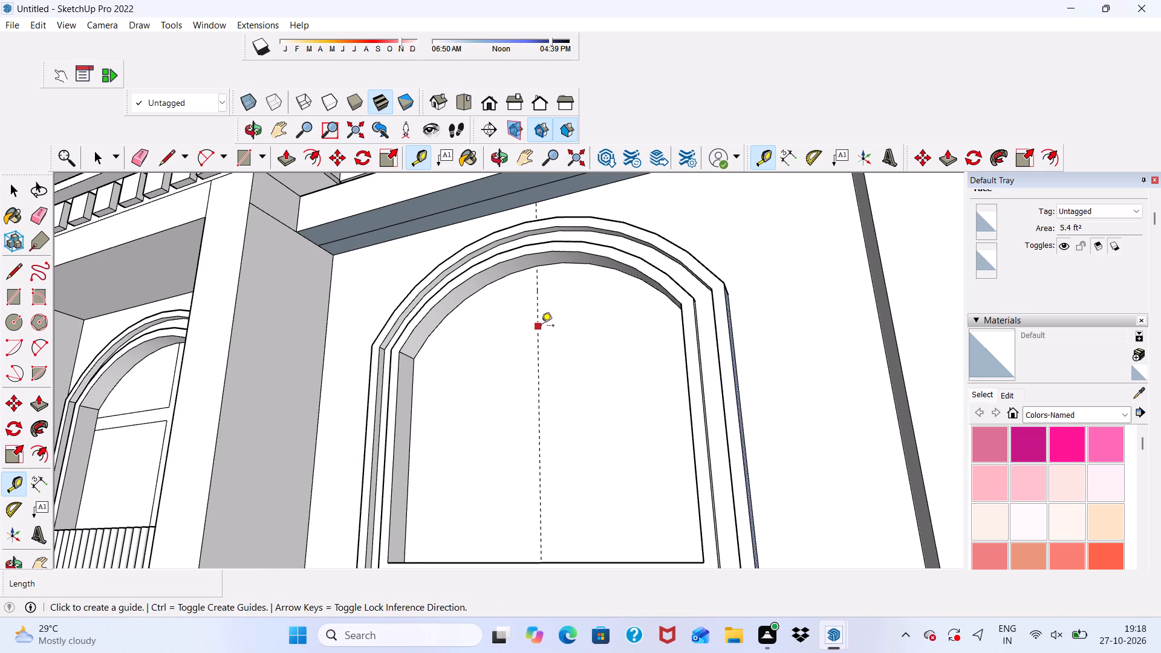
{"action": "key", "text": "6"}
{"action": "key", "text": "shift+quotedbl"}
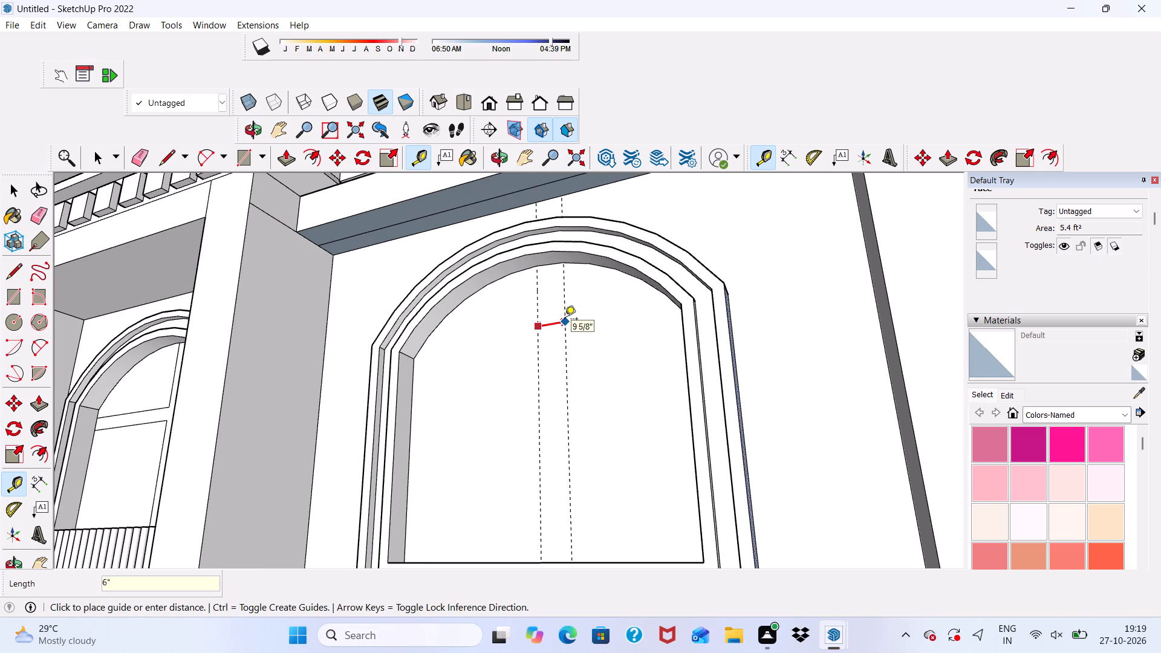
{"action": "key", "text": "Return"}
{"action": "key", "text": "space"}
Draw a vertical line about 8' 1" long on the first guide, from arch to bottom edge of the right column's top window.
{"action": "scroll", "coordinate": [556, 279], "scroll_direction": "down", "scroll_amount": 6}
{"action": "middle_click_drag", "start_coordinate": [533, 310], "coordinate": [518, 418]}
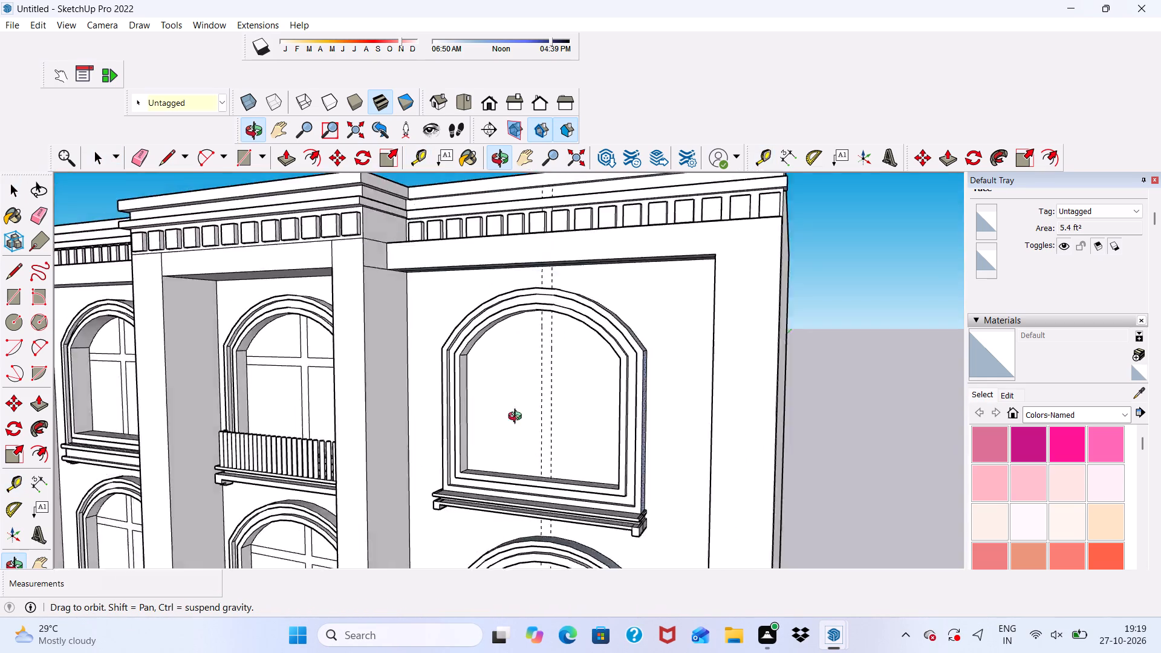
{"action": "middle_click_drag", "start_coordinate": [518, 418], "coordinate": [701, 388]}
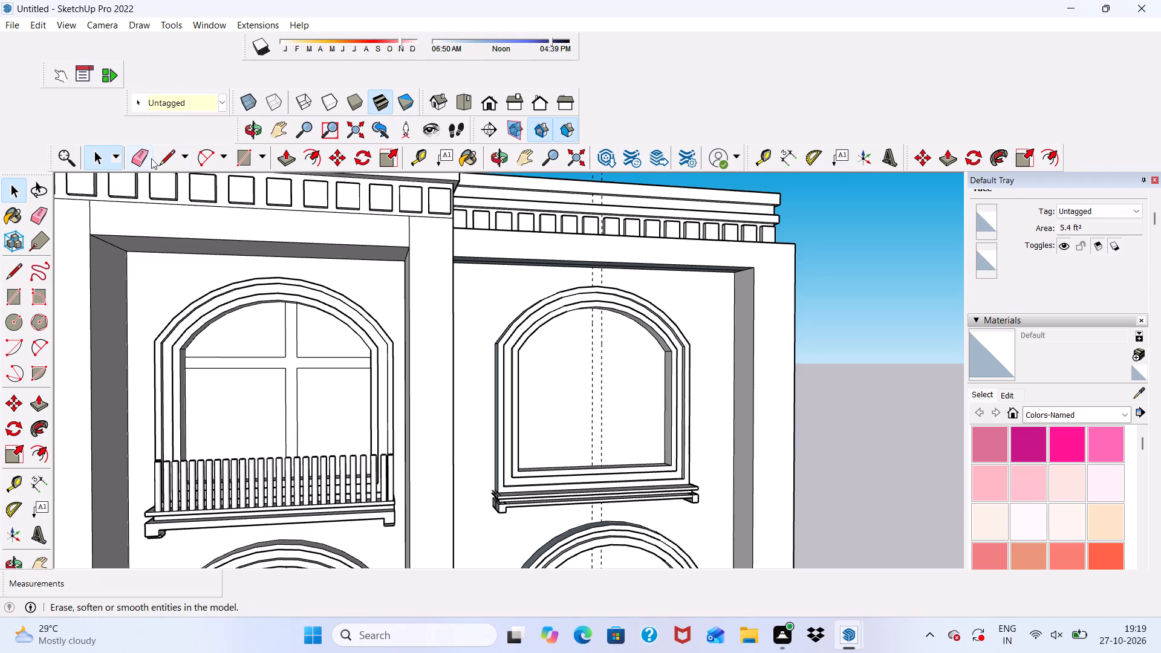
{"action": "left_click", "coordinate": [164, 159]}
{"action": "scroll", "coordinate": [270, 232], "scroll_direction": "down", "scroll_amount": 4}
{"action": "scroll", "coordinate": [354, 279], "scroll_direction": "up", "scroll_amount": 1}
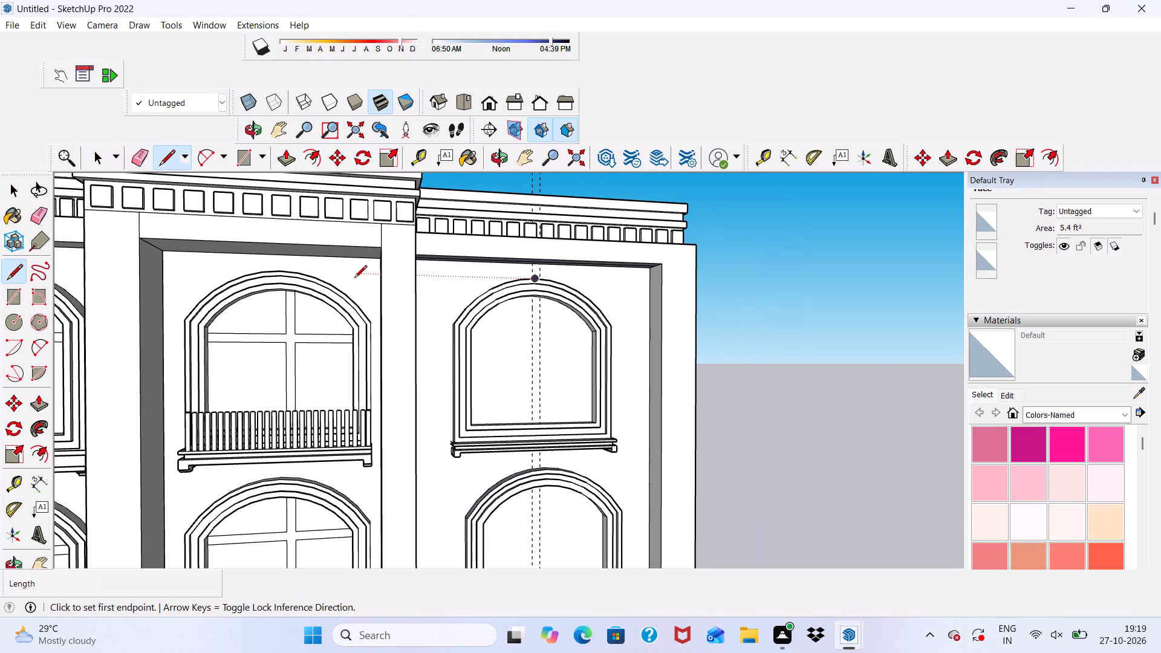
{"action": "scroll", "coordinate": [551, 307], "scroll_direction": "up", "scroll_amount": 4}
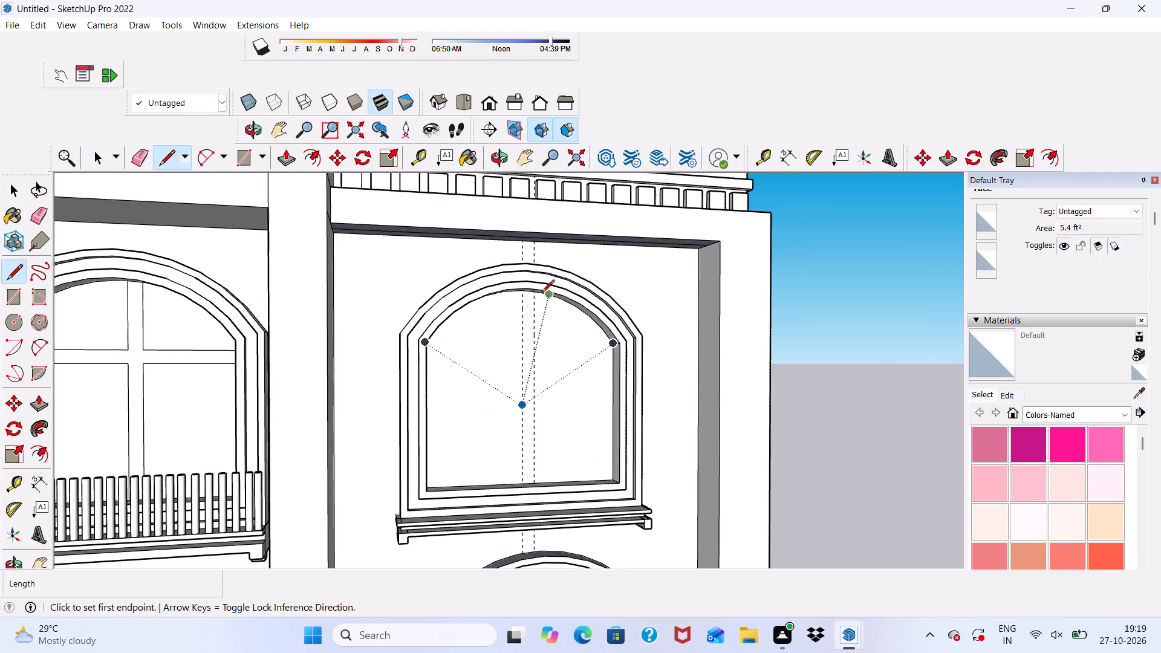
{"action": "scroll", "coordinate": [542, 293], "scroll_direction": "up", "scroll_amount": 5}
{"action": "scroll", "coordinate": [542, 293], "scroll_direction": "down", "scroll_amount": 3}
{"action": "middle_click_drag", "start_coordinate": [542, 293], "coordinate": [531, 221]}
{"action": "scroll", "coordinate": [530, 315], "scroll_direction": "up", "scroll_amount": 6}
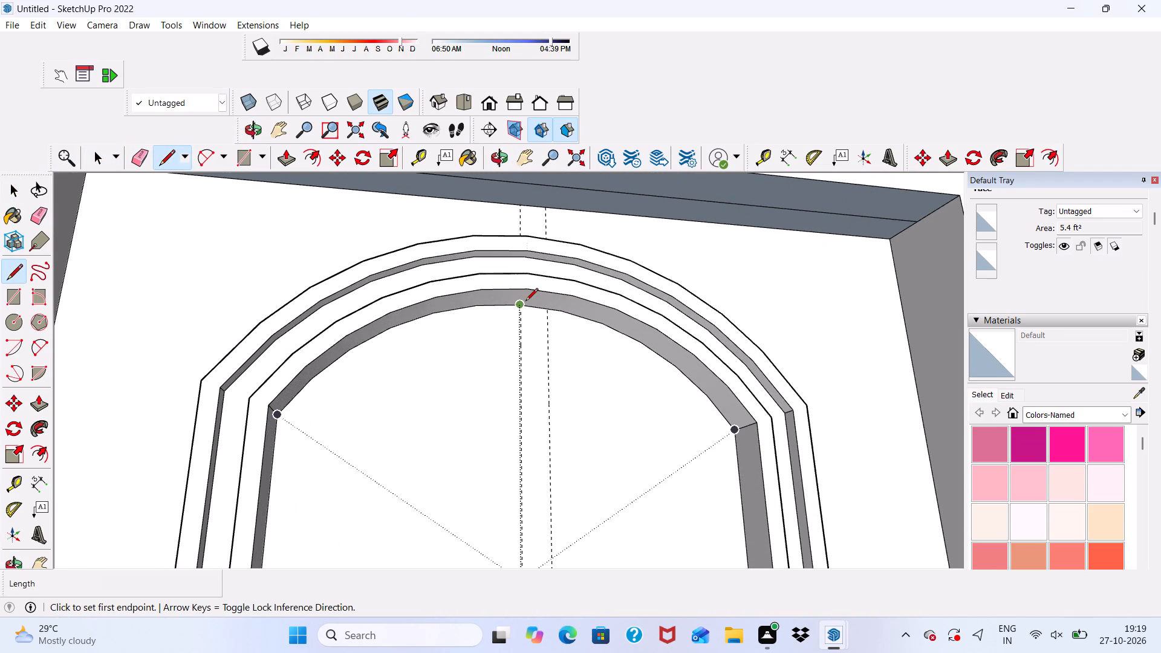
{"action": "scroll", "coordinate": [521, 310], "scroll_direction": "up", "scroll_amount": 8}
{"action": "scroll", "coordinate": [517, 296], "scroll_direction": "down", "scroll_amount": 1}
{"action": "scroll", "coordinate": [506, 317], "scroll_direction": "up", "scroll_amount": 1}
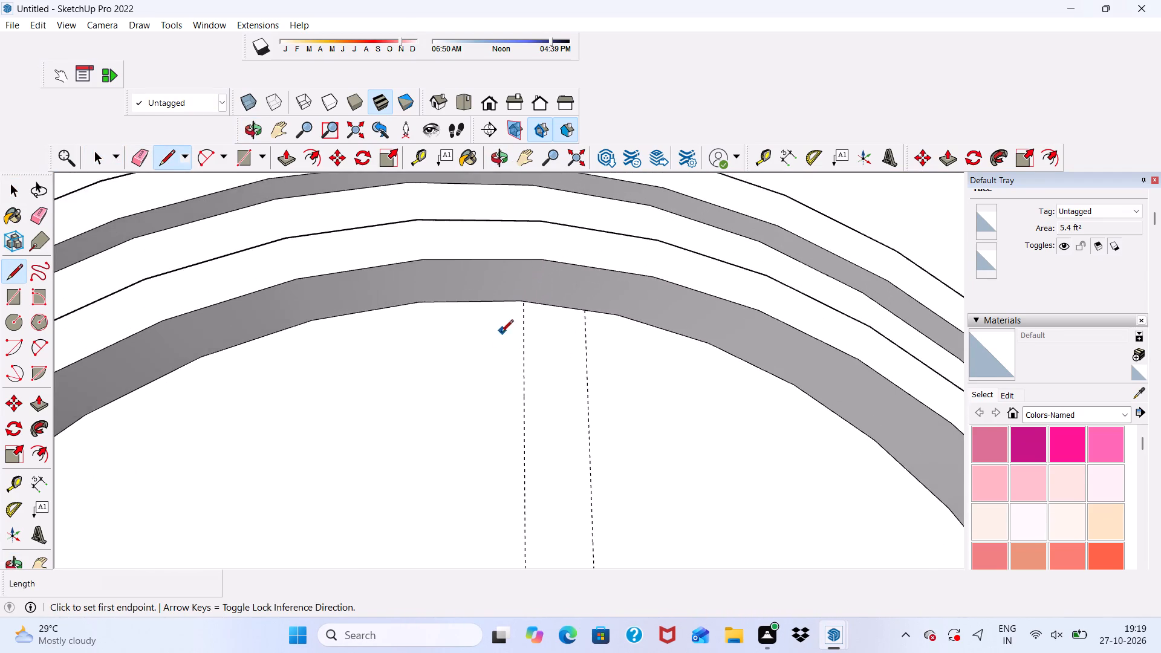
{"action": "scroll", "coordinate": [501, 333], "scroll_direction": "up", "scroll_amount": 7}
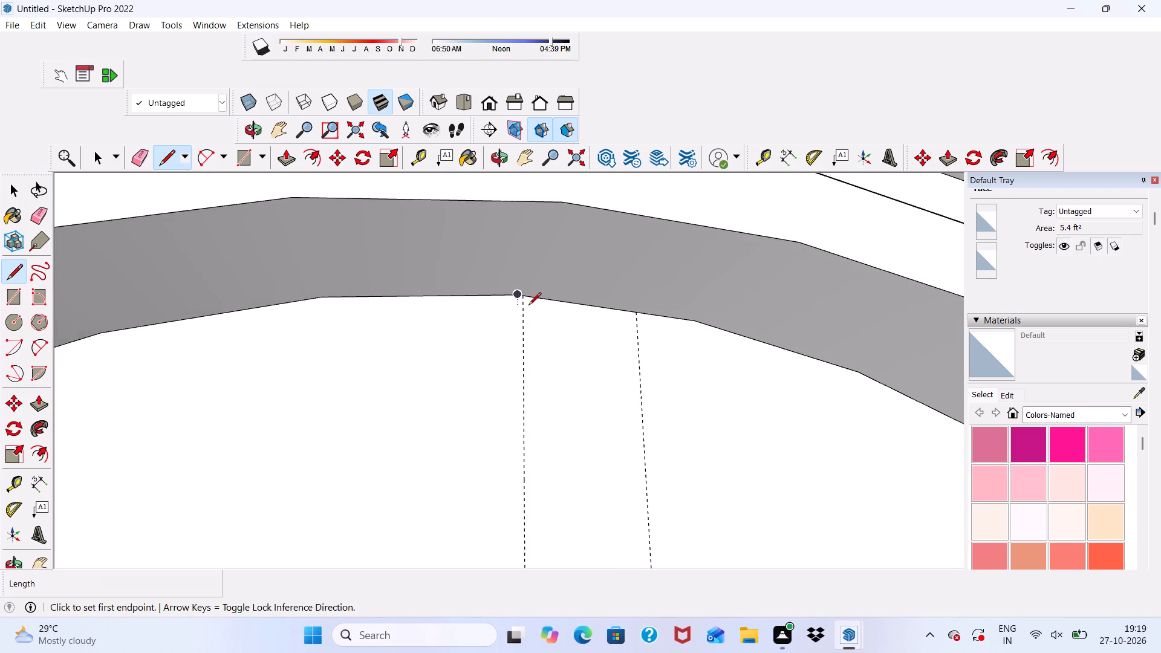
{"action": "scroll", "coordinate": [528, 306], "scroll_direction": "up", "scroll_amount": 4}
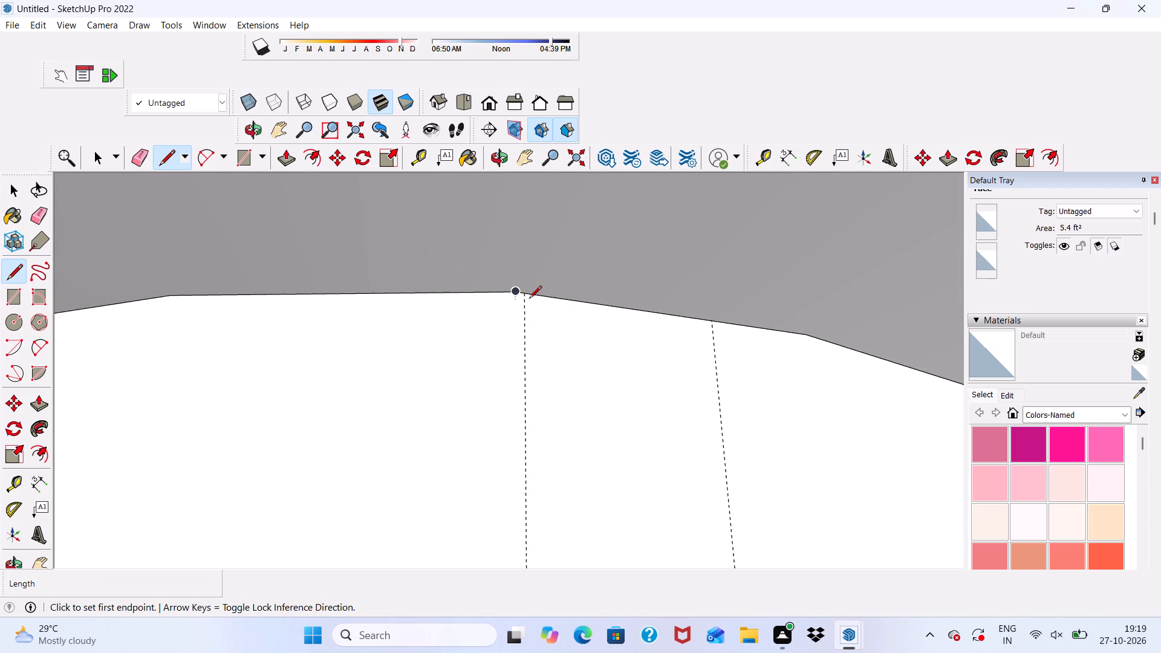
{"action": "left_click", "coordinate": [527, 294]}
{"action": "scroll", "coordinate": [528, 312], "scroll_direction": "down", "scroll_amount": 4}
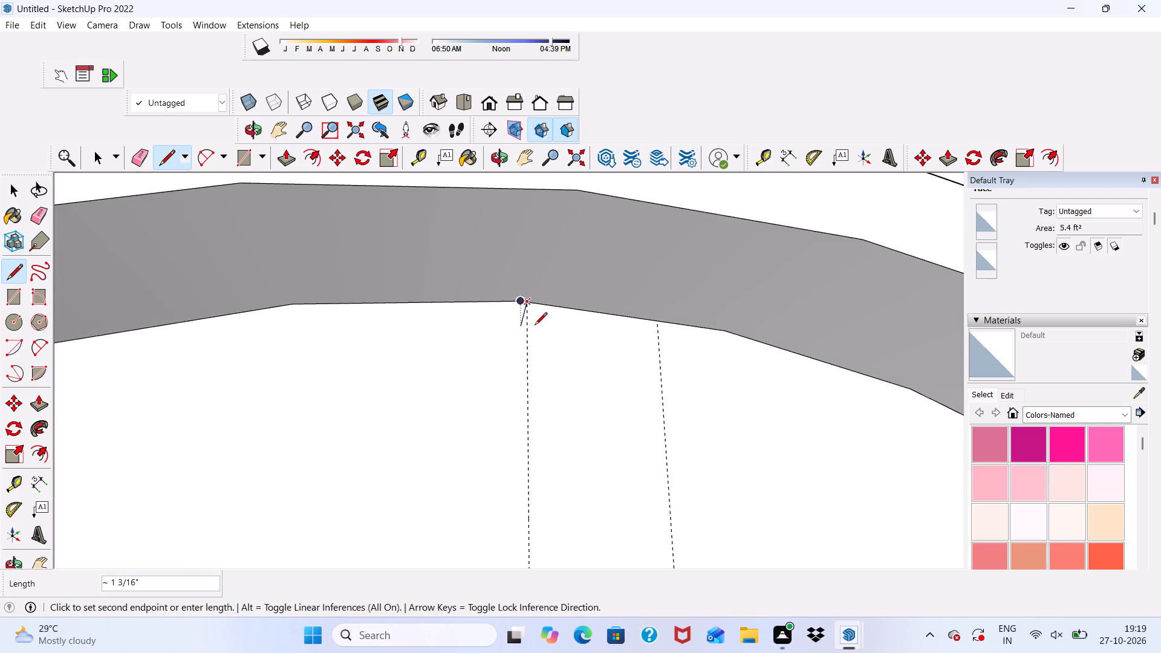
{"action": "scroll", "coordinate": [511, 301], "scroll_direction": "down", "scroll_amount": 6}
{"action": "scroll", "coordinate": [499, 119], "scroll_direction": "down", "scroll_amount": 5}
{"action": "scroll", "coordinate": [504, 190], "scroll_direction": "down", "scroll_amount": 19}
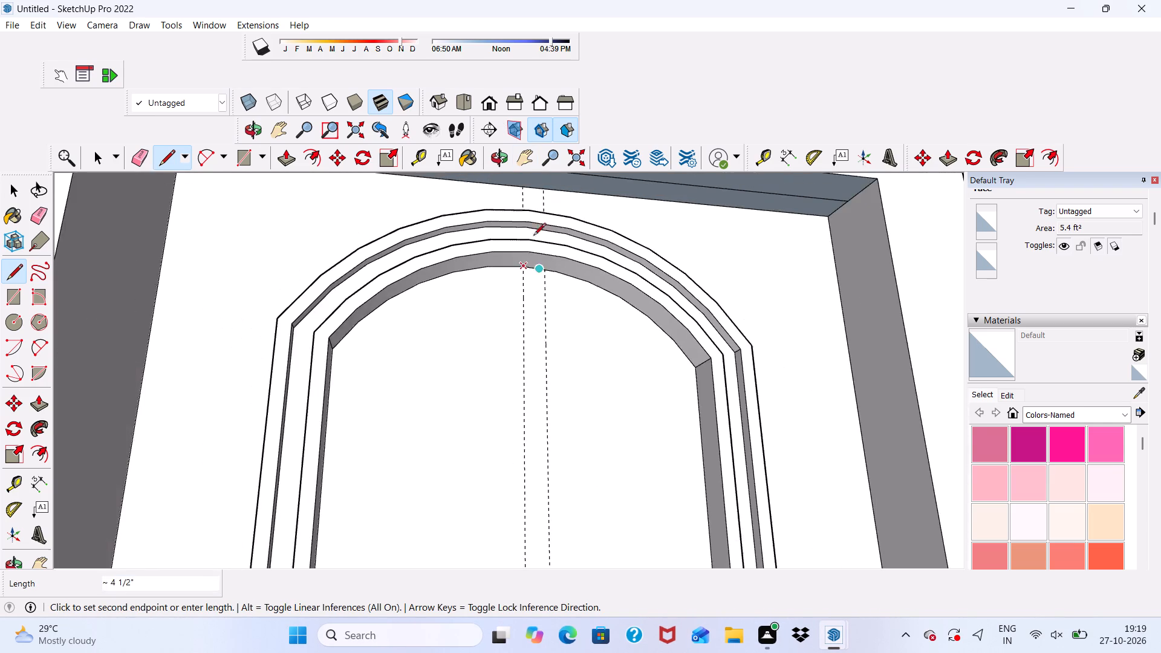
{"action": "scroll", "coordinate": [533, 236], "scroll_direction": "down", "scroll_amount": 5}
{"action": "scroll", "coordinate": [527, 383], "scroll_direction": "up", "scroll_amount": 4}
{"action": "scroll", "coordinate": [515, 342], "scroll_direction": "down", "scroll_amount": 4}
{"action": "middle_click_drag", "start_coordinate": [520, 354], "coordinate": [506, 562]}
{"action": "scroll", "coordinate": [493, 542], "scroll_direction": "up", "scroll_amount": 5}
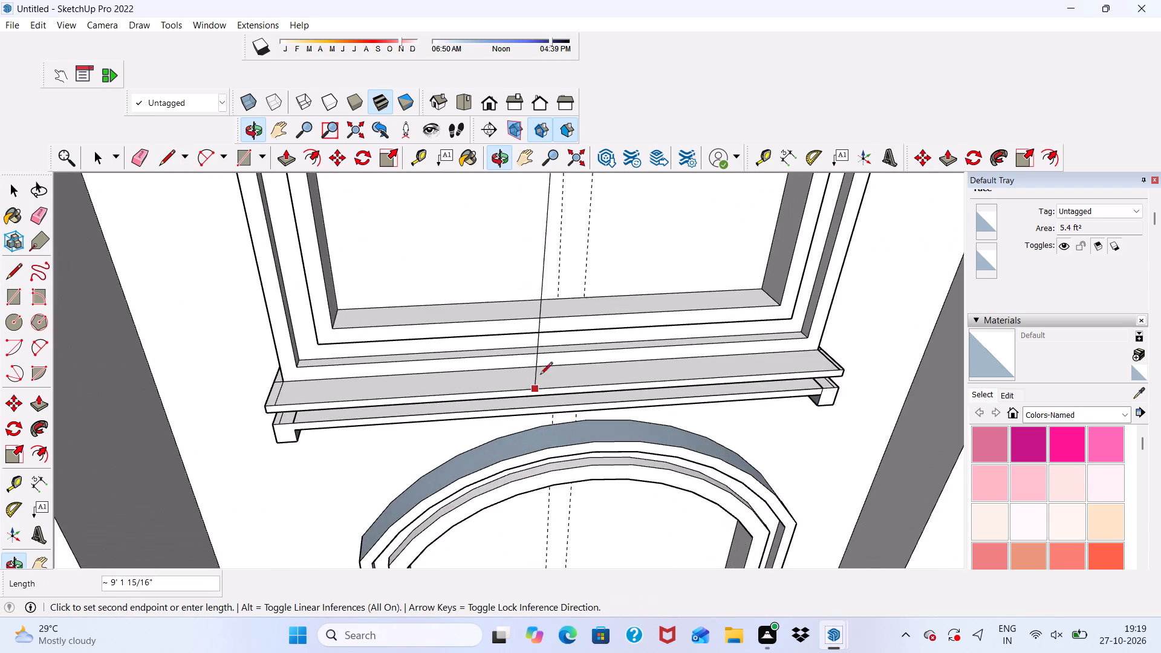
{"action": "scroll", "coordinate": [540, 375], "scroll_direction": "up", "scroll_amount": 5}
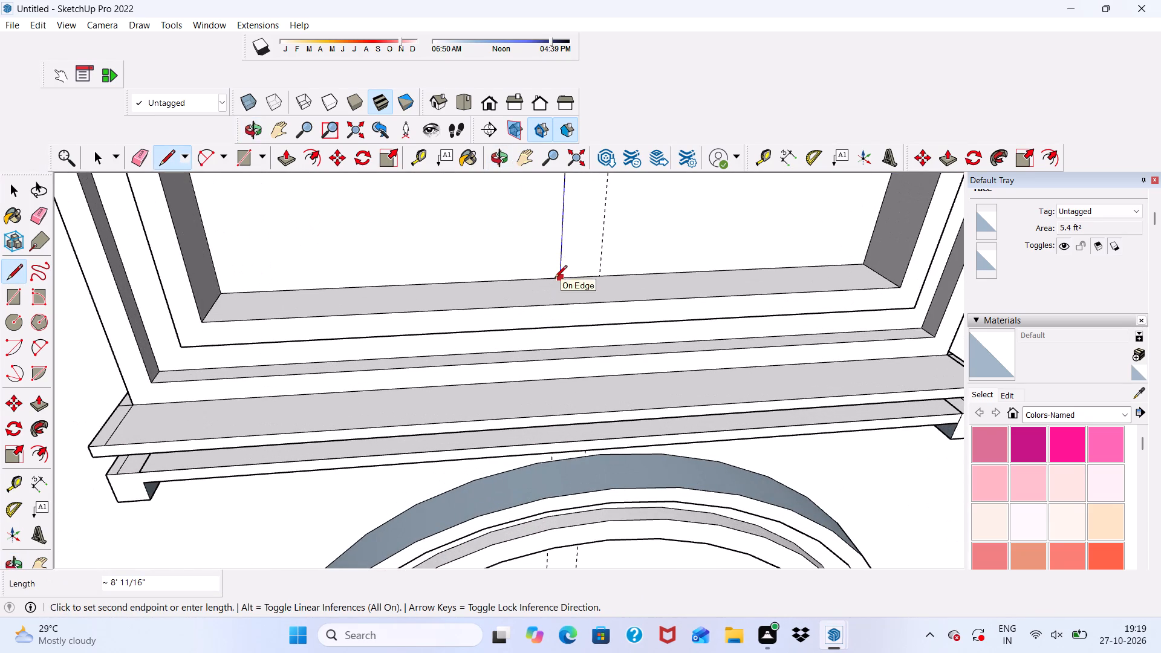
{"action": "left_click", "coordinate": [554, 279]}
Draw the vertical bar's second edge, about 8' long, along the other guide from the top window's bottom edge to its arch.
{"action": "left_click", "coordinate": [600, 276]}
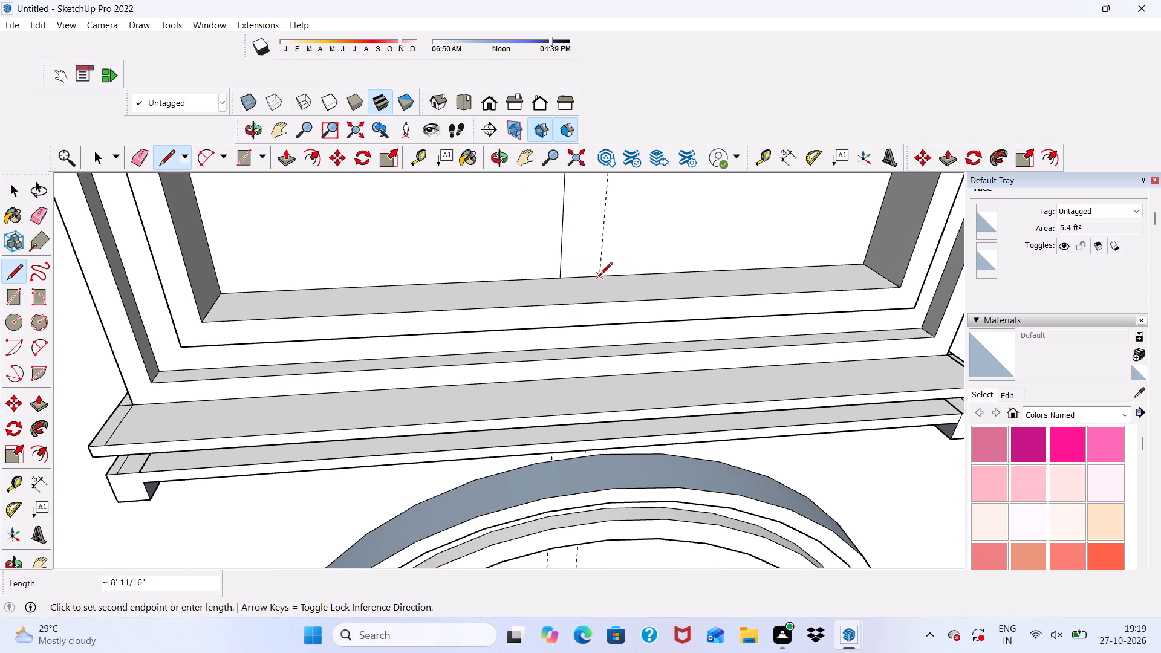
{"action": "scroll", "coordinate": [600, 276], "scroll_direction": "down", "scroll_amount": 13}
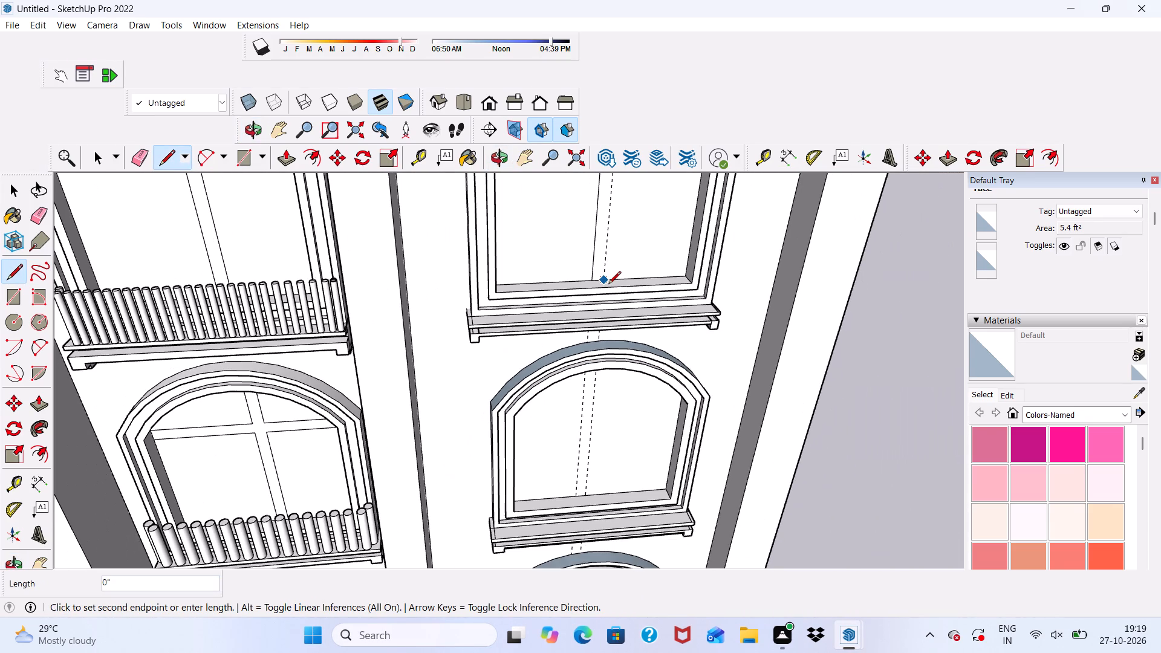
{"action": "scroll", "coordinate": [608, 285], "scroll_direction": "down", "scroll_amount": 18}
{"action": "scroll", "coordinate": [613, 258], "scroll_direction": "up", "scroll_amount": 9}
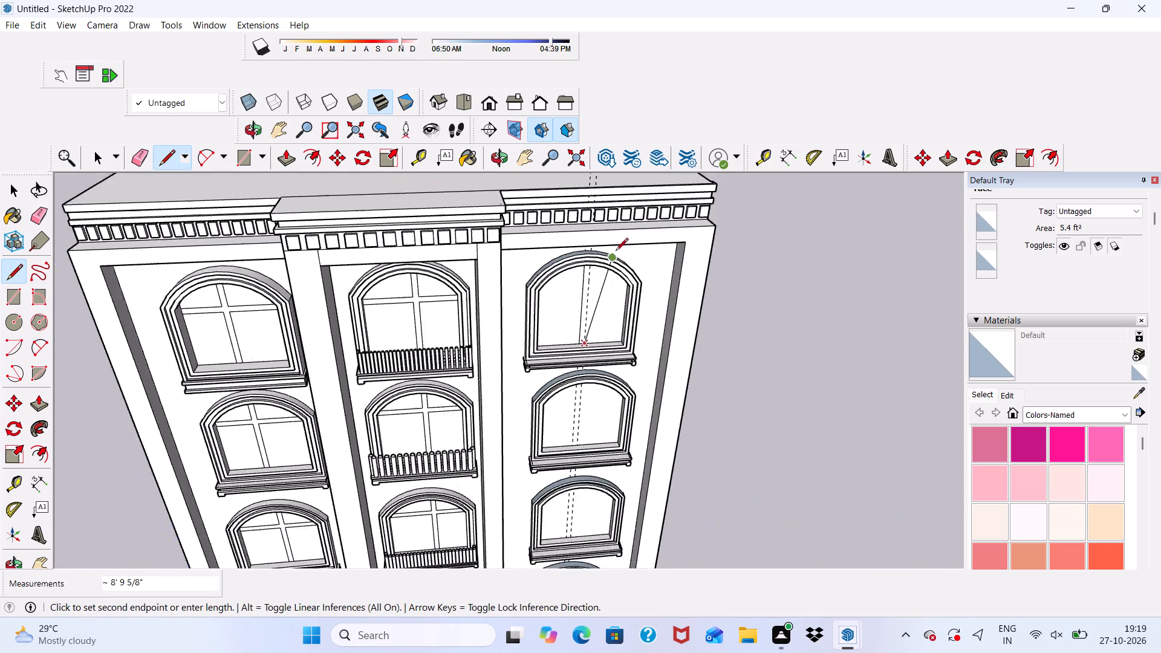
{"action": "scroll", "coordinate": [616, 252], "scroll_direction": "up", "scroll_amount": 2}
{"action": "scroll", "coordinate": [616, 252], "scroll_direction": "down", "scroll_amount": 1}
{"action": "middle_click_drag", "start_coordinate": [616, 252], "coordinate": [568, 33]}
{"action": "scroll", "coordinate": [588, 184], "scroll_direction": "up", "scroll_amount": 5}
{"action": "scroll", "coordinate": [588, 185], "scroll_direction": "down", "scroll_amount": 1}
{"action": "scroll", "coordinate": [585, 305], "scroll_direction": "up", "scroll_amount": 4}
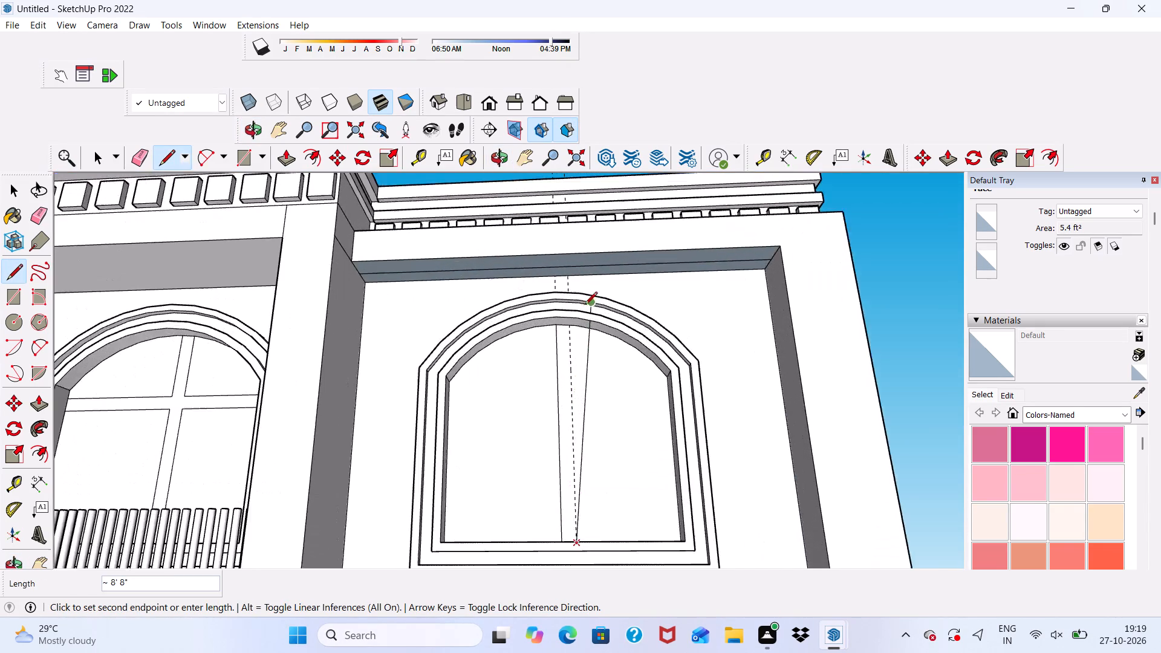
{"action": "scroll", "coordinate": [581, 313], "scroll_direction": "up", "scroll_amount": 8}
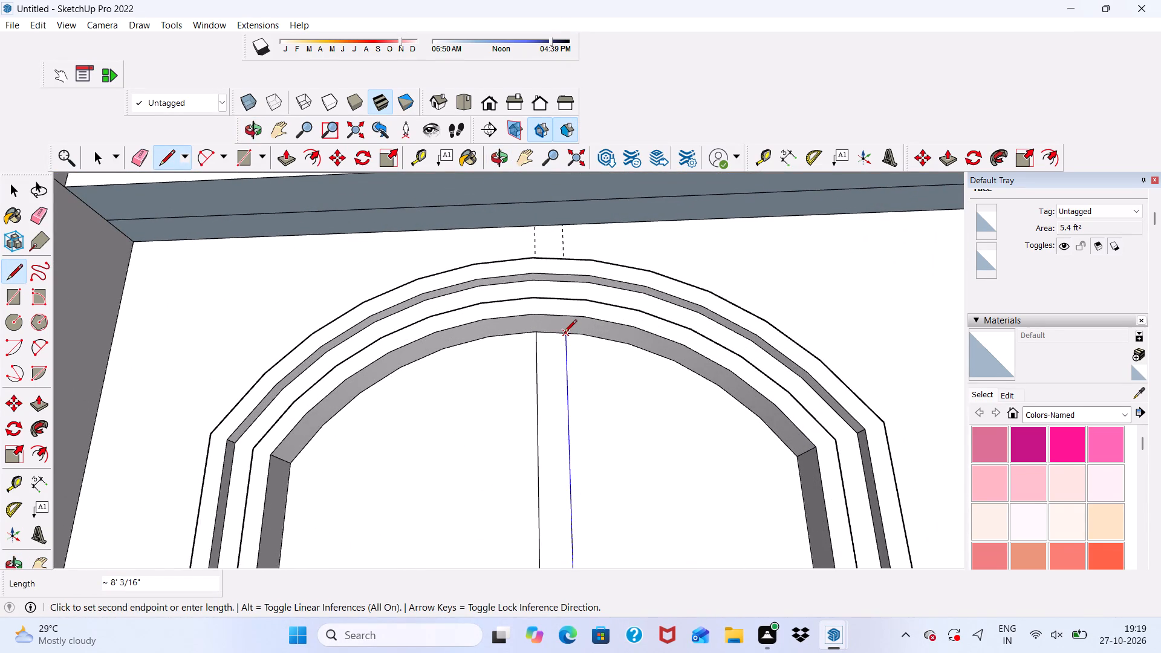
{"action": "left_click", "coordinate": [564, 333]}
Draw a vertical line about 8' long on the first guide, from arch to bottom edge of the right column's second window from the top.
{"action": "scroll", "coordinate": [549, 193], "scroll_direction": "down", "scroll_amount": 18}
{"action": "scroll", "coordinate": [541, 424], "scroll_direction": "up", "scroll_amount": 2}
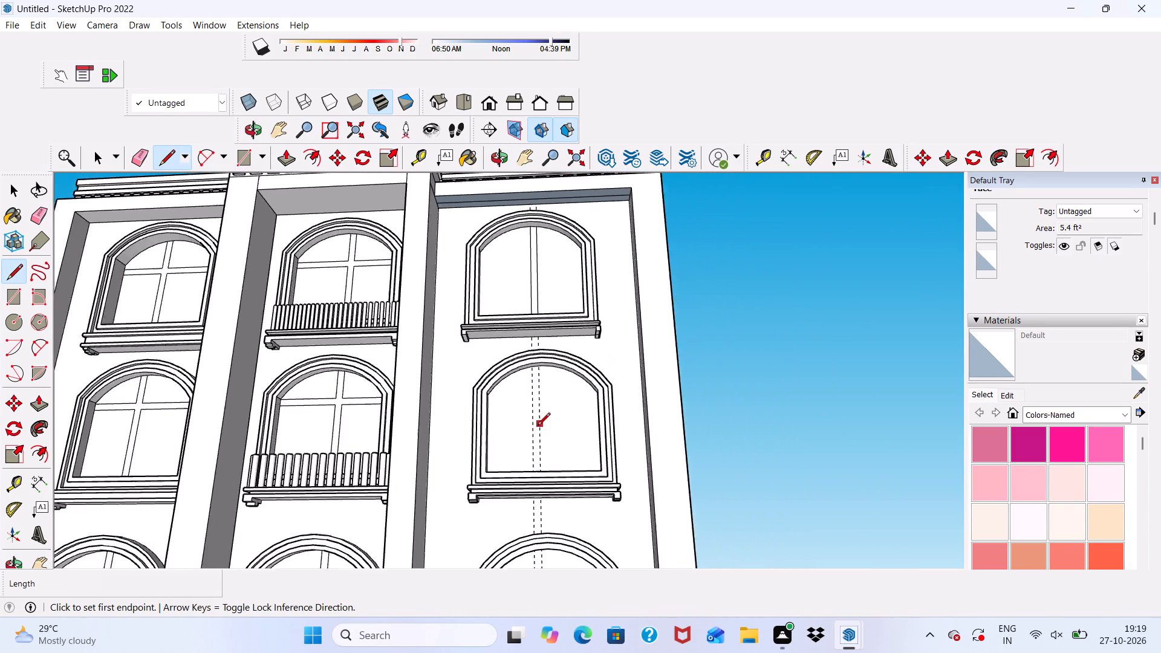
{"action": "scroll", "coordinate": [538, 426], "scroll_direction": "up", "scroll_amount": 12}
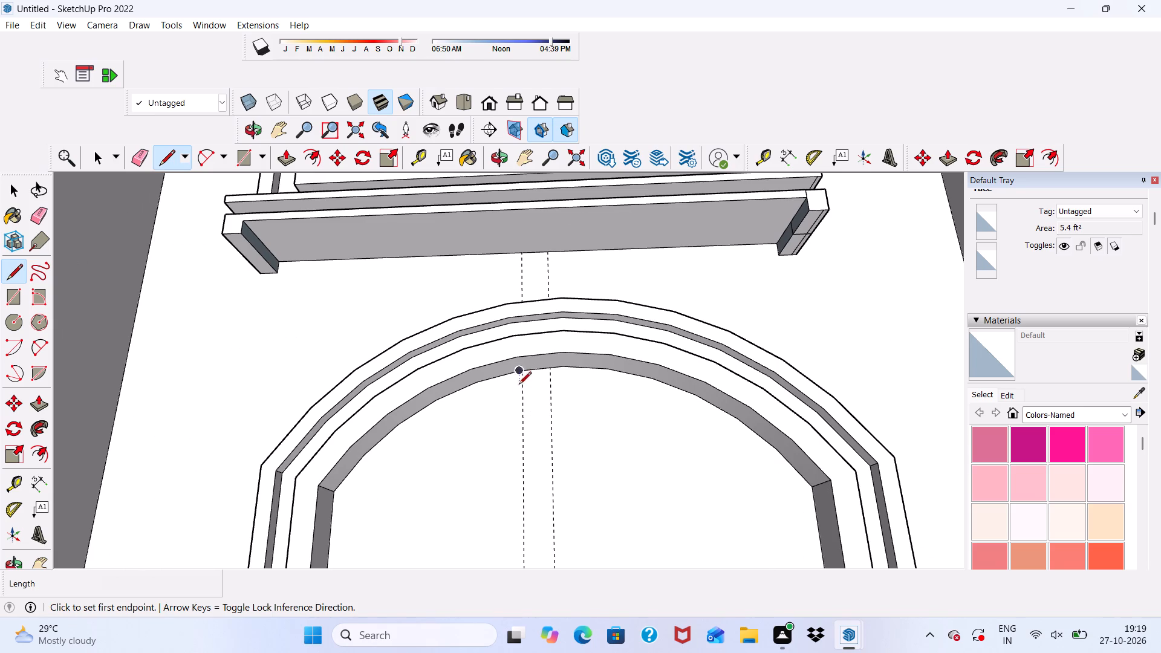
{"action": "scroll", "coordinate": [519, 385], "scroll_direction": "up", "scroll_amount": 8}
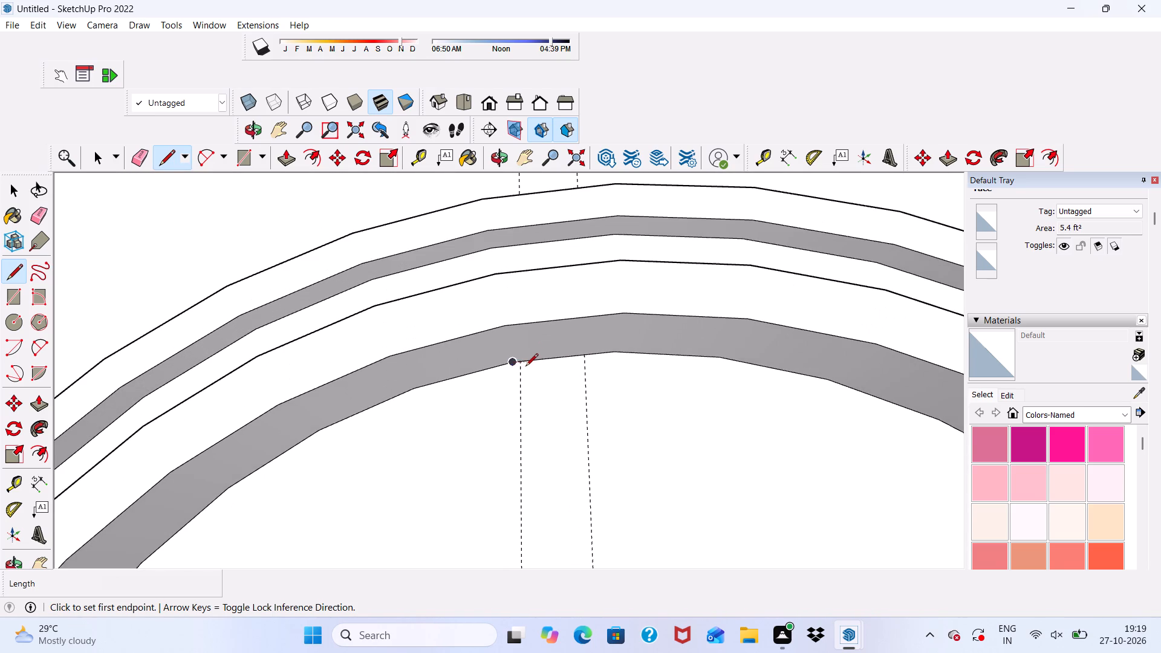
{"action": "scroll", "coordinate": [522, 366], "scroll_direction": "up", "scroll_amount": 3}
{"action": "left_click", "coordinate": [521, 362]}
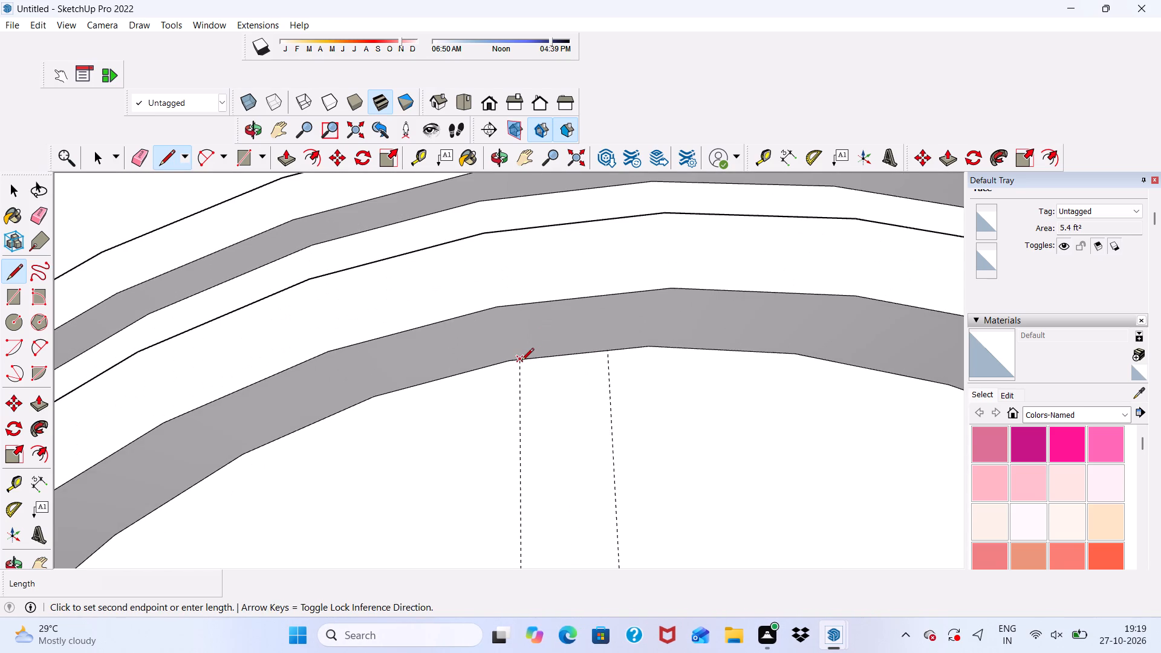
{"action": "scroll", "coordinate": [522, 371], "scroll_direction": "down", "scroll_amount": 20}
{"action": "scroll", "coordinate": [522, 371], "scroll_direction": "down", "scroll_amount": 4}
{"action": "scroll", "coordinate": [522, 470], "scroll_direction": "up", "scroll_amount": 6}
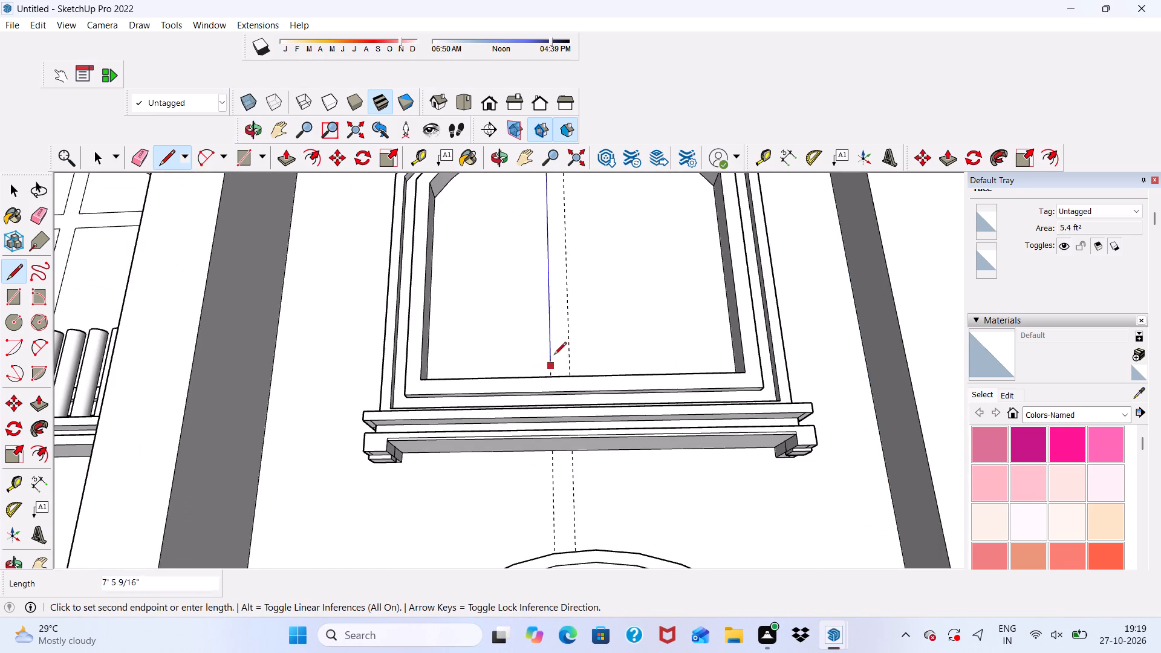
{"action": "middle_click_drag", "start_coordinate": [554, 355], "coordinate": [562, 570]}
{"action": "scroll", "coordinate": [516, 325], "scroll_direction": "up", "scroll_amount": 4}
{"action": "scroll", "coordinate": [549, 405], "scroll_direction": "up", "scroll_amount": 2}
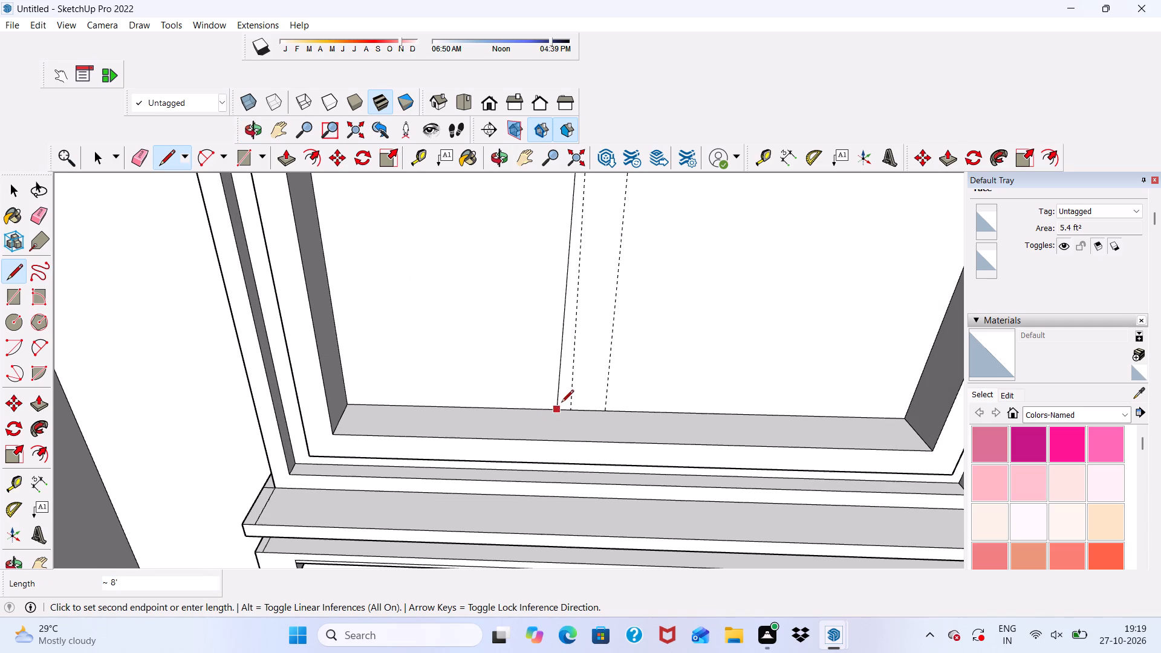
{"action": "left_click", "coordinate": [568, 410]}
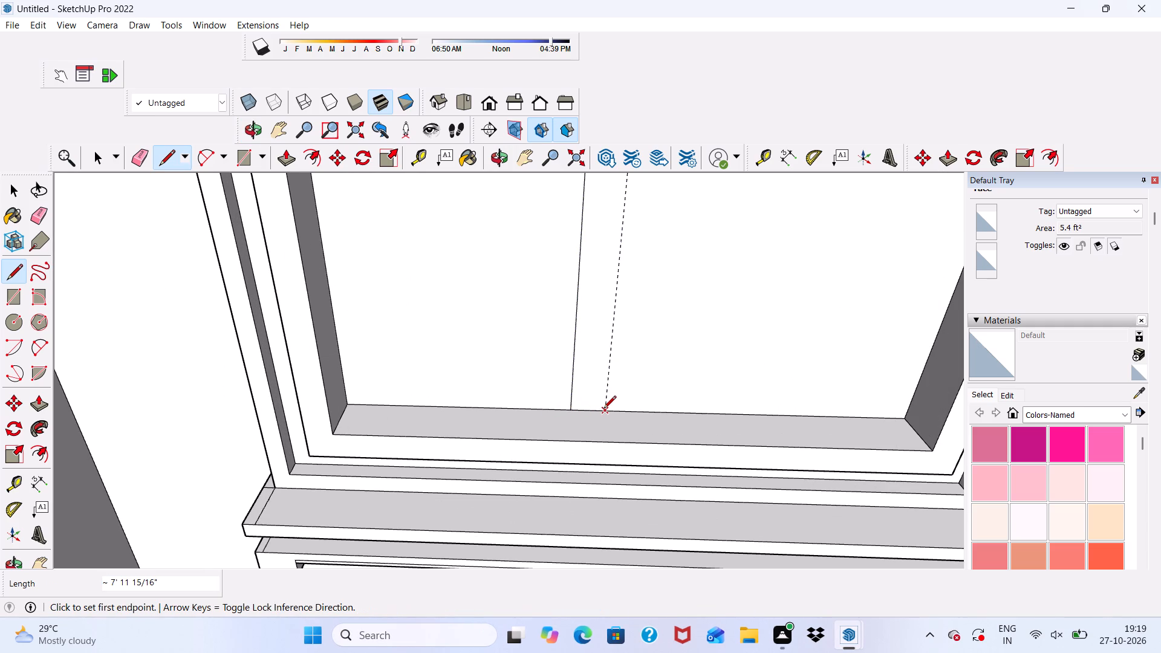
Draw the bar's second vertical edge, about 8' long, along the other guide up to the second window's arch.
{"action": "left_click", "coordinate": [603, 409]}
{"action": "scroll", "coordinate": [603, 409], "scroll_direction": "down", "scroll_amount": 7}
{"action": "scroll", "coordinate": [621, 276], "scroll_direction": "down", "scroll_amount": 5}
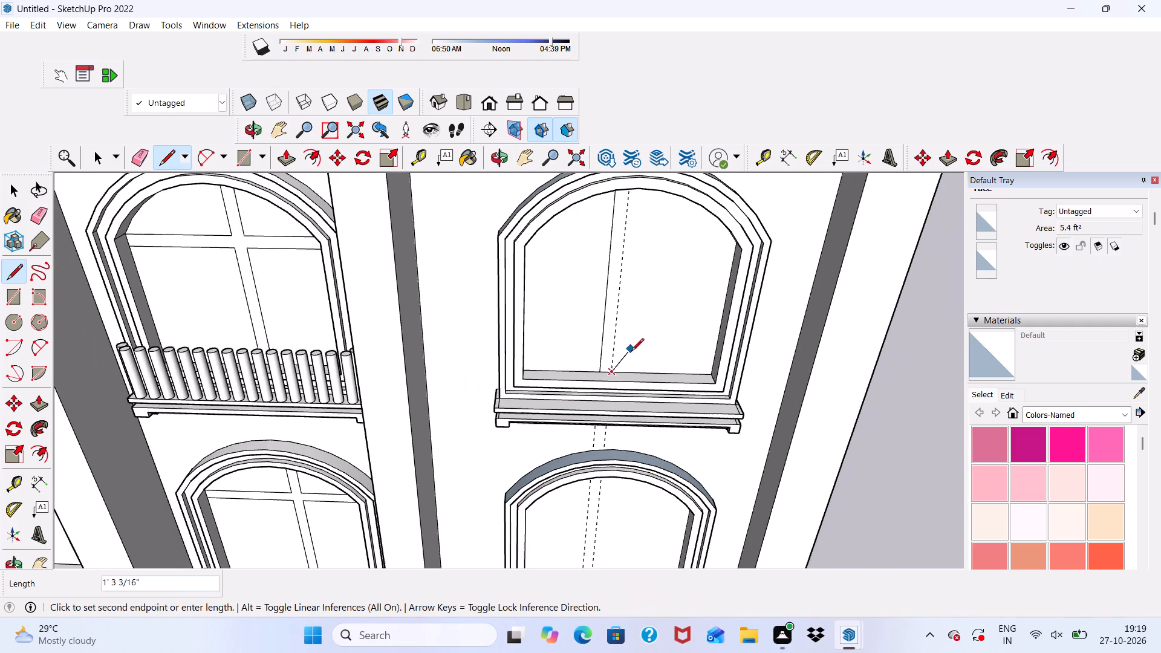
{"action": "middle_click_drag", "start_coordinate": [631, 352], "coordinate": [631, 151]}
{"action": "scroll", "coordinate": [631, 151], "scroll_direction": "up", "scroll_amount": 1}
{"action": "scroll", "coordinate": [619, 267], "scroll_direction": "up", "scroll_amount": 8}
{"action": "scroll", "coordinate": [600, 188], "scroll_direction": "down", "scroll_amount": 5}
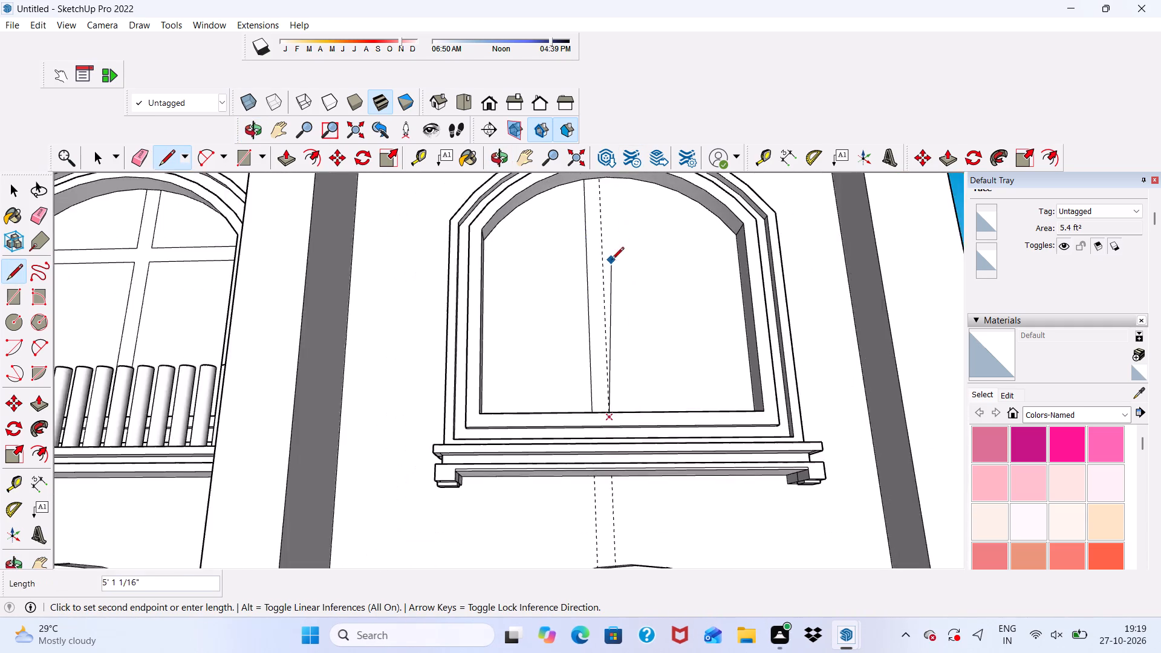
{"action": "scroll", "coordinate": [605, 203], "scroll_direction": "up", "scroll_amount": 5}
{"action": "scroll", "coordinate": [599, 175], "scroll_direction": "down", "scroll_amount": 9}
{"action": "scroll", "coordinate": [615, 241], "scroll_direction": "up", "scroll_amount": 9}
{"action": "scroll", "coordinate": [594, 175], "scroll_direction": "down", "scroll_amount": 4}
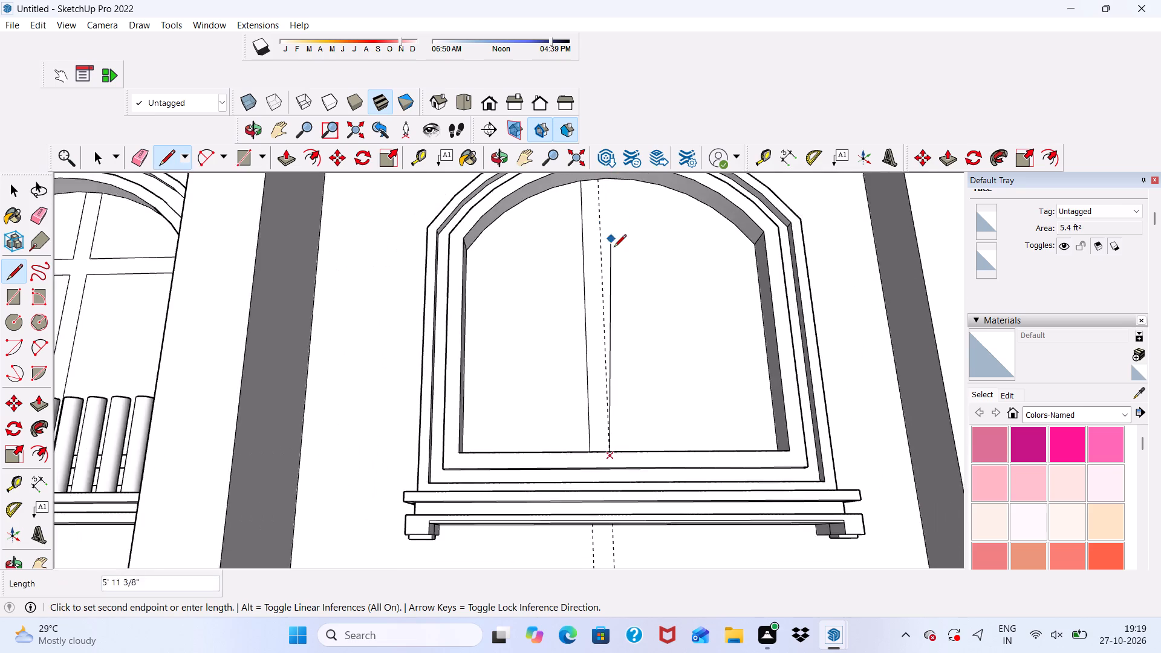
{"action": "scroll", "coordinate": [614, 248], "scroll_direction": "down", "scroll_amount": 6}
{"action": "scroll", "coordinate": [605, 218], "scroll_direction": "up", "scroll_amount": 11}
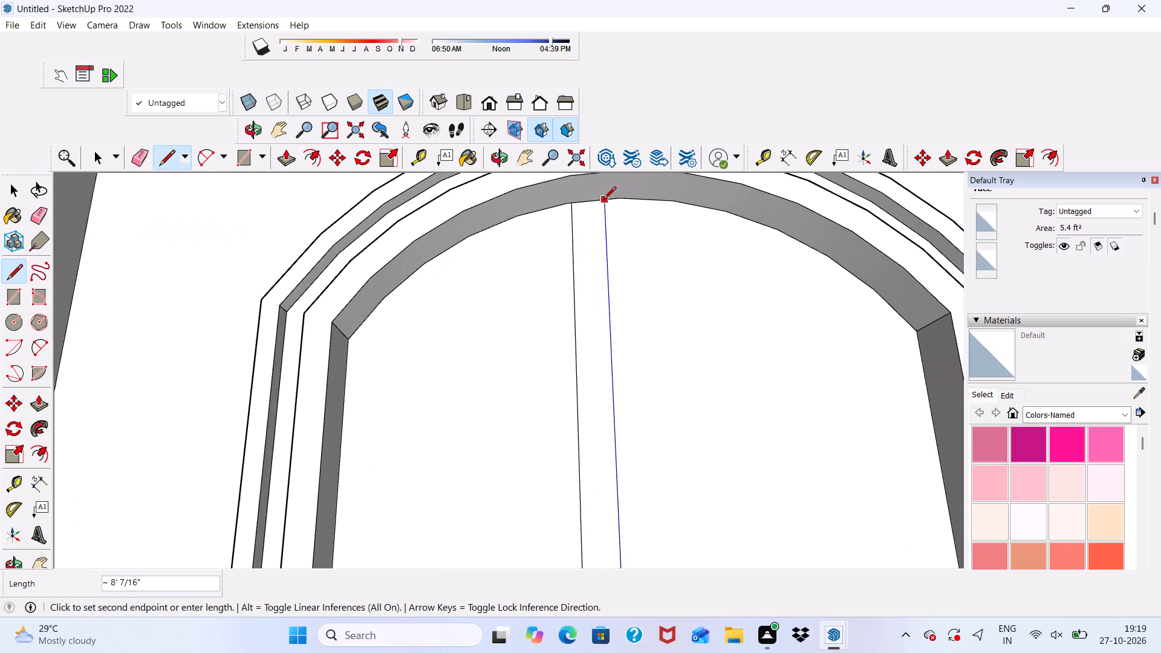
{"action": "left_click", "coordinate": [603, 200]}
Draw a vertical line about 8' long on one guide, from bottom edge to arch of the right column's third window from the top.
{"action": "scroll", "coordinate": [596, 233], "scroll_direction": "down", "scroll_amount": 6}
{"action": "scroll", "coordinate": [580, 216], "scroll_direction": "down", "scroll_amount": 18}
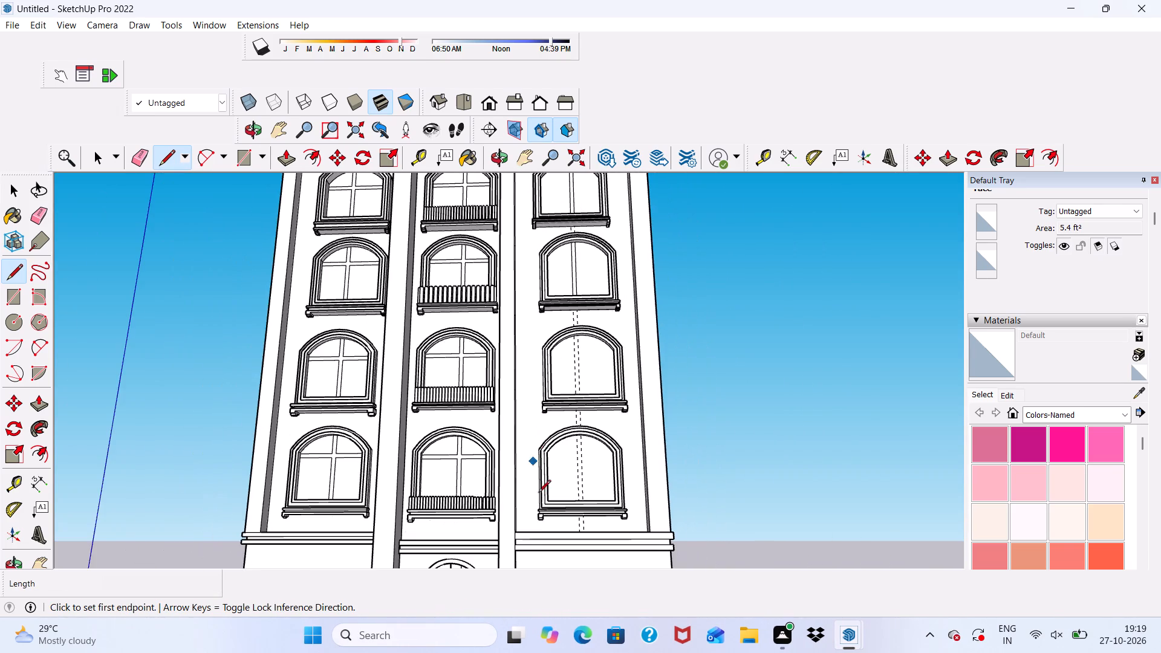
{"action": "scroll", "coordinate": [591, 368], "scroll_direction": "up", "scroll_amount": 5}
{"action": "middle_click_drag", "start_coordinate": [574, 372], "coordinate": [539, 443]}
{"action": "scroll", "coordinate": [582, 405], "scroll_direction": "up", "scroll_amount": 8}
{"action": "scroll", "coordinate": [566, 426], "scroll_direction": "down", "scroll_amount": 1}
{"action": "middle_click_drag", "start_coordinate": [566, 426], "coordinate": [571, 450]}
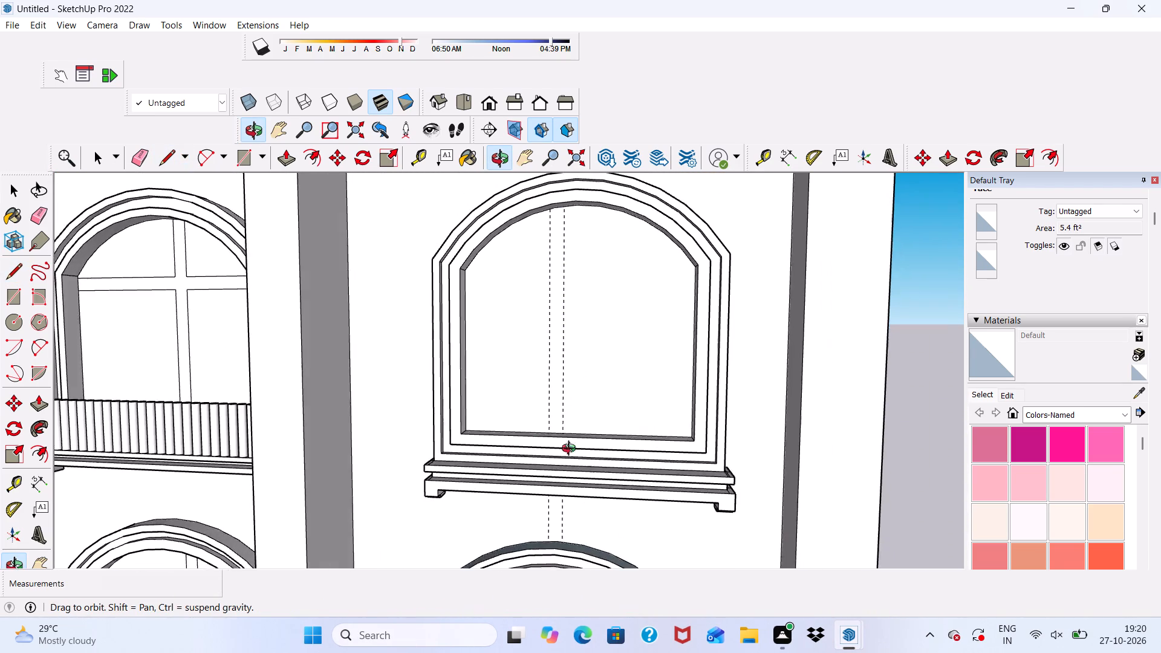
{"action": "middle_click_drag", "start_coordinate": [571, 450], "coordinate": [571, 470]}
{"action": "scroll", "coordinate": [565, 457], "scroll_direction": "up", "scroll_amount": 8}
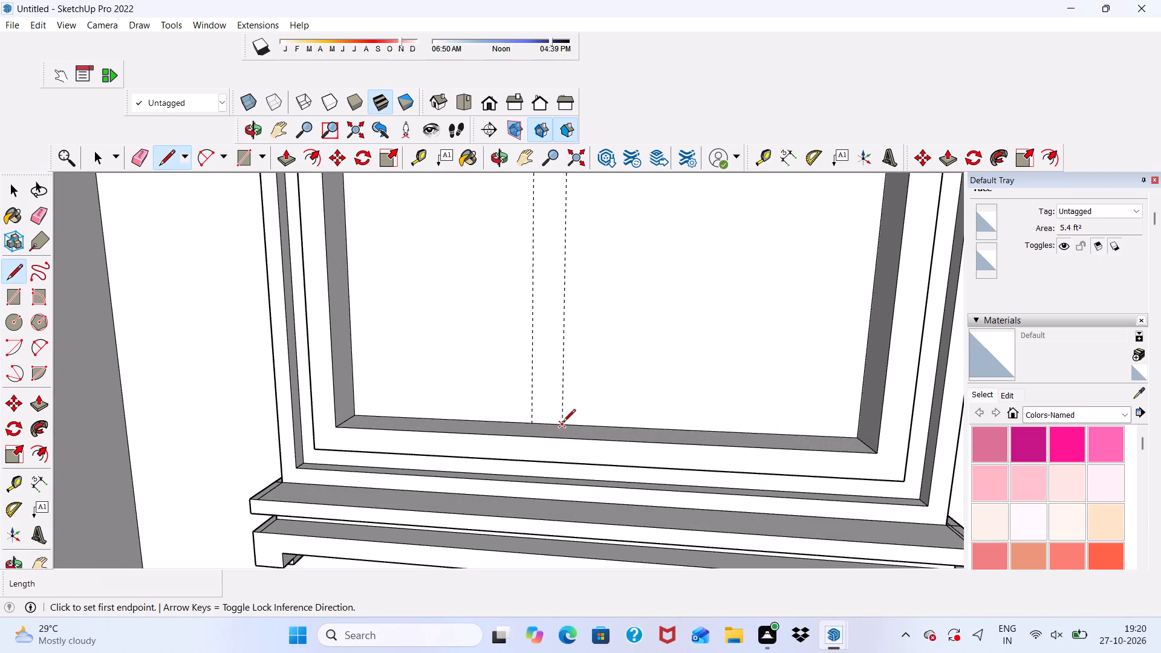
{"action": "left_click", "coordinate": [563, 423]}
{"action": "scroll", "coordinate": [568, 294], "scroll_direction": "down", "scroll_amount": 15}
{"action": "scroll", "coordinate": [573, 261], "scroll_direction": "up", "scroll_amount": 5}
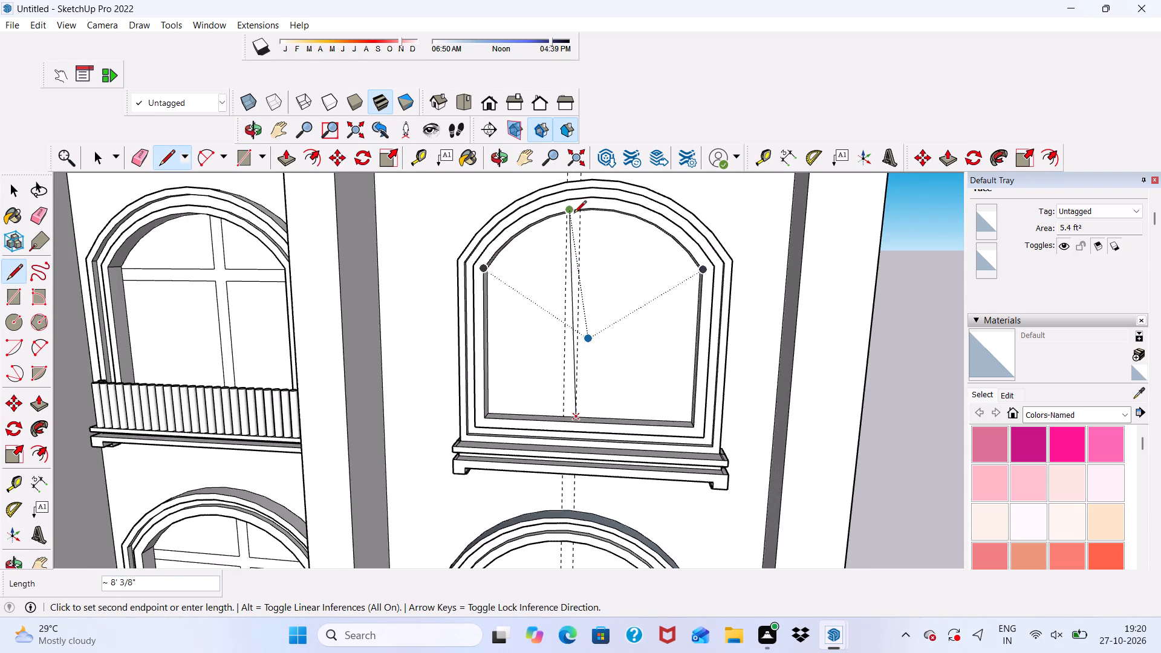
{"action": "scroll", "coordinate": [574, 213], "scroll_direction": "up", "scroll_amount": 3}
{"action": "middle_click_drag", "start_coordinate": [596, 226], "coordinate": [599, 189]}
{"action": "scroll", "coordinate": [599, 197], "scroll_direction": "up", "scroll_amount": 4}
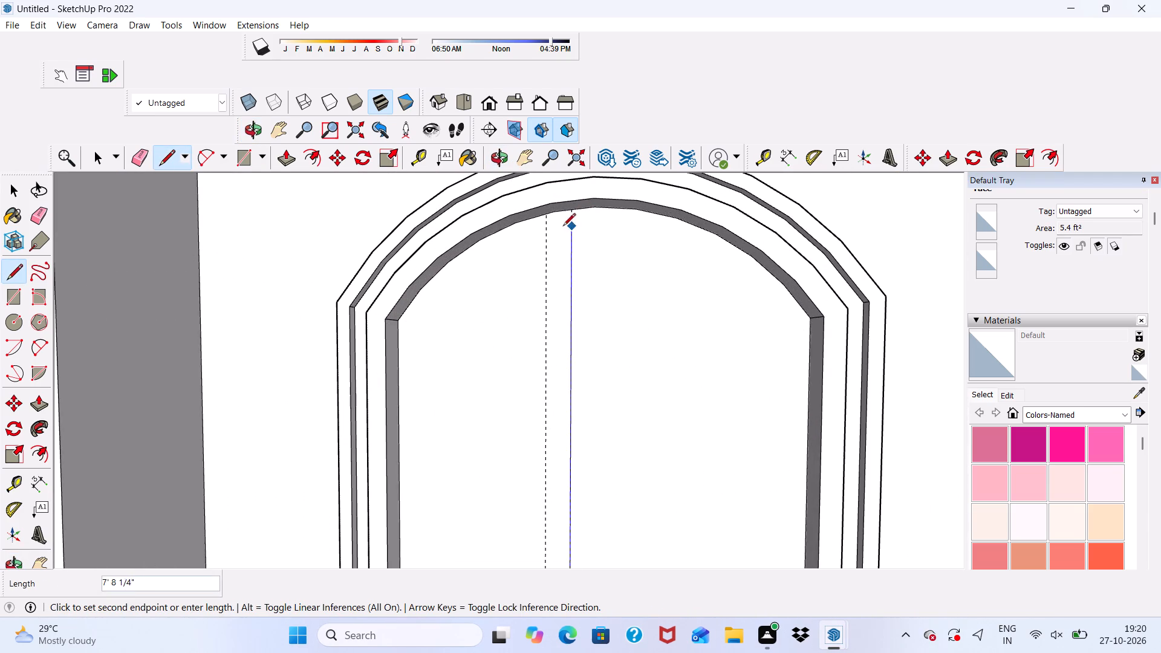
{"action": "left_click", "coordinate": [570, 212]}
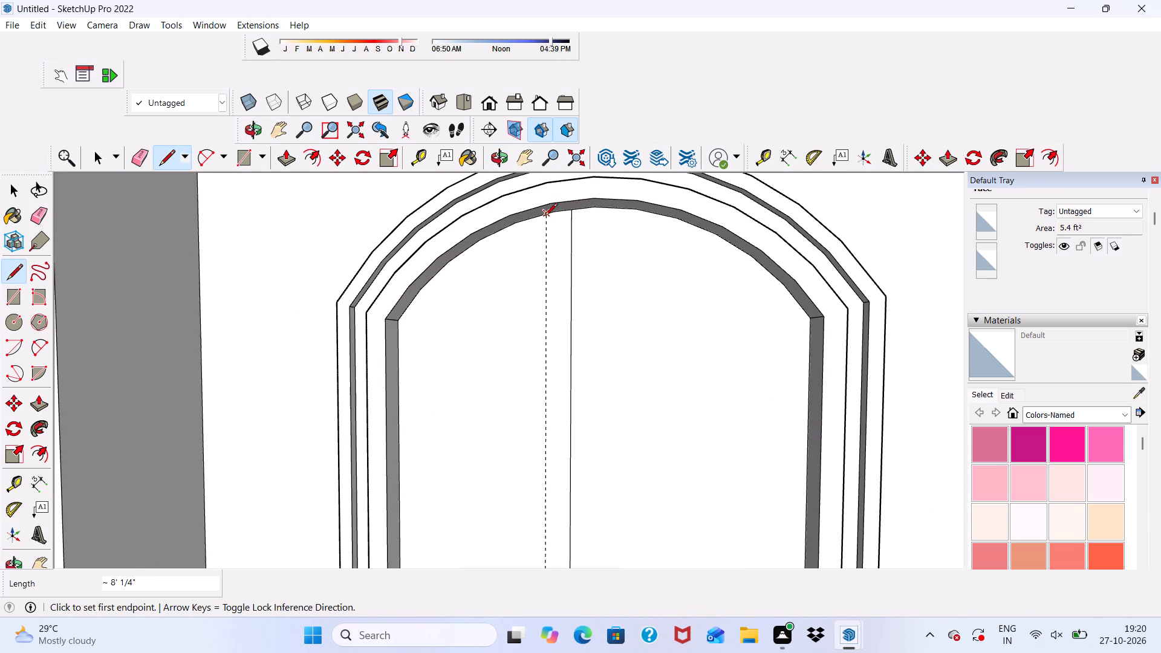
Draw the bar's second vertical edge, about 8' long, along the other guide from the third window's arch to its bottom edge.
{"action": "left_click", "coordinate": [545, 216]}
{"action": "scroll", "coordinate": [556, 284], "scroll_direction": "down", "scroll_amount": 9}
{"action": "scroll", "coordinate": [544, 449], "scroll_direction": "up", "scroll_amount": 4}
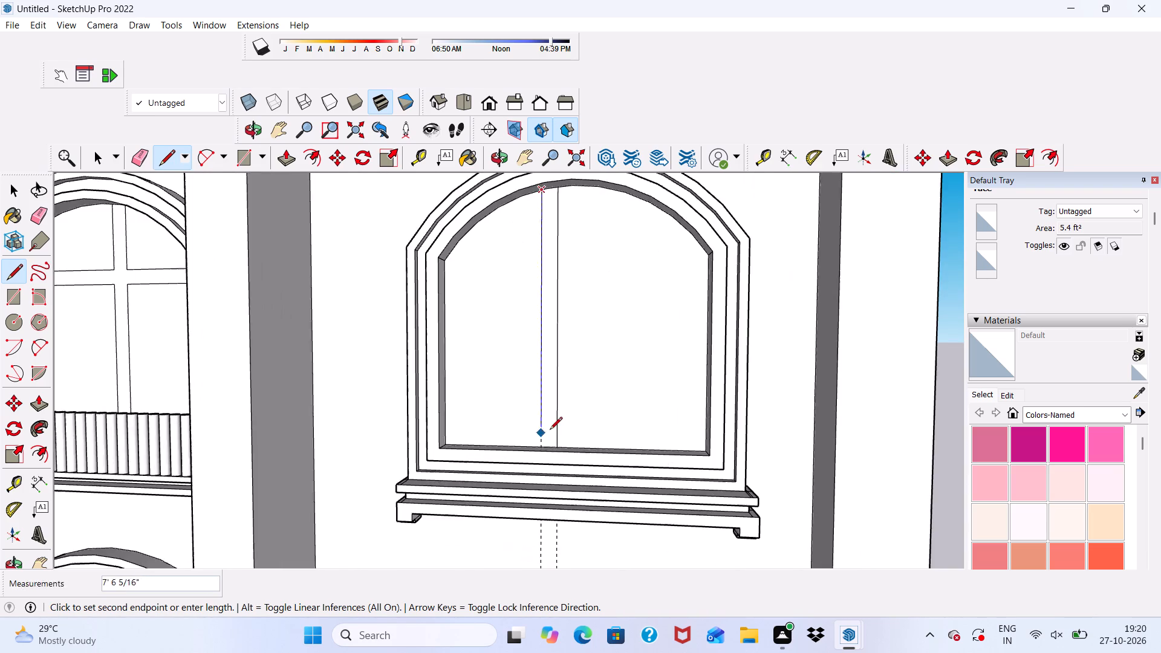
{"action": "scroll", "coordinate": [550, 430], "scroll_direction": "down", "scroll_amount": 1}
{"action": "middle_click_drag", "start_coordinate": [550, 430], "coordinate": [554, 483]}
{"action": "scroll", "coordinate": [532, 446], "scroll_direction": "up", "scroll_amount": 5}
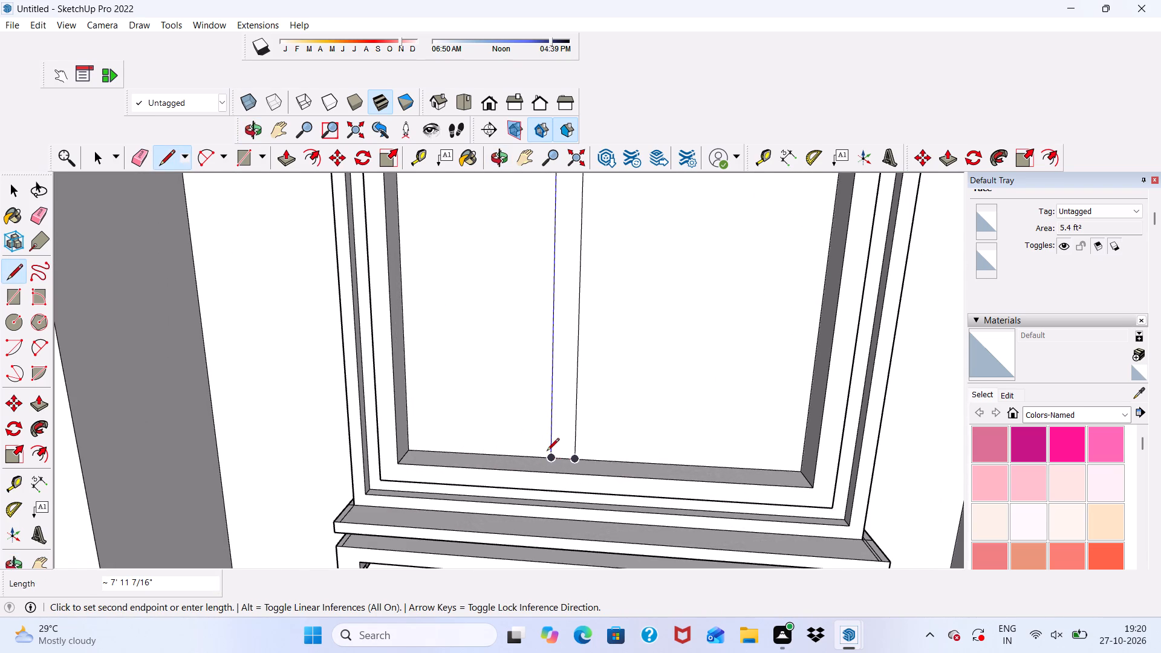
{"action": "left_click", "coordinate": [549, 452]}
Draw a vertical line about 8' long on one guide, from bottom edge to arch of the right column's lowest arched window.
{"action": "scroll", "coordinate": [554, 288], "scroll_direction": "down", "scroll_amount": 11}
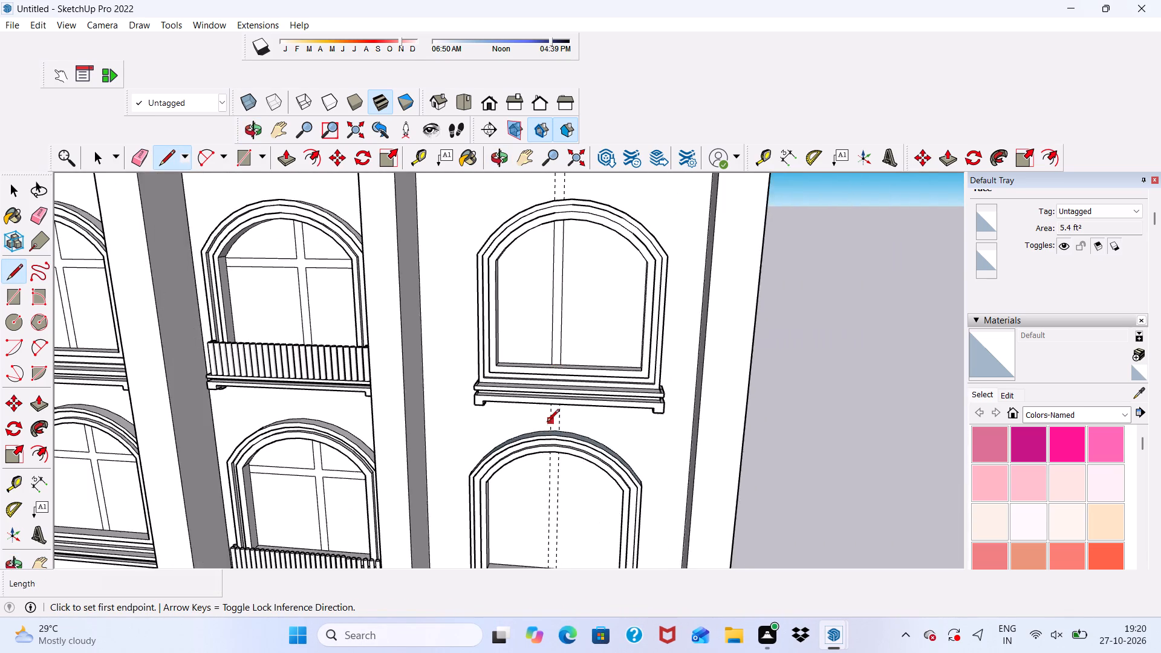
{"action": "middle_click_drag", "start_coordinate": [547, 423], "coordinate": [565, 237]}
{"action": "scroll", "coordinate": [570, 235], "scroll_direction": "down", "scroll_amount": 5}
{"action": "scroll", "coordinate": [539, 383], "scroll_direction": "up", "scroll_amount": 4}
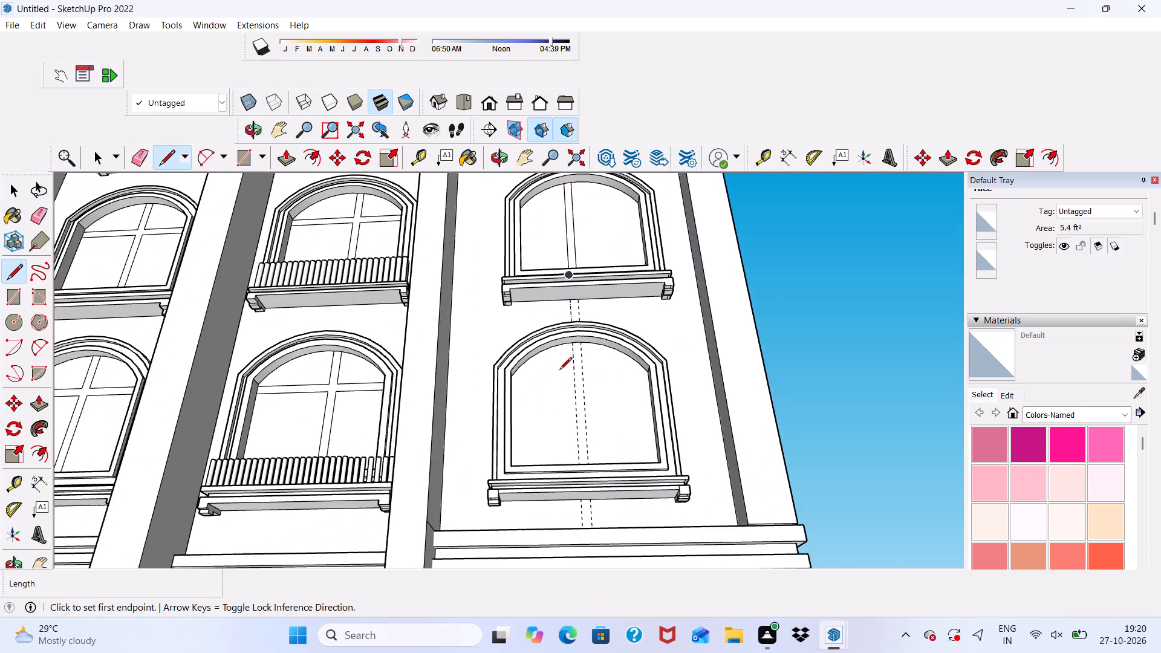
{"action": "scroll", "coordinate": [559, 371], "scroll_direction": "up", "scroll_amount": 1}
{"action": "middle_click_drag", "start_coordinate": [561, 371], "coordinate": [591, 558]}
{"action": "scroll", "coordinate": [567, 512], "scroll_direction": "up", "scroll_amount": 4}
{"action": "scroll", "coordinate": [574, 460], "scroll_direction": "up", "scroll_amount": 8}
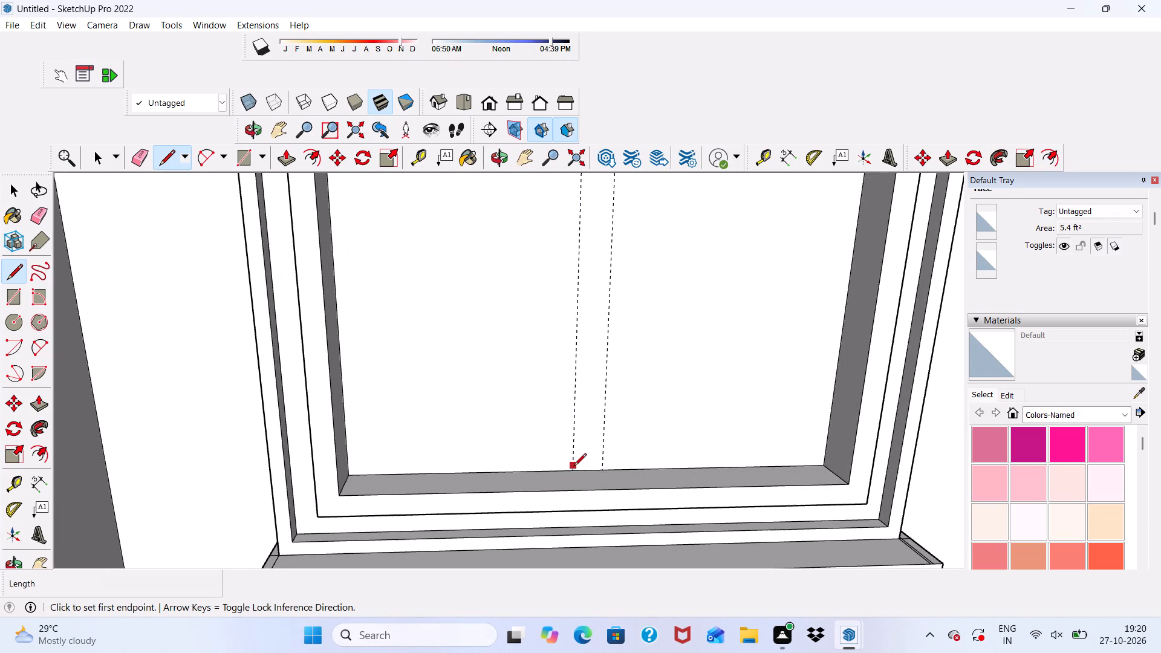
{"action": "left_click", "coordinate": [572, 470]}
{"action": "scroll", "coordinate": [563, 376], "scroll_direction": "down", "scroll_amount": 10}
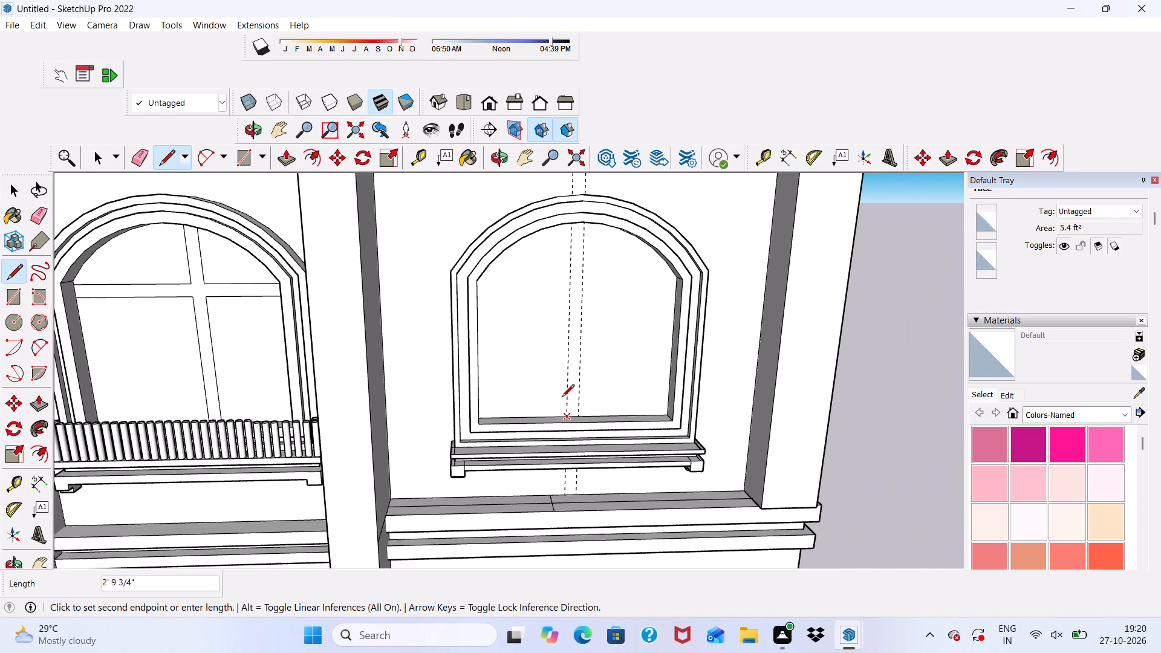
{"action": "middle_click_drag", "start_coordinate": [571, 258], "coordinate": [564, 202]}
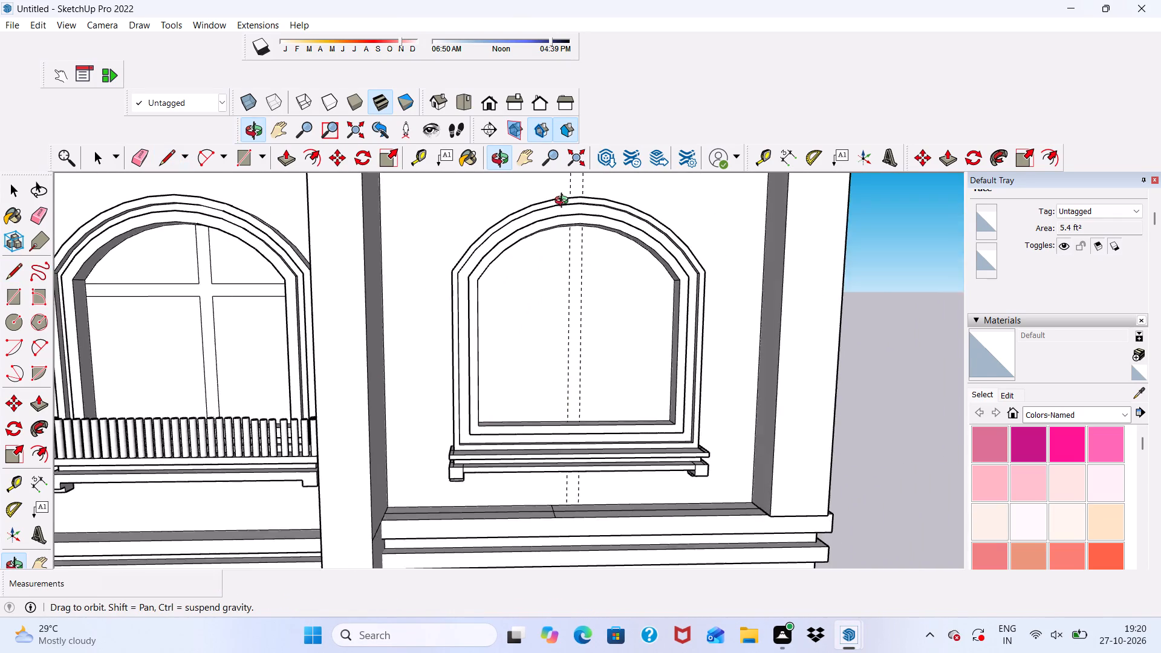
{"action": "middle_click_drag", "start_coordinate": [564, 202], "coordinate": [564, 196]}
{"action": "scroll", "coordinate": [568, 216], "scroll_direction": "up", "scroll_amount": 14}
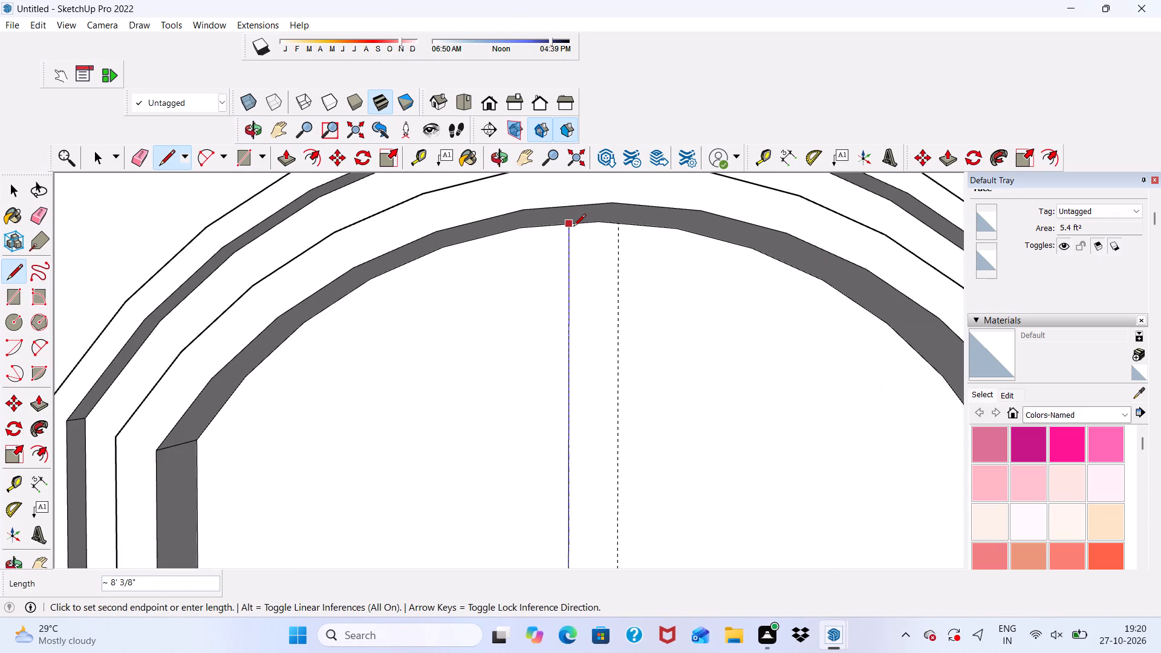
{"action": "left_click", "coordinate": [573, 227]}
Draw the bar's second vertical edge along the other guide from the lowest arched window's arch down to its bottom edge.
{"action": "left_click", "coordinate": [616, 221]}
{"action": "scroll", "coordinate": [625, 291], "scroll_direction": "down", "scroll_amount": 4}
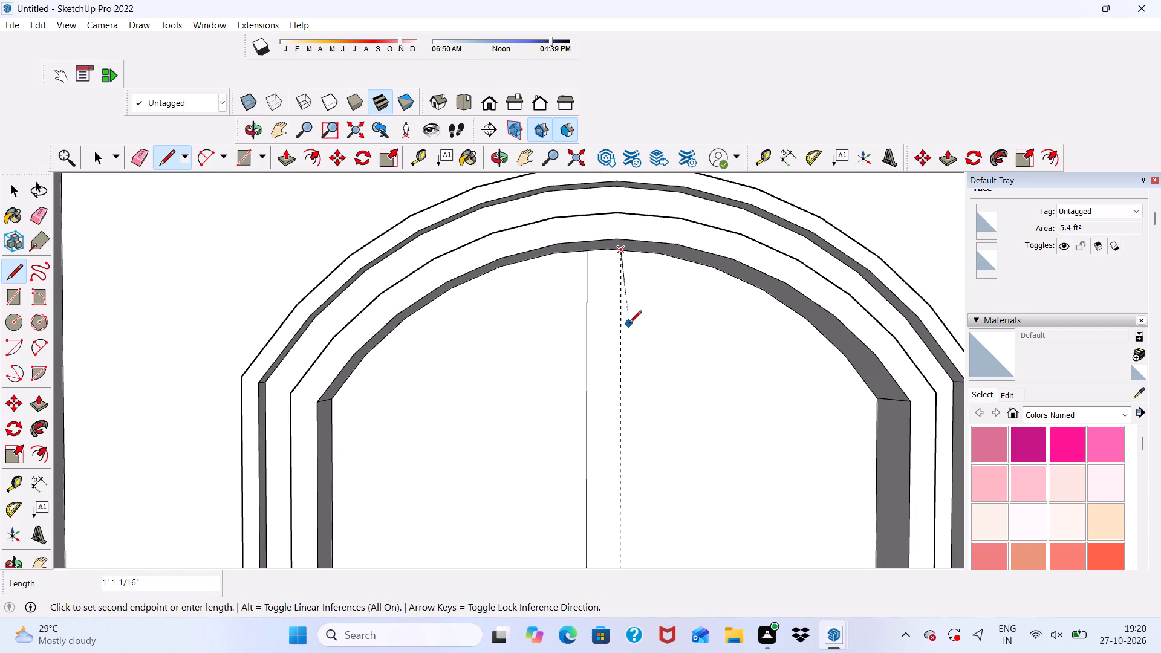
{"action": "scroll", "coordinate": [629, 325], "scroll_direction": "down", "scroll_amount": 5}
{"action": "scroll", "coordinate": [584, 267], "scroll_direction": "down", "scroll_amount": 4}
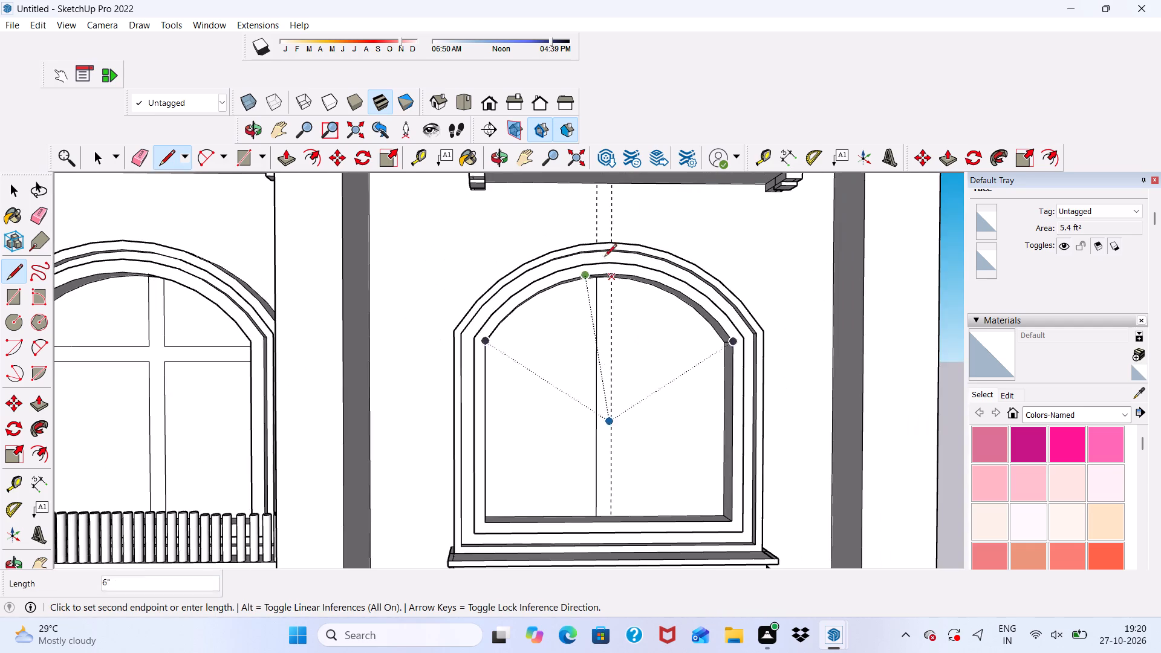
{"action": "scroll", "coordinate": [639, 174], "scroll_direction": "down", "scroll_amount": 4}
{"action": "scroll", "coordinate": [633, 388], "scroll_direction": "up", "scroll_amount": 5}
{"action": "middle_click_drag", "start_coordinate": [628, 414], "coordinate": [621, 490]}
{"action": "scroll", "coordinate": [610, 465], "scroll_direction": "up", "scroll_amount": 3}
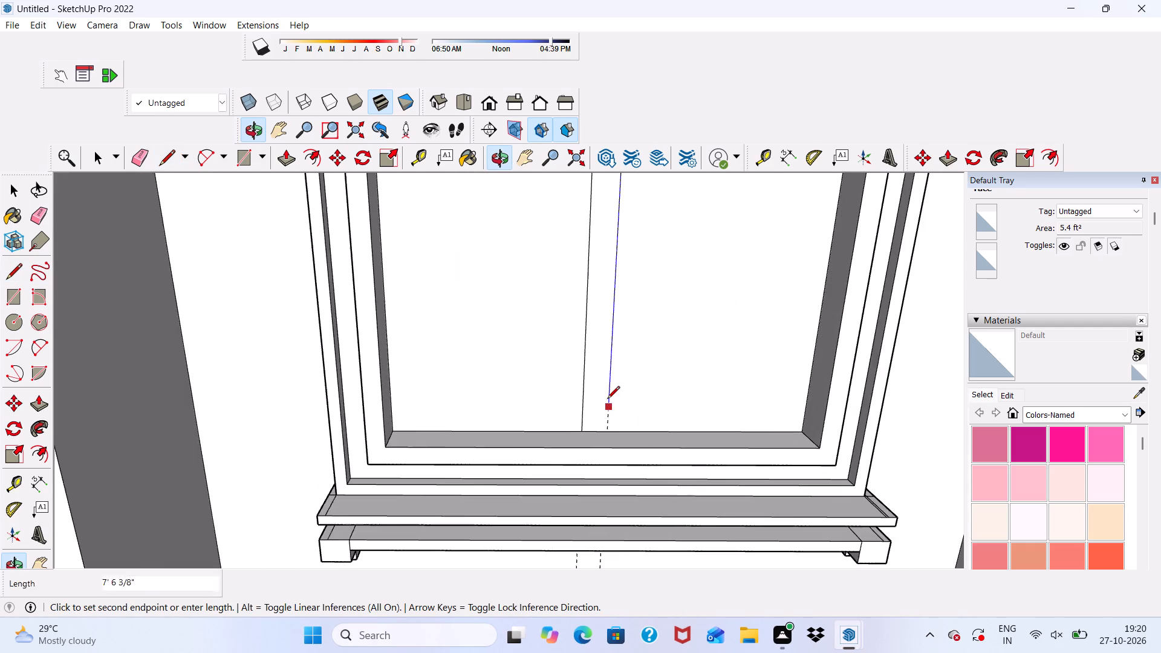
{"action": "scroll", "coordinate": [607, 400], "scroll_direction": "up", "scroll_amount": 2}
{"action": "left_click", "coordinate": [611, 434]}
Erase the two vertical guides running through the right column's windows.
{"action": "scroll", "coordinate": [603, 435], "scroll_direction": "down", "scroll_amount": 4}
{"action": "left_click", "coordinate": [133, 152]}
{"action": "scroll", "coordinate": [136, 162], "scroll_direction": "down", "scroll_amount": 8}
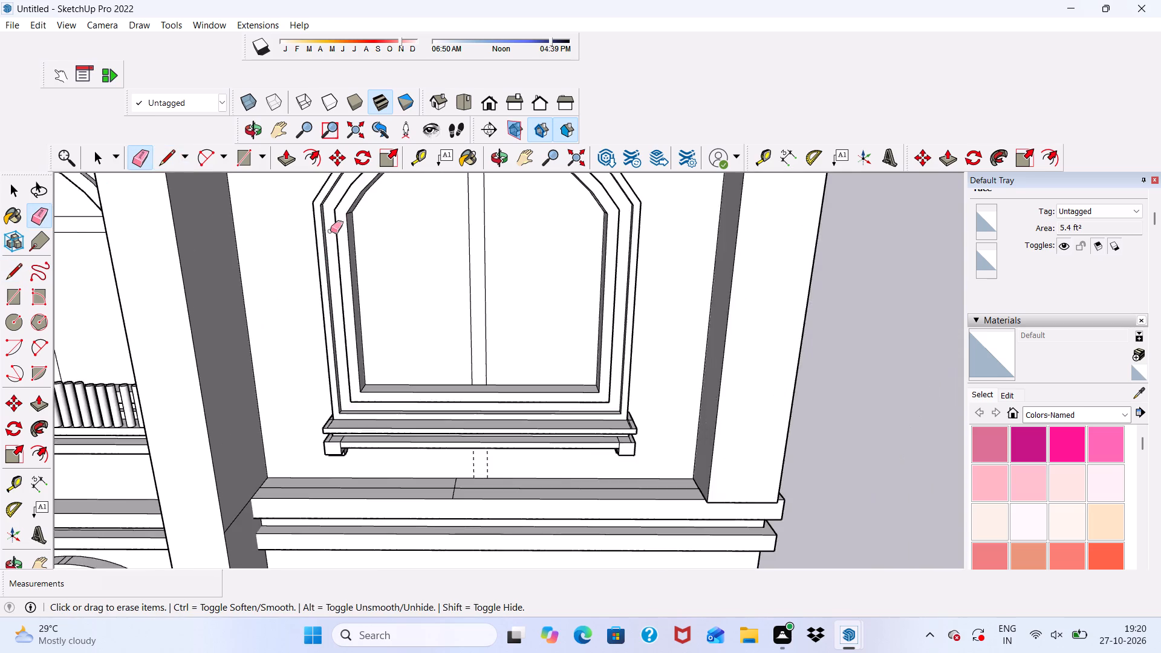
{"action": "scroll", "coordinate": [330, 231], "scroll_direction": "down", "scroll_amount": 10}
{"action": "scroll", "coordinate": [388, 265], "scroll_direction": "up", "scroll_amount": 3}
{"action": "left_click", "coordinate": [398, 235]}
{"action": "left_click", "coordinate": [394, 236]}
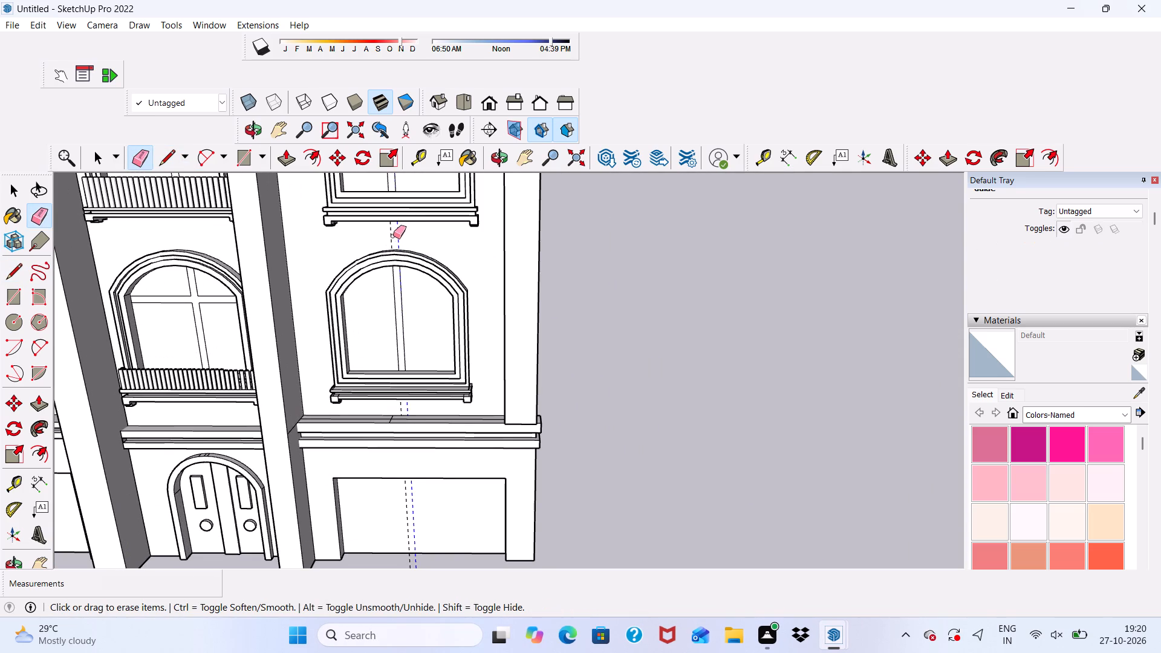
{"action": "left_click", "coordinate": [391, 237]}
Place a horizontal guide about 5' 8" above the bottom edge of the right column's lowest arched window.
{"action": "scroll", "coordinate": [384, 226], "scroll_direction": "down", "scroll_amount": 6}
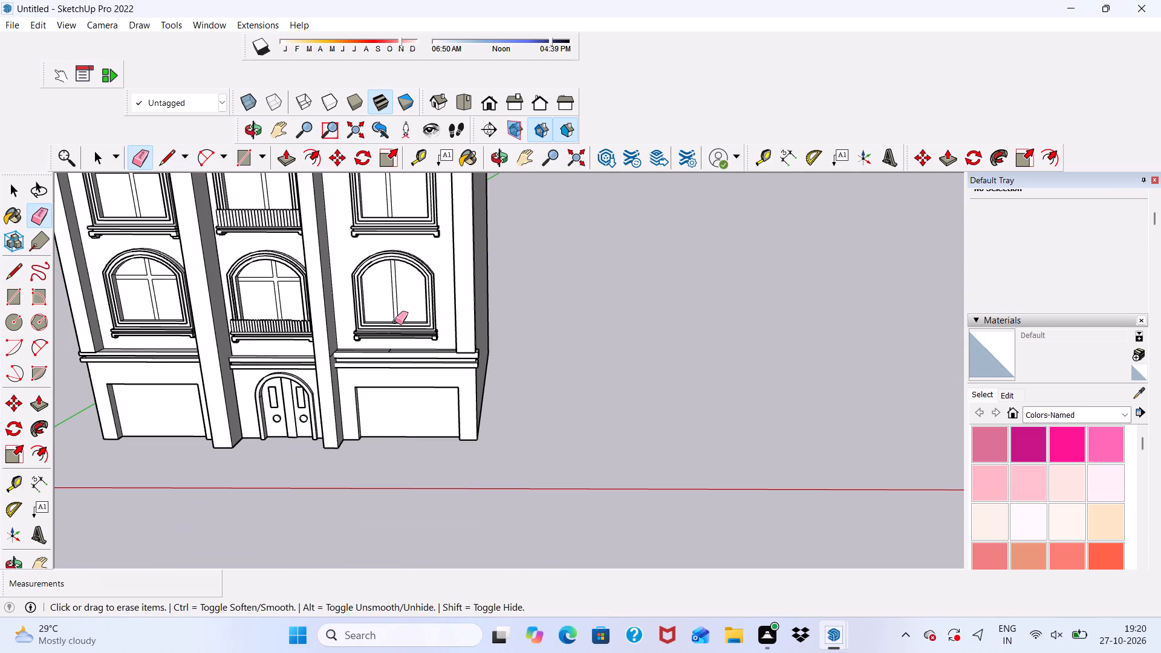
{"action": "left_click", "coordinate": [246, 156]}
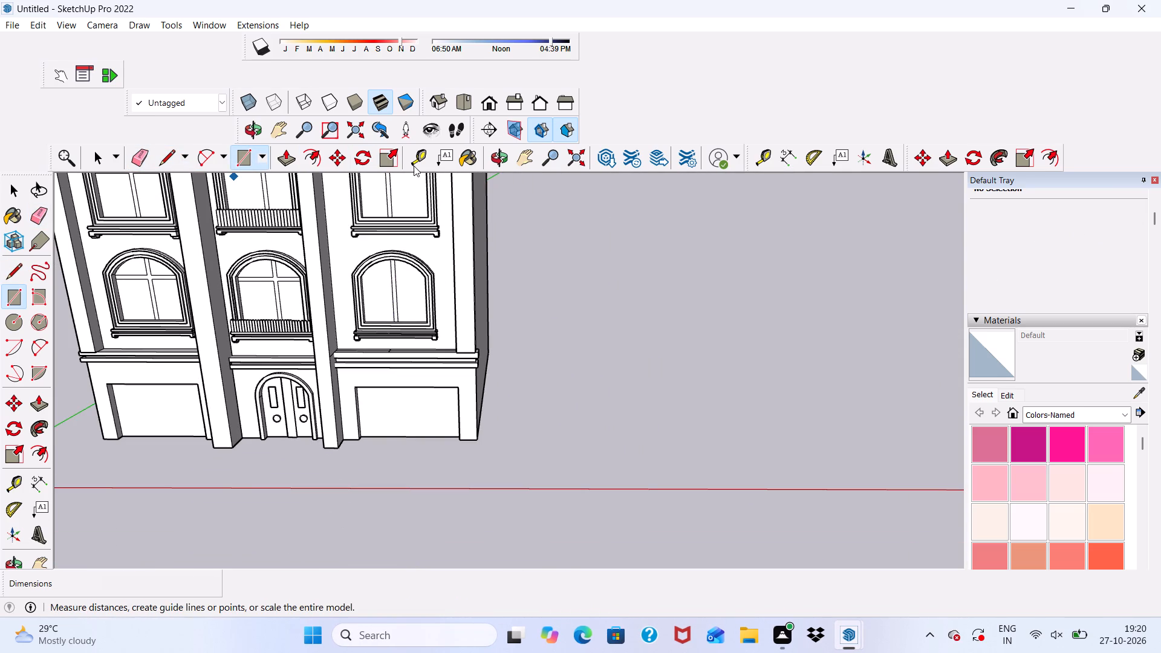
{"action": "left_click", "coordinate": [418, 157]}
{"action": "scroll", "coordinate": [394, 278], "scroll_direction": "up", "scroll_amount": 11}
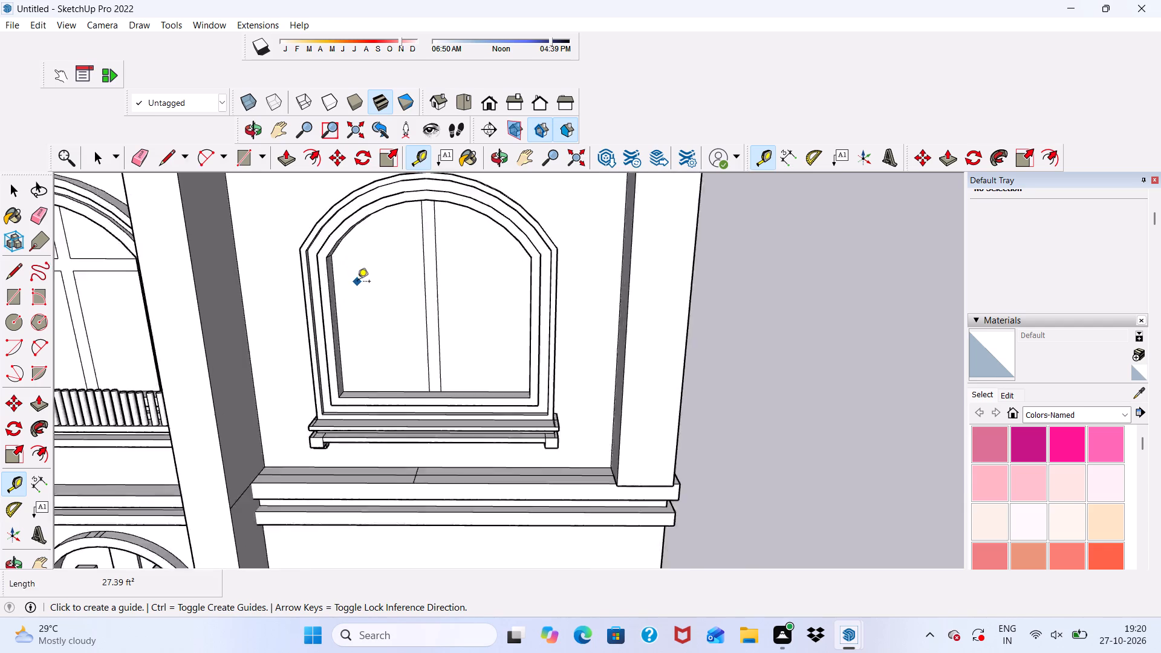
{"action": "scroll", "coordinate": [357, 282], "scroll_direction": "up", "scroll_amount": 6}
{"action": "left_click", "coordinate": [370, 418]}
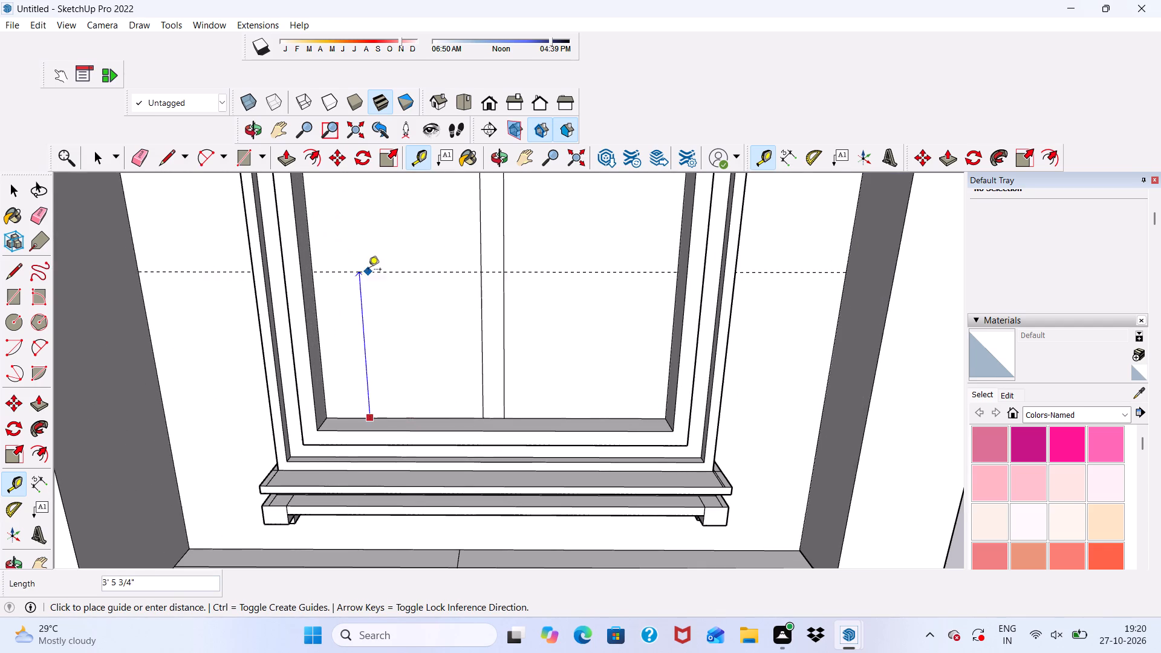
{"action": "scroll", "coordinate": [368, 270], "scroll_direction": "down", "scroll_amount": 9}
{"action": "middle_click_drag", "start_coordinate": [420, 222], "coordinate": [420, 148]}
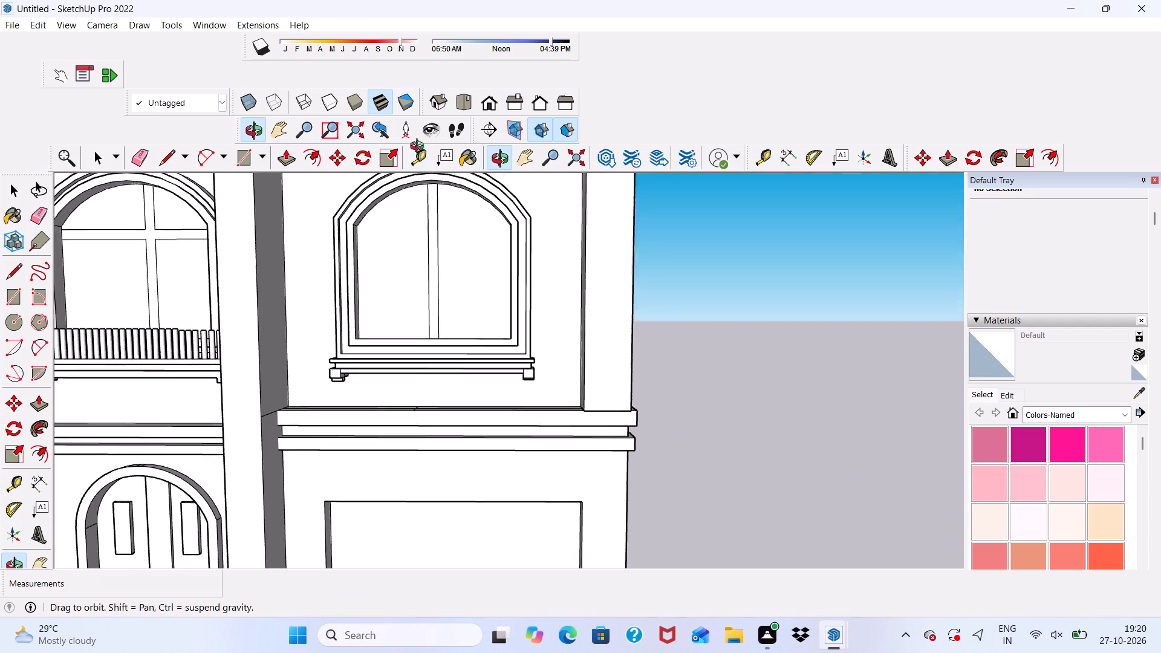
{"action": "middle_click_drag", "start_coordinate": [420, 148], "coordinate": [420, 134]}
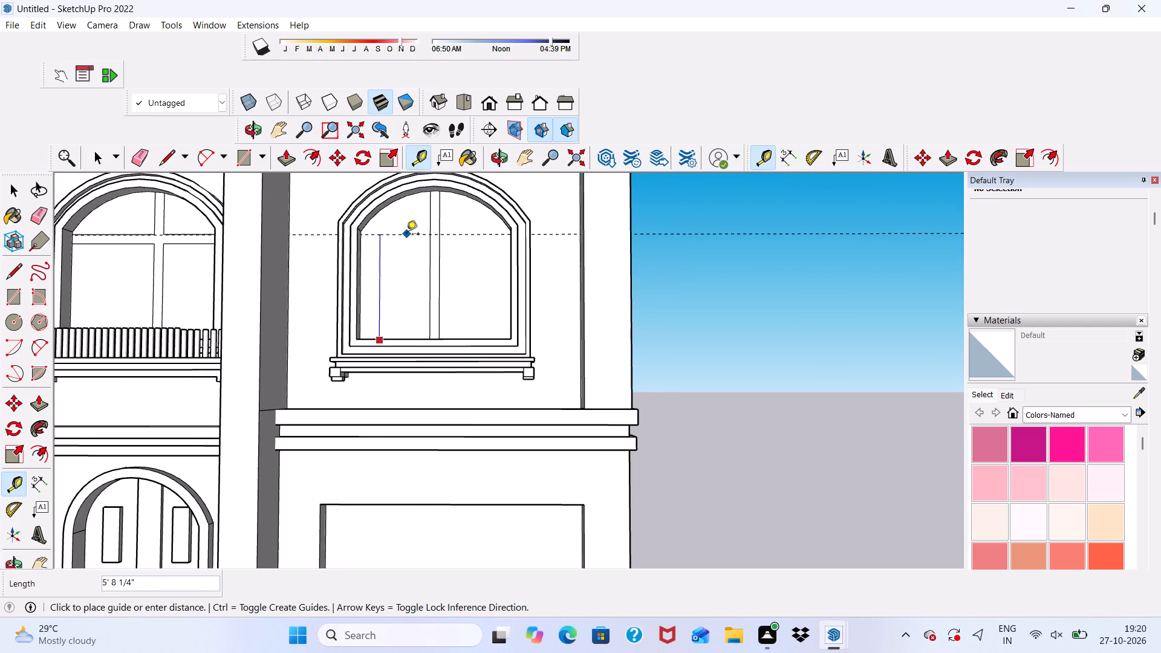
{"action": "left_click", "coordinate": [406, 235]}
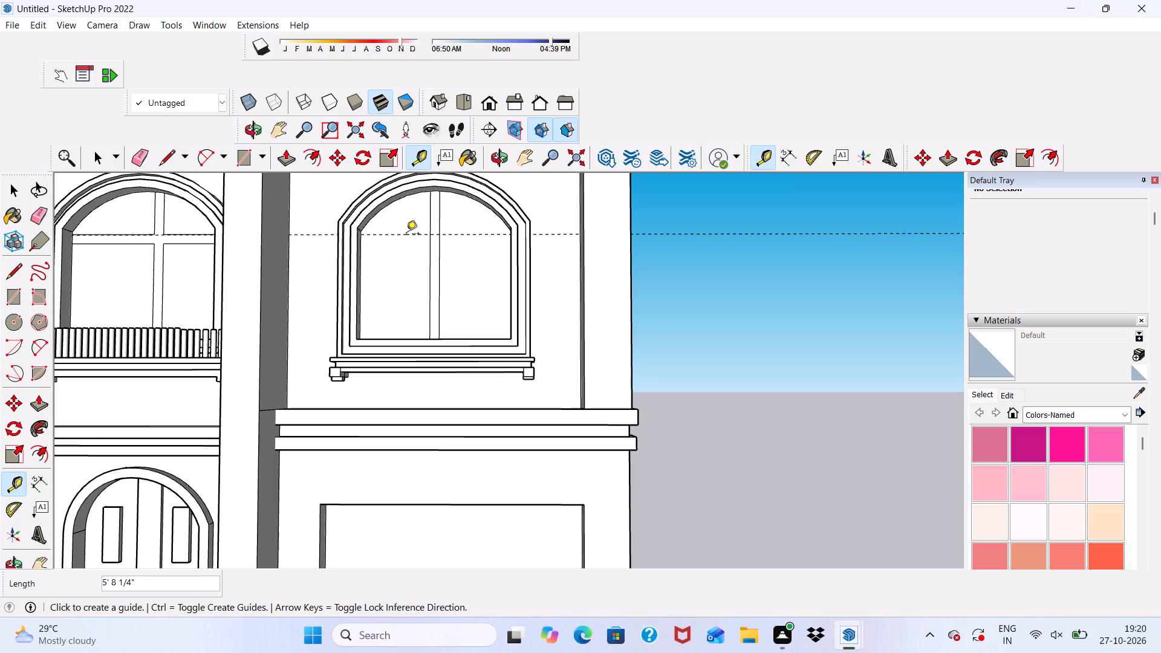
Add a second horizontal guide 6" below the first one in the lowest arched window.
{"action": "scroll", "coordinate": [406, 235], "scroll_direction": "up", "scroll_amount": 2}
{"action": "left_click", "coordinate": [397, 235]}
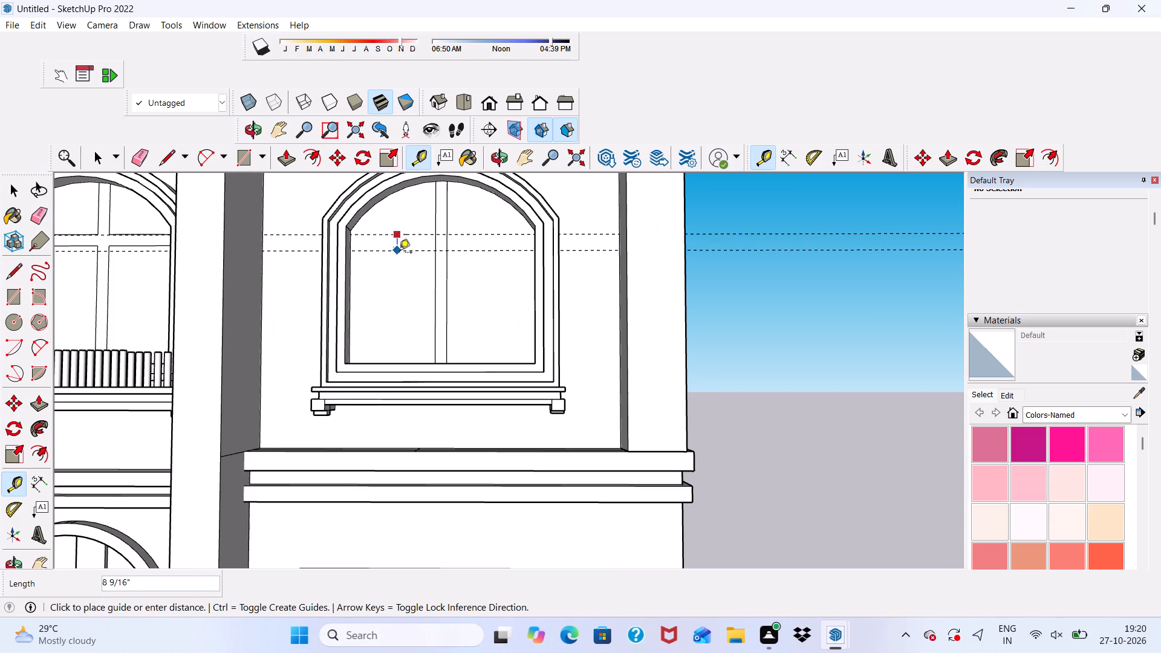
{"action": "key", "text": "6"}
{"action": "key", "text": "shift+quotedbl"}
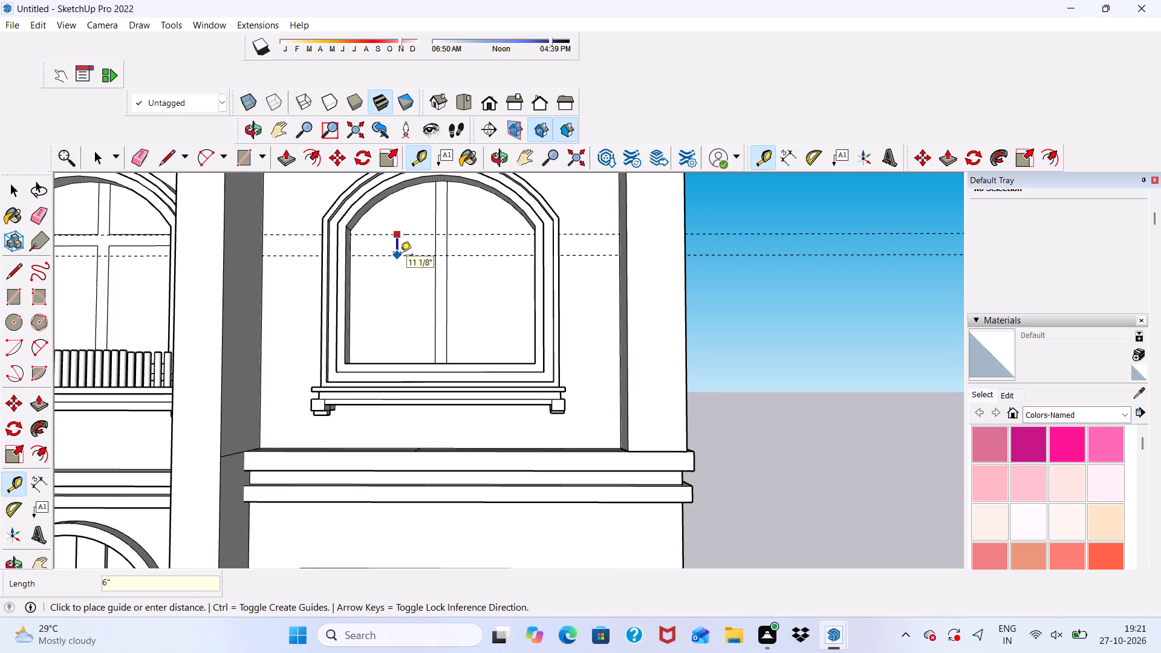
{"action": "key", "text": "Return"}
Place a horizontal guide about 5' 5 1/2" above the bottom edge of the right column's third window from the top.
{"action": "scroll", "coordinate": [360, 243], "scroll_direction": "down", "scroll_amount": 15}
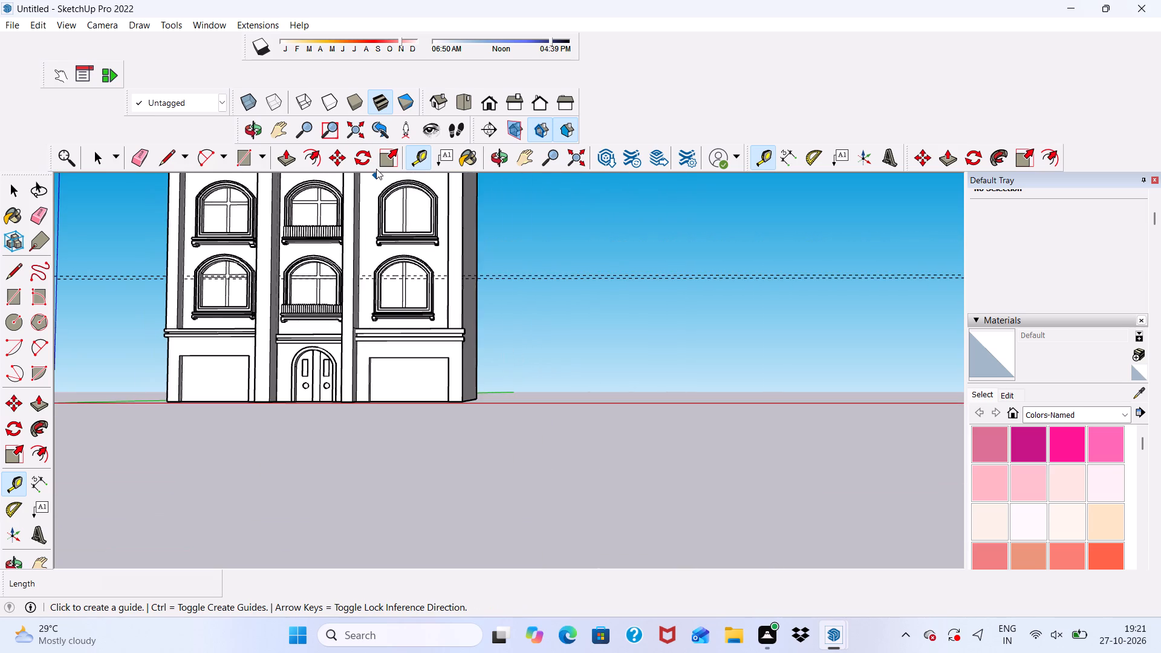
{"action": "scroll", "coordinate": [376, 169], "scroll_direction": "up", "scroll_amount": 11}
{"action": "middle_click_drag", "start_coordinate": [406, 204], "coordinate": [411, 333]}
{"action": "scroll", "coordinate": [360, 265], "scroll_direction": "up", "scroll_amount": 10}
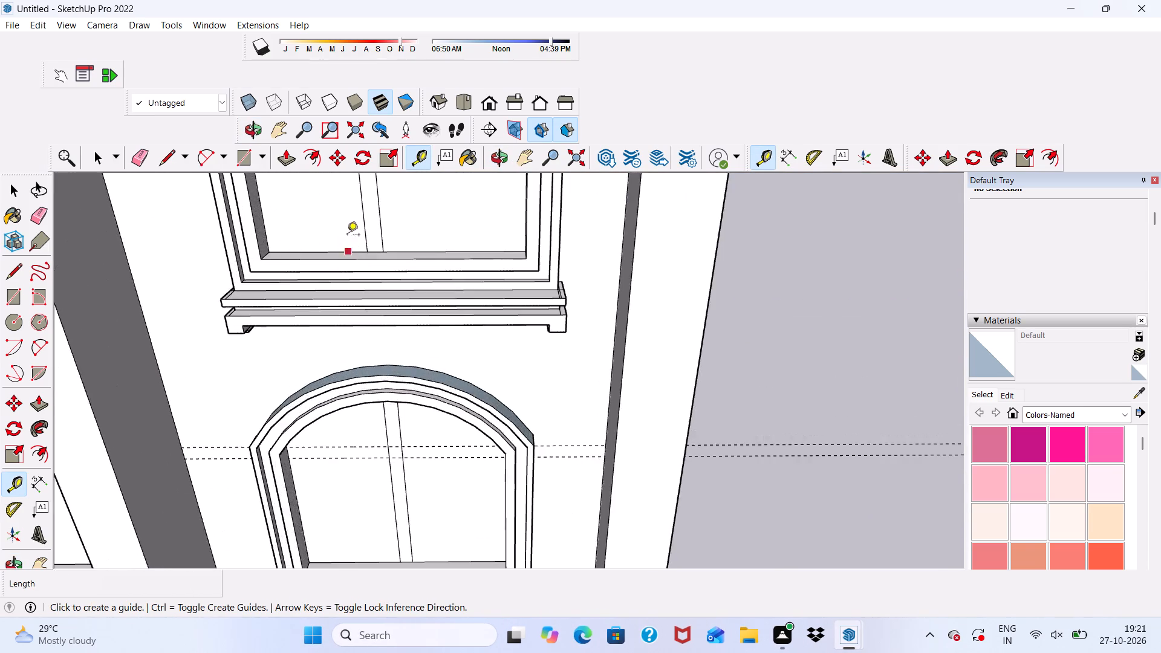
{"action": "scroll", "coordinate": [347, 236], "scroll_direction": "up", "scroll_amount": 3}
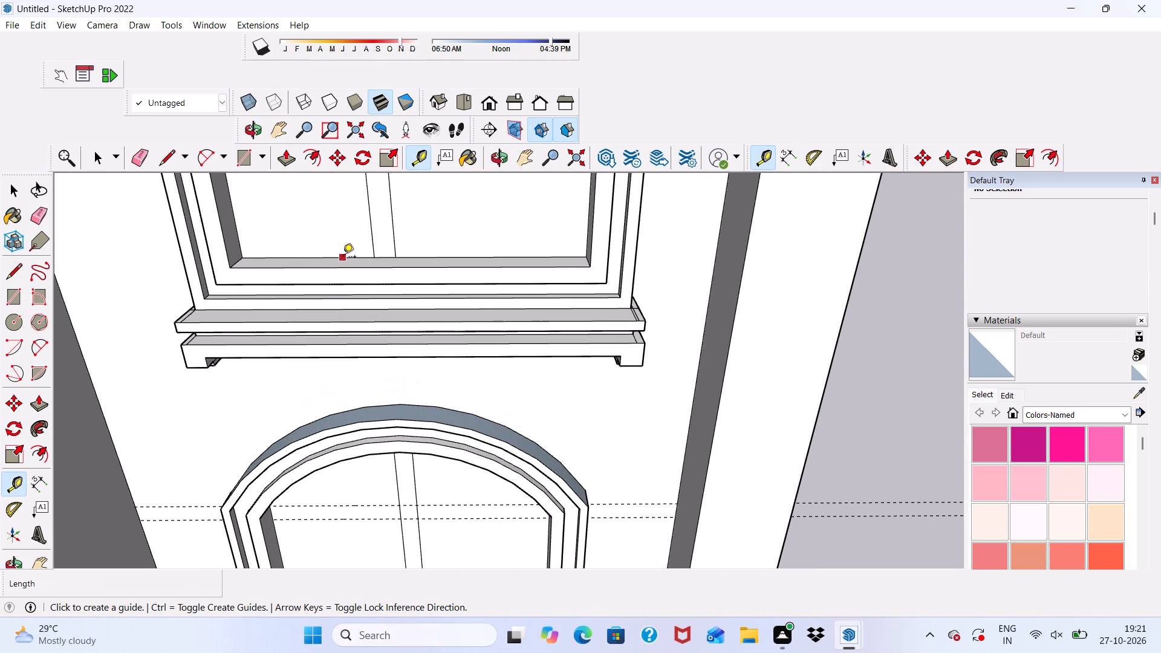
{"action": "left_click", "coordinate": [343, 258]}
{"action": "scroll", "coordinate": [344, 184], "scroll_direction": "down", "scroll_amount": 20}
{"action": "scroll", "coordinate": [344, 184], "scroll_direction": "down", "scroll_amount": 1}
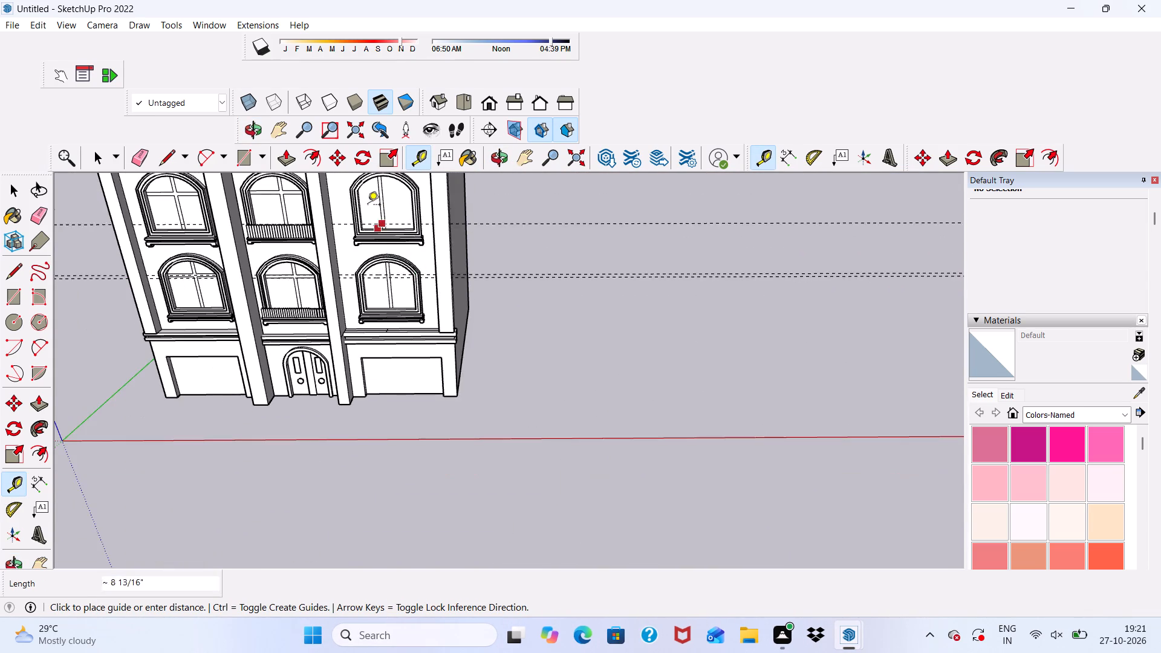
{"action": "scroll", "coordinate": [359, 192], "scroll_direction": "up", "scroll_amount": 5}
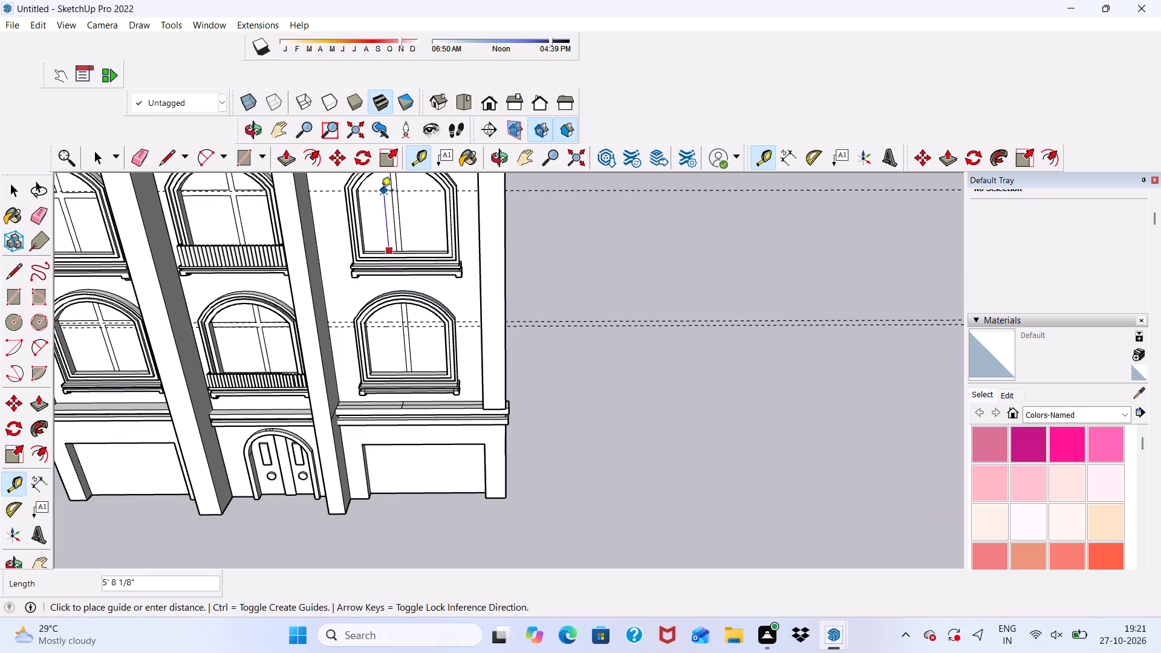
{"action": "left_click", "coordinate": [382, 193]}
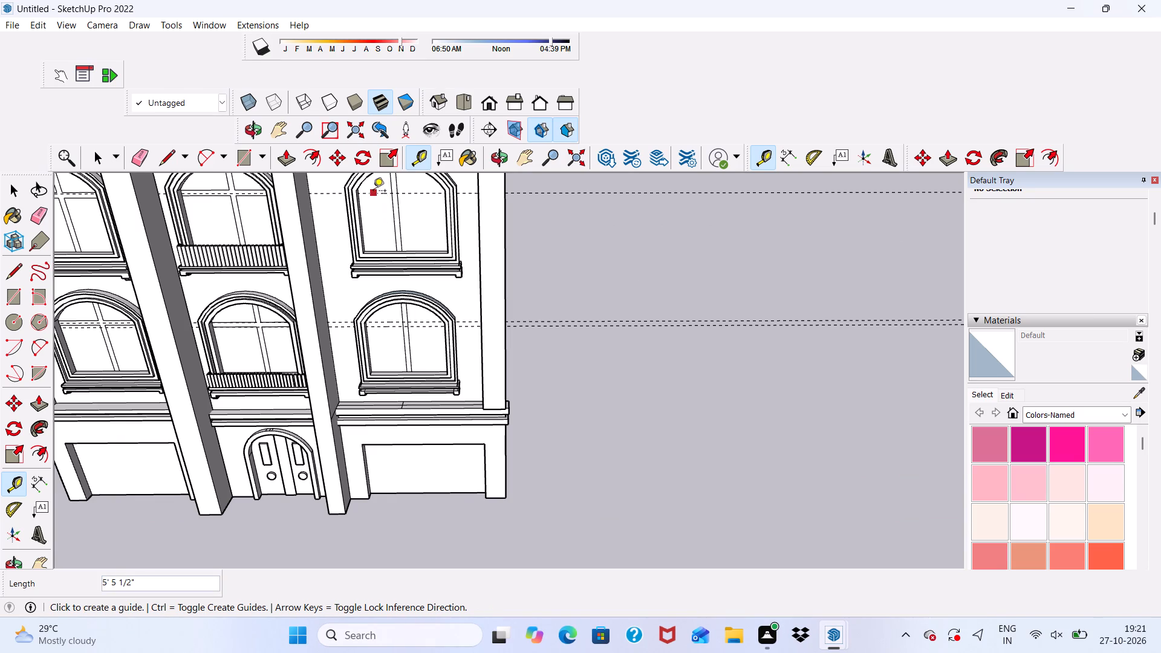
Add a second horizontal guide 6" below the first one in the third window from the top.
{"action": "left_click", "coordinate": [373, 192]}
{"action": "key", "text": "6"}
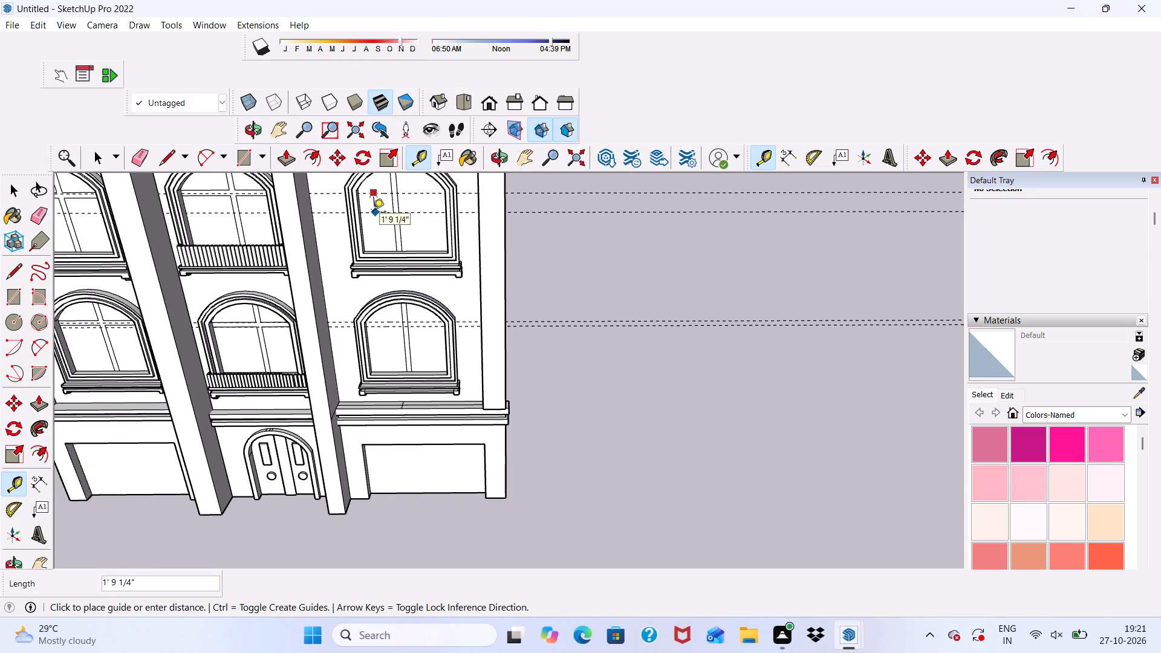
{"action": "key", "text": "shift+quotedbl"}
{"action": "key", "text": "Return"}
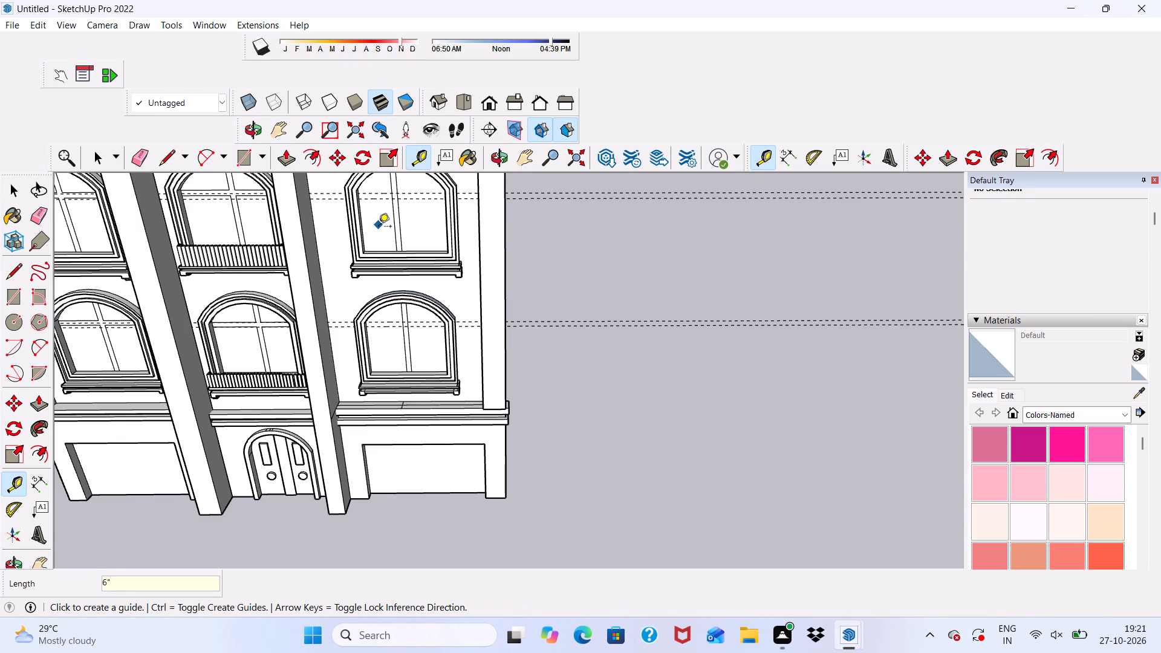
Place a horizontal guide about 5' 6" above the bottom edge of the right column's second window from the top.
{"action": "scroll", "coordinate": [379, 227], "scroll_direction": "down", "scroll_amount": 17}
{"action": "scroll", "coordinate": [351, 189], "scroll_direction": "up", "scroll_amount": 12}
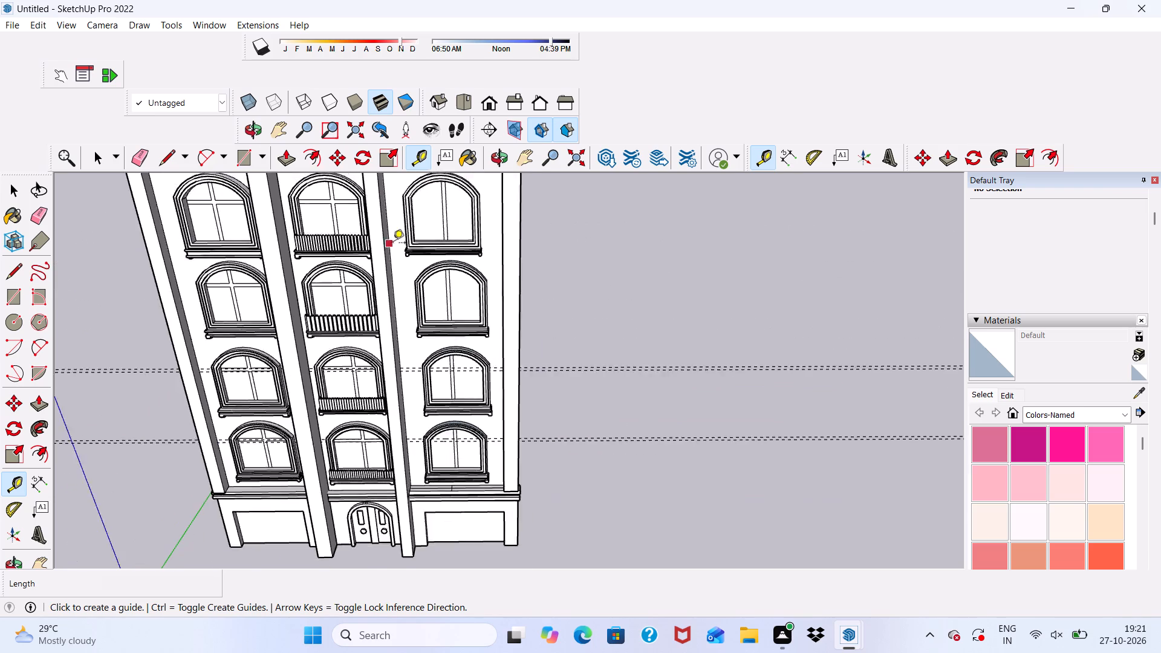
{"action": "scroll", "coordinate": [393, 244], "scroll_direction": "up", "scroll_amount": 1}
{"action": "middle_click_drag", "start_coordinate": [397, 283], "coordinate": [384, 128]}
{"action": "scroll", "coordinate": [445, 275], "scroll_direction": "up", "scroll_amount": 12}
{"action": "scroll", "coordinate": [480, 359], "scroll_direction": "down", "scroll_amount": 1}
{"action": "middle_click_drag", "start_coordinate": [480, 359], "coordinate": [463, 519]}
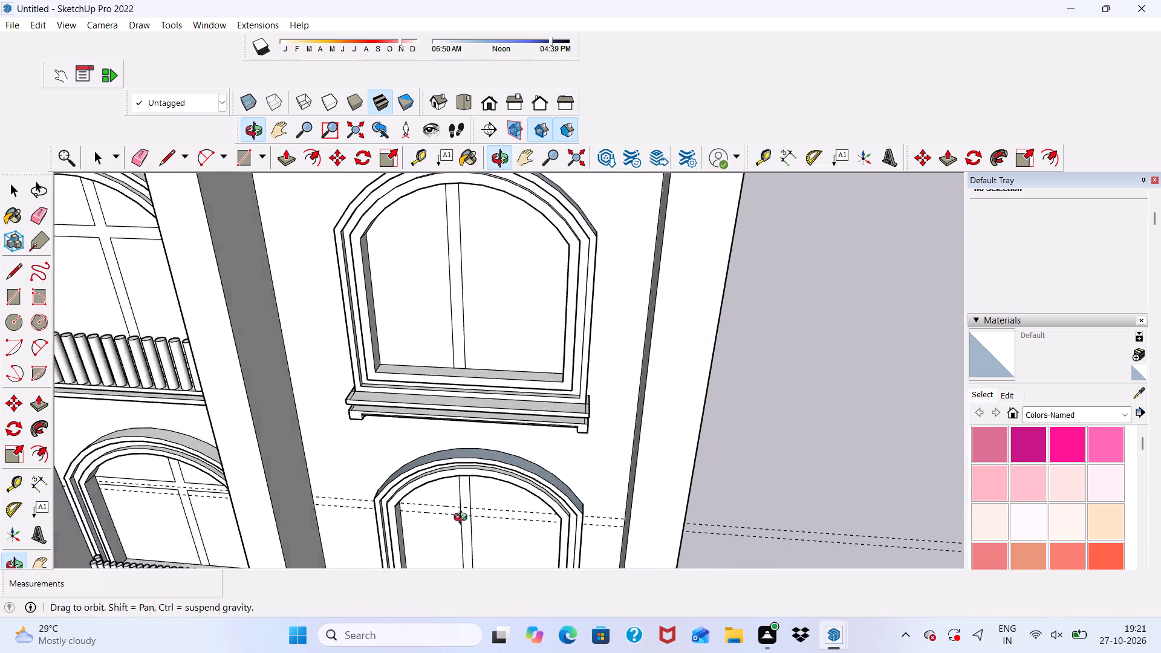
{"action": "middle_click_drag", "start_coordinate": [463, 519], "coordinate": [444, 553]}
{"action": "scroll", "coordinate": [414, 363], "scroll_direction": "up", "scroll_amount": 8}
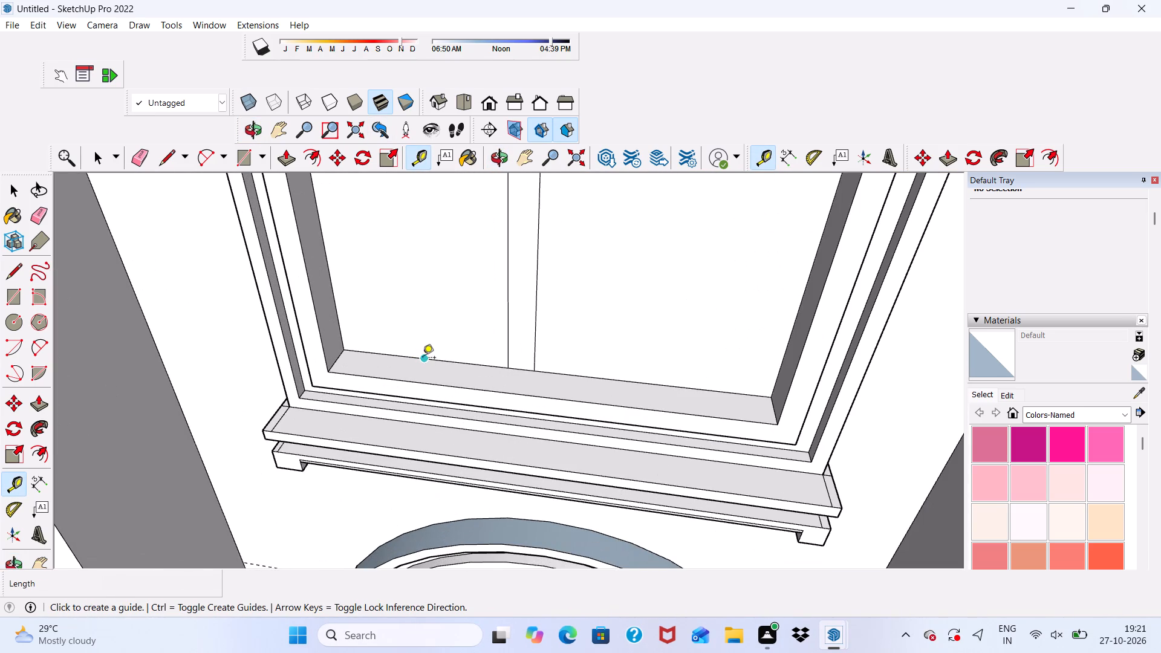
{"action": "left_click", "coordinate": [415, 359]}
{"action": "scroll", "coordinate": [415, 361], "scroll_direction": "down", "scroll_amount": 6}
{"action": "scroll", "coordinate": [441, 230], "scroll_direction": "down", "scroll_amount": 3}
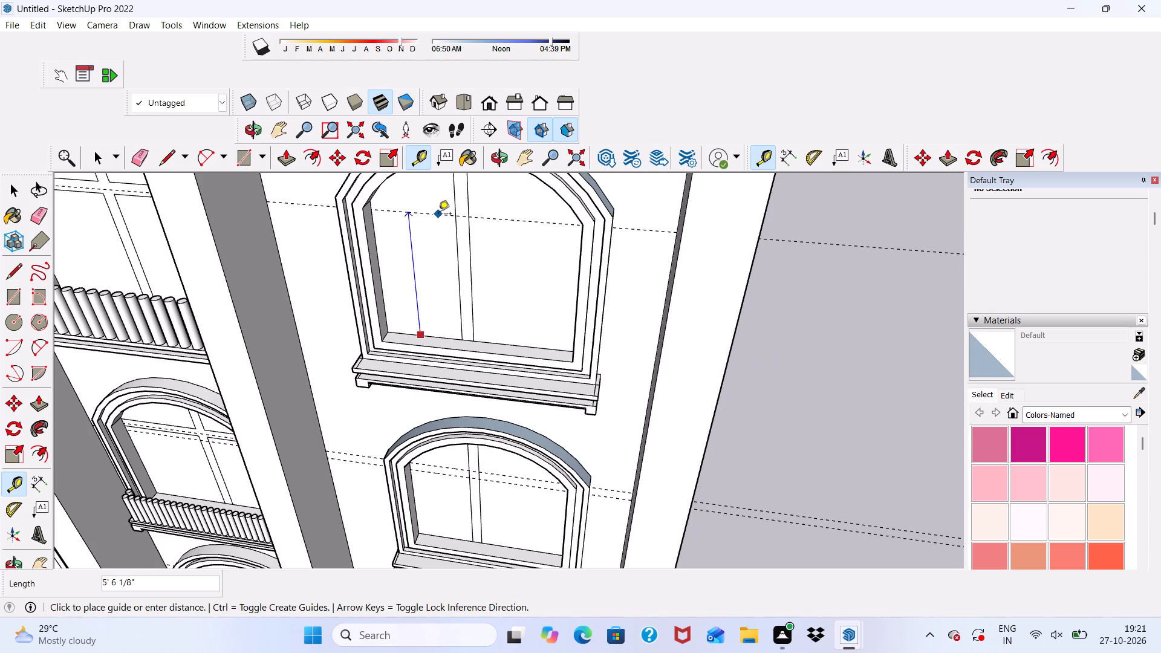
{"action": "left_click", "coordinate": [438, 215]}
Add a second horizontal guide 6" below the first one in the right column's second window from the top.
{"action": "left_click", "coordinate": [437, 215]}
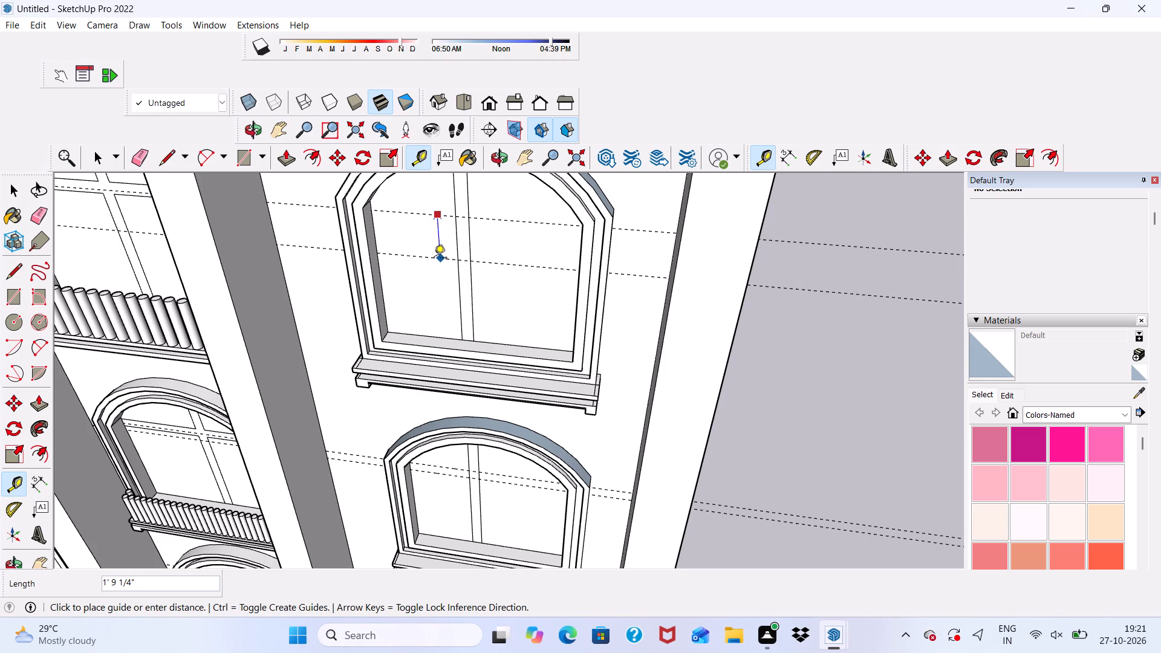
{"action": "key", "text": "6"}
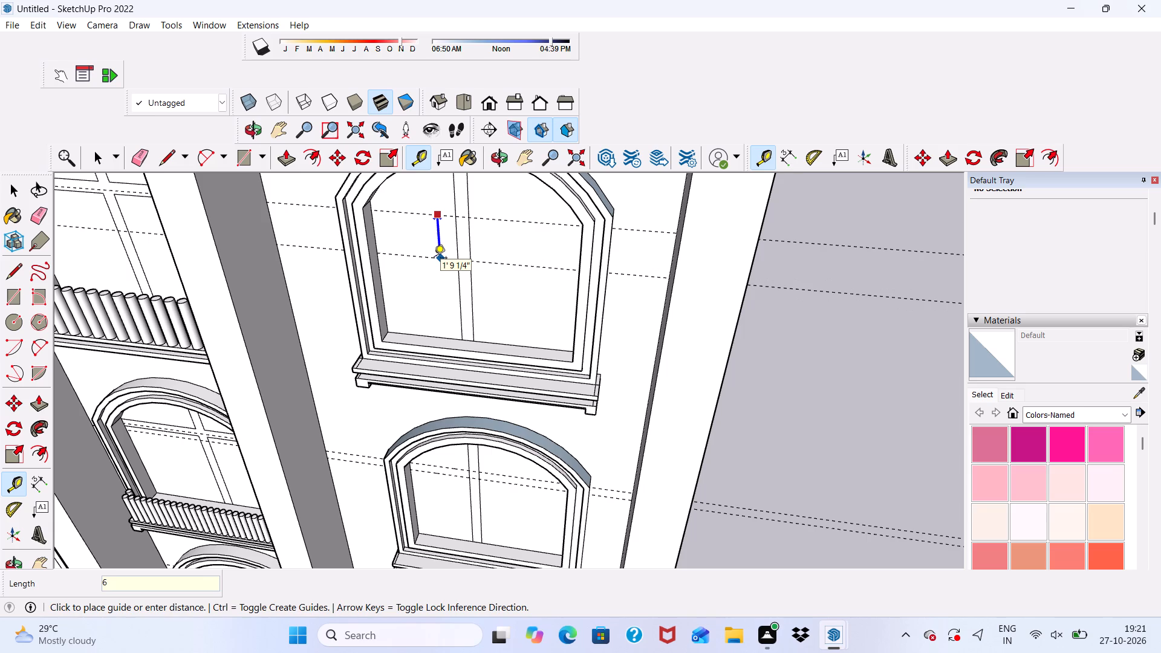
{"action": "key", "text": "shift+quotedbl"}
{"action": "key", "text": "Return"}
Place a horizontal guide about 5' 9" above the bottom edge of the right column's top arched window.
{"action": "scroll", "coordinate": [434, 258], "scroll_direction": "down", "scroll_amount": 6}
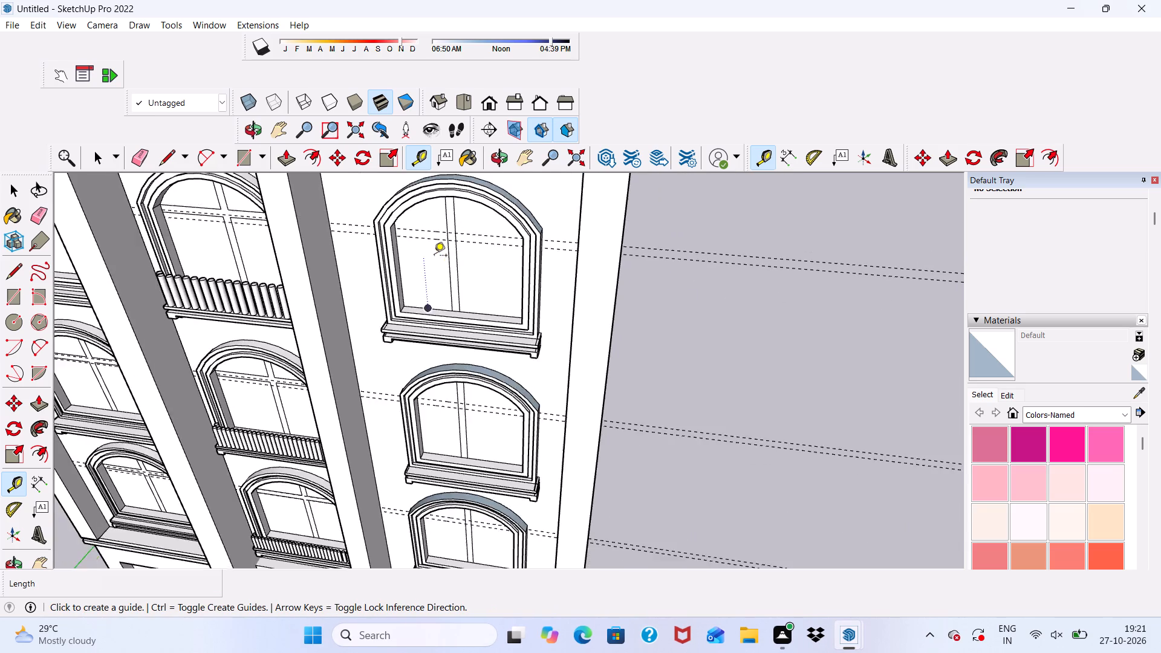
{"action": "scroll", "coordinate": [434, 256], "scroll_direction": "down", "scroll_amount": 10}
{"action": "scroll", "coordinate": [422, 236], "scroll_direction": "up", "scroll_amount": 19}
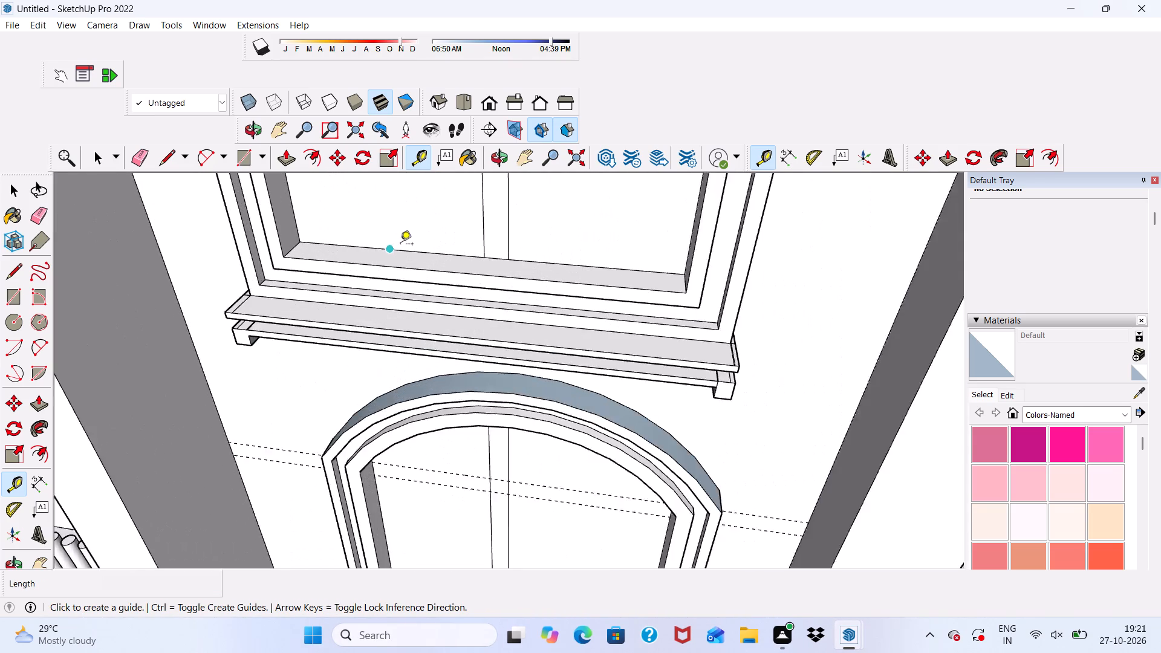
{"action": "scroll", "coordinate": [400, 245], "scroll_direction": "up", "scroll_amount": 6}
{"action": "left_click", "coordinate": [363, 245]}
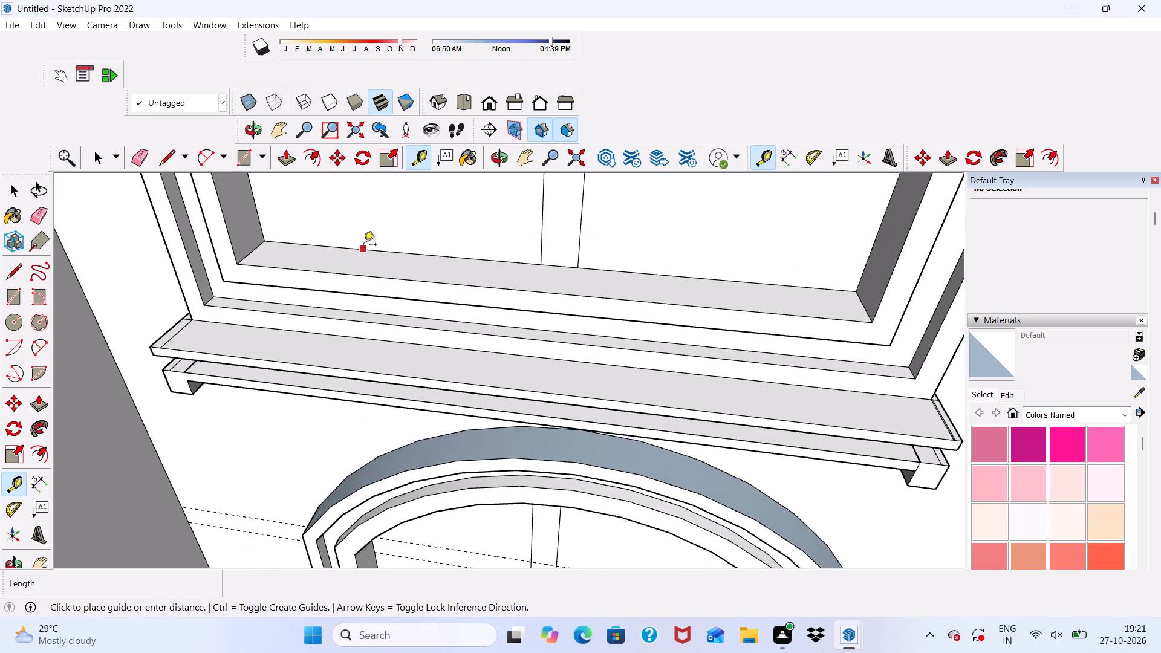
{"action": "scroll", "coordinate": [363, 245], "scroll_direction": "down", "scroll_amount": 17}
{"action": "scroll", "coordinate": [483, 235], "scroll_direction": "down", "scroll_amount": 9}
{"action": "middle_click_drag", "start_coordinate": [505, 226], "coordinate": [506, 226]}
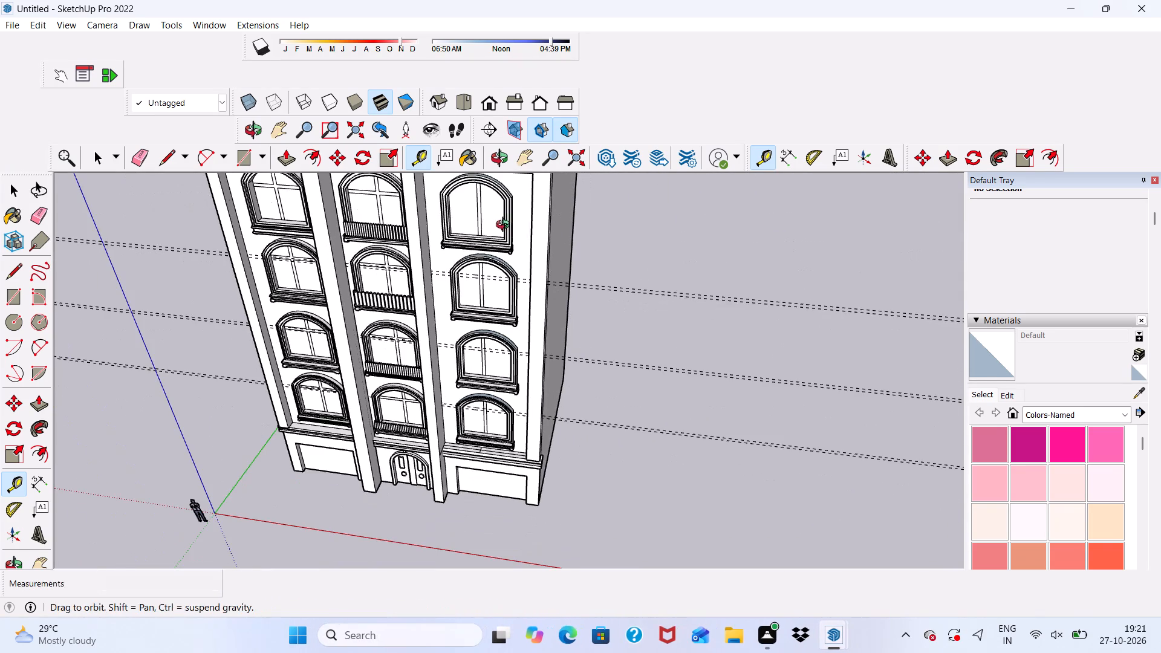
{"action": "middle_click_drag", "start_coordinate": [506, 226], "coordinate": [520, 154]}
{"action": "scroll", "coordinate": [520, 154], "scroll_direction": "up", "scroll_amount": 2}
{"action": "scroll", "coordinate": [520, 306], "scroll_direction": "down", "scroll_amount": 6}
{"action": "scroll", "coordinate": [524, 323], "scroll_direction": "up", "scroll_amount": 6}
{"action": "scroll", "coordinate": [506, 234], "scroll_direction": "up", "scroll_amount": 4}
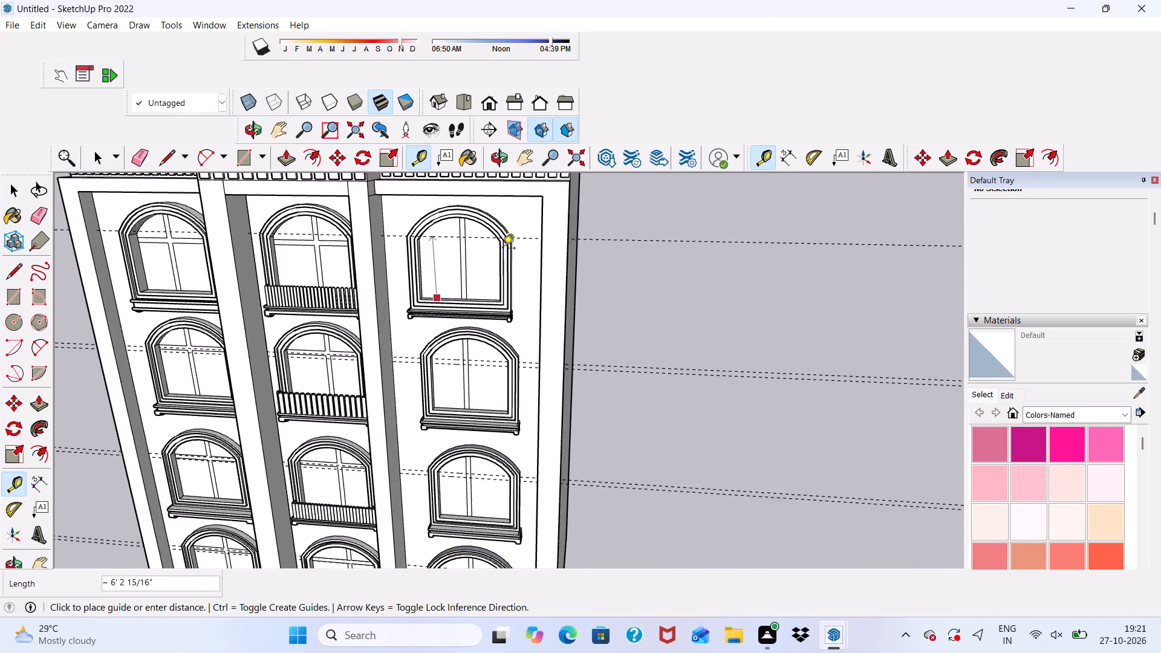
{"action": "scroll", "coordinate": [501, 252], "scroll_direction": "up", "scroll_amount": 8}
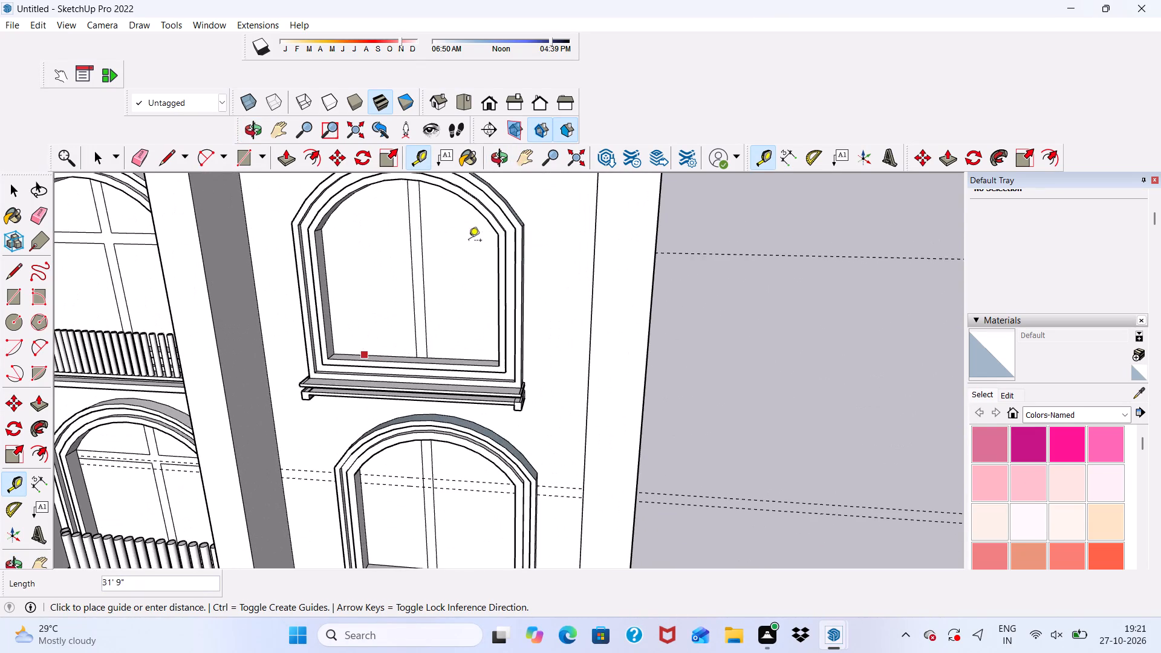
{"action": "scroll", "coordinate": [461, 238], "scroll_direction": "up", "scroll_amount": 5}
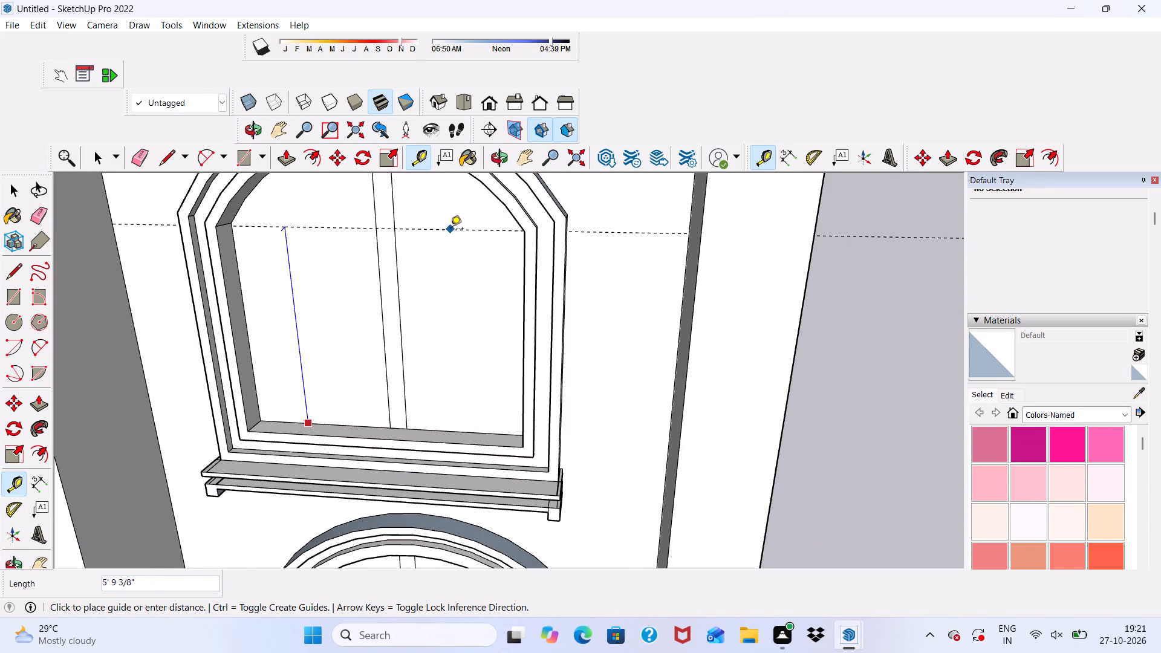
{"action": "left_click", "coordinate": [450, 233]}
Add a second horizontal guide 6" below the first one in the right column's top window.
{"action": "scroll", "coordinate": [448, 238], "scroll_direction": "up", "scroll_amount": 4}
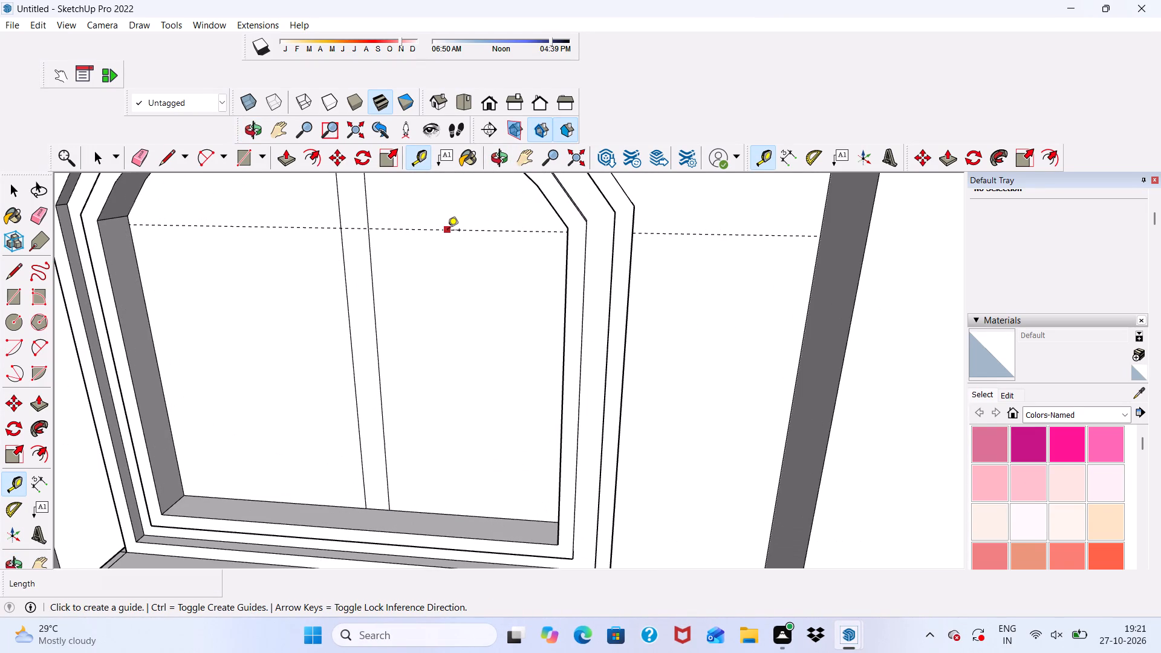
{"action": "left_click", "coordinate": [447, 231]}
{"action": "key", "text": "6"}
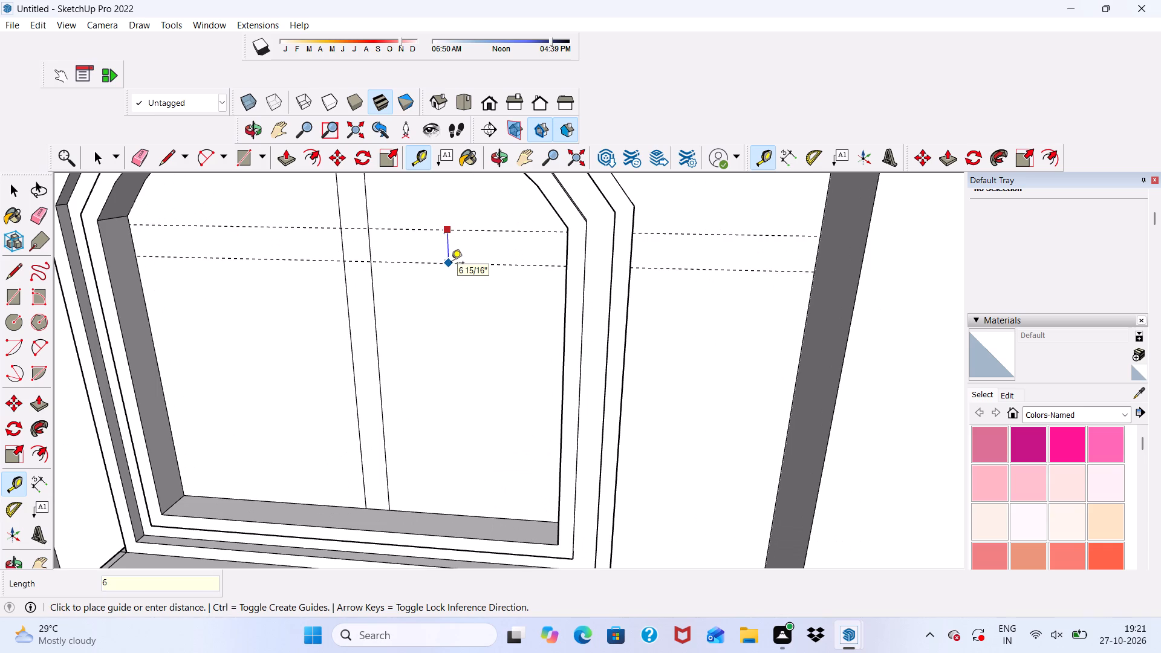
{"action": "key", "text": "shift+quotedbl"}
{"action": "key", "text": "Return"}
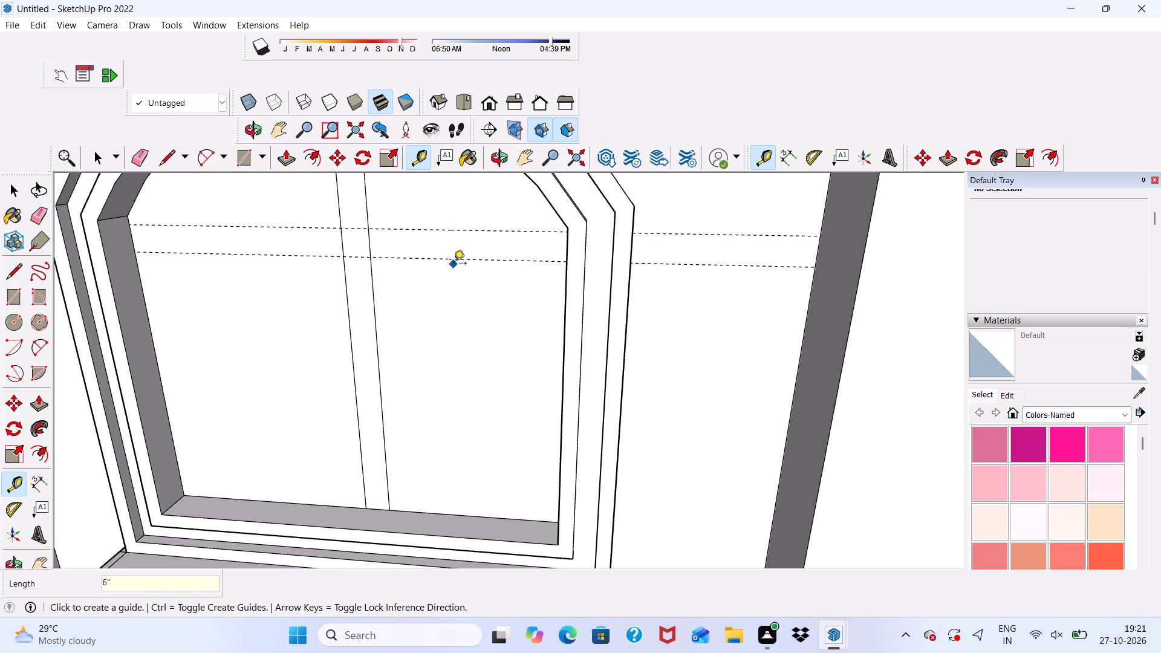
Draw two horizontal bar lines, each 8' 11/16" long, along the guides across the right column's top window opening.
{"action": "left_click", "coordinate": [163, 159]}
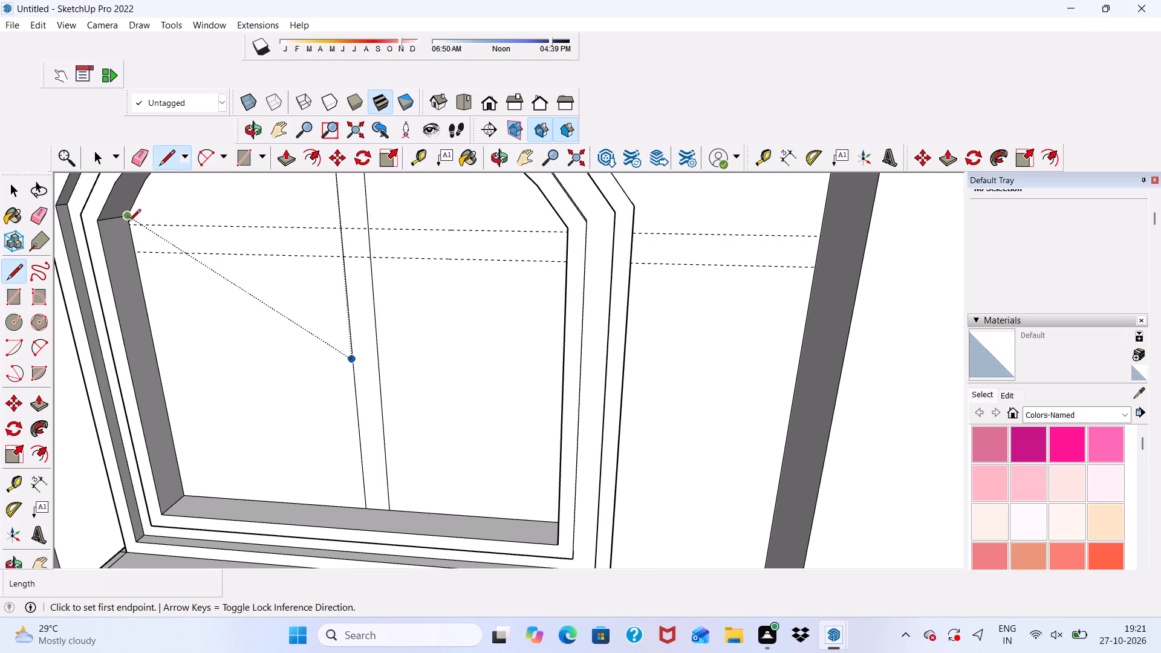
{"action": "scroll", "coordinate": [132, 231], "scroll_direction": "up", "scroll_amount": 7}
{"action": "left_click", "coordinate": [128, 219]}
{"action": "scroll", "coordinate": [128, 219], "scroll_direction": "down", "scroll_amount": 4}
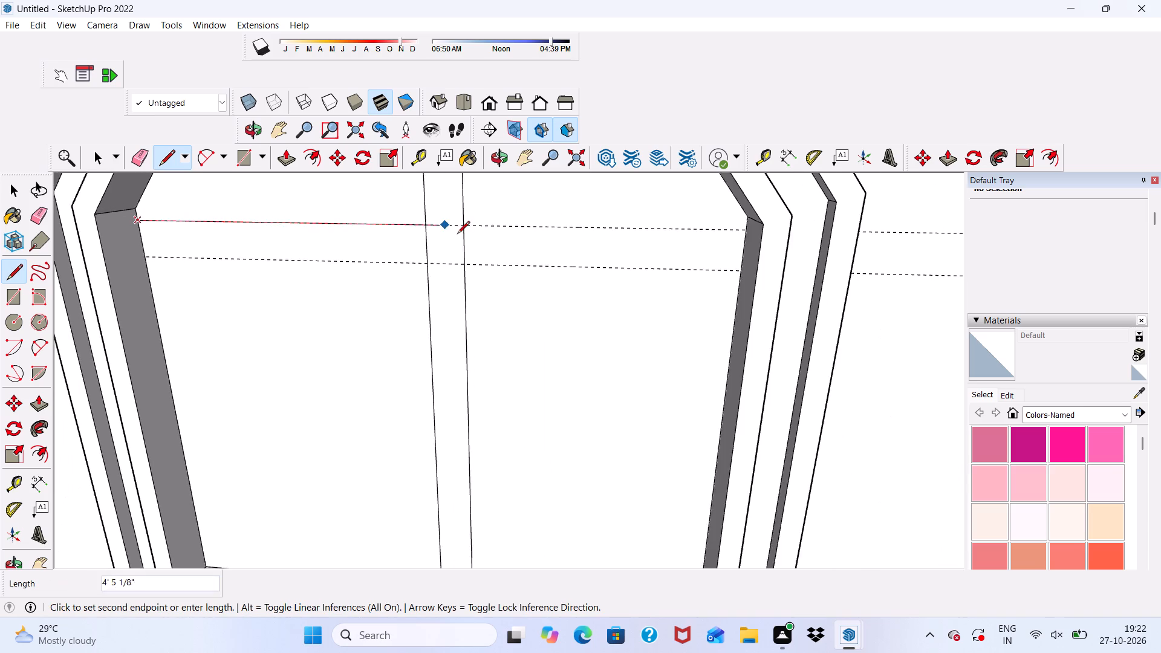
{"action": "scroll", "coordinate": [479, 246], "scroll_direction": "down", "scroll_amount": 4}
{"action": "scroll", "coordinate": [672, 236], "scroll_direction": "up", "scroll_amount": 9}
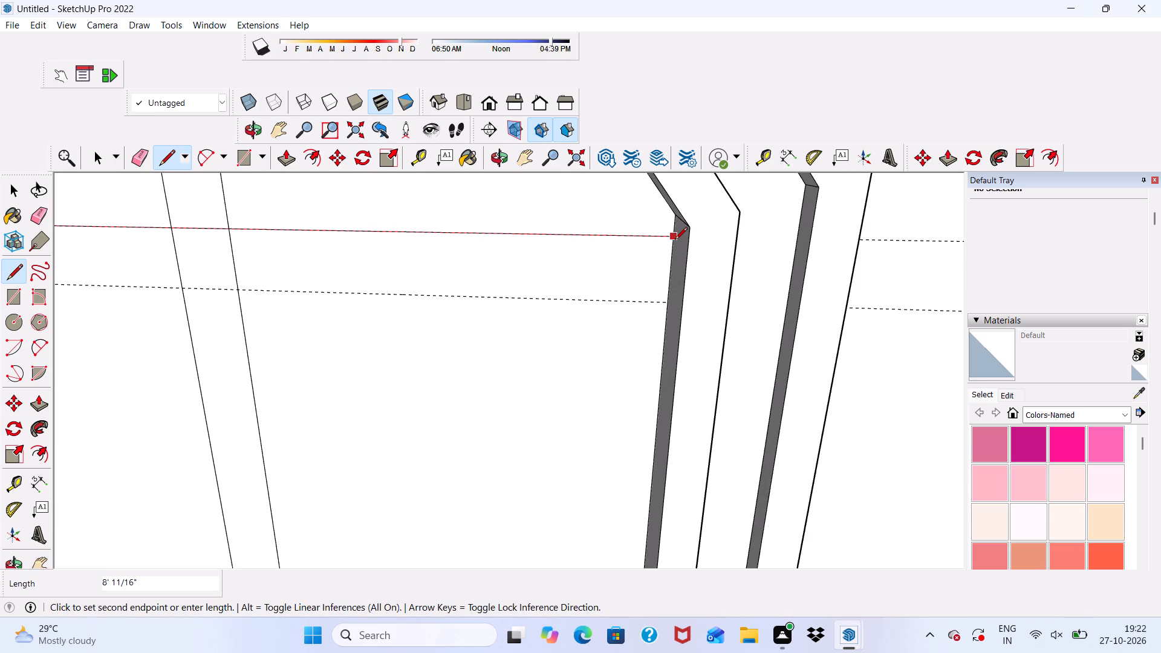
{"action": "left_click", "coordinate": [675, 241]}
{"action": "left_click", "coordinate": [664, 304]}
{"action": "scroll", "coordinate": [549, 372], "scroll_direction": "down", "scroll_amount": 2}
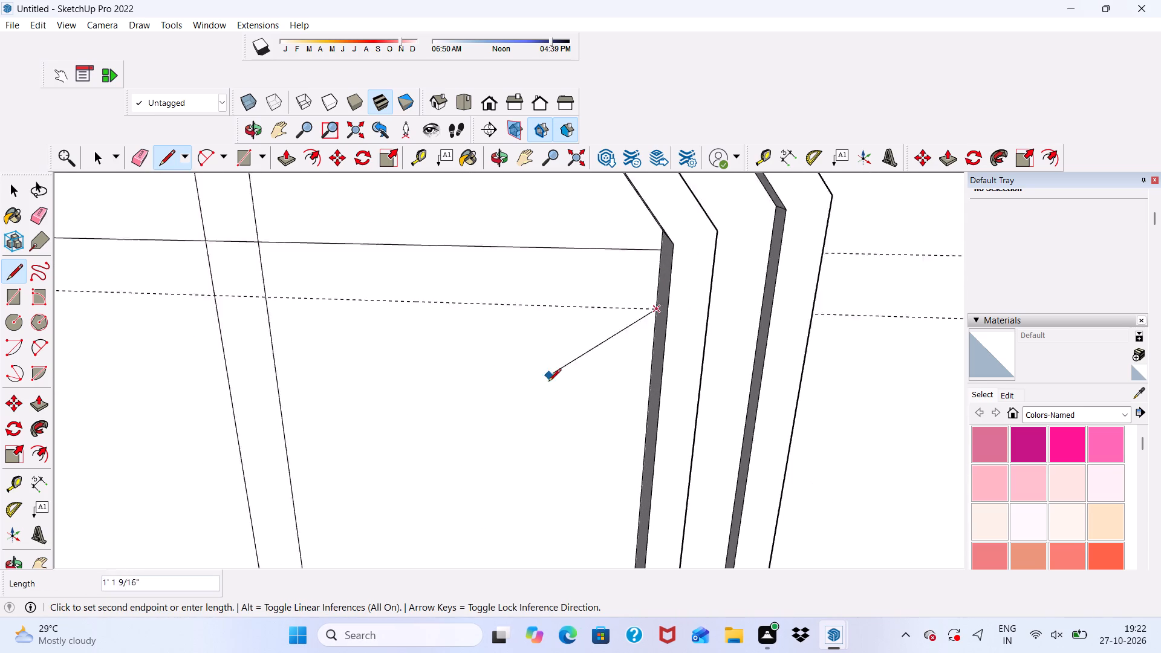
{"action": "scroll", "coordinate": [548, 382], "scroll_direction": "down", "scroll_amount": 11}
{"action": "scroll", "coordinate": [415, 331], "scroll_direction": "up", "scroll_amount": 6}
{"action": "scroll", "coordinate": [303, 322], "scroll_direction": "up", "scroll_amount": 1}
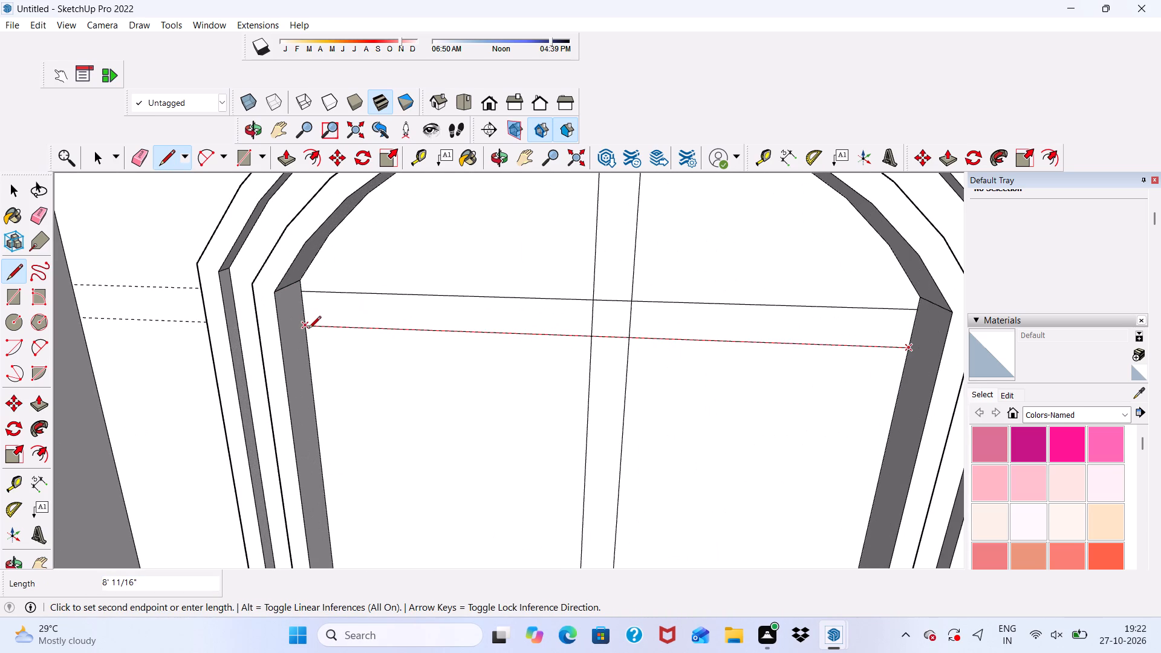
{"action": "left_click", "coordinate": [308, 330]}
Draw two horizontal bar lines along the guides between the inner frame edges of the right column's second window from the top.
{"action": "scroll", "coordinate": [295, 235], "scroll_direction": "down", "scroll_amount": 6}
{"action": "scroll", "coordinate": [409, 331], "scroll_direction": "down", "scroll_amount": 12}
{"action": "scroll", "coordinate": [426, 481], "scroll_direction": "up", "scroll_amount": 5}
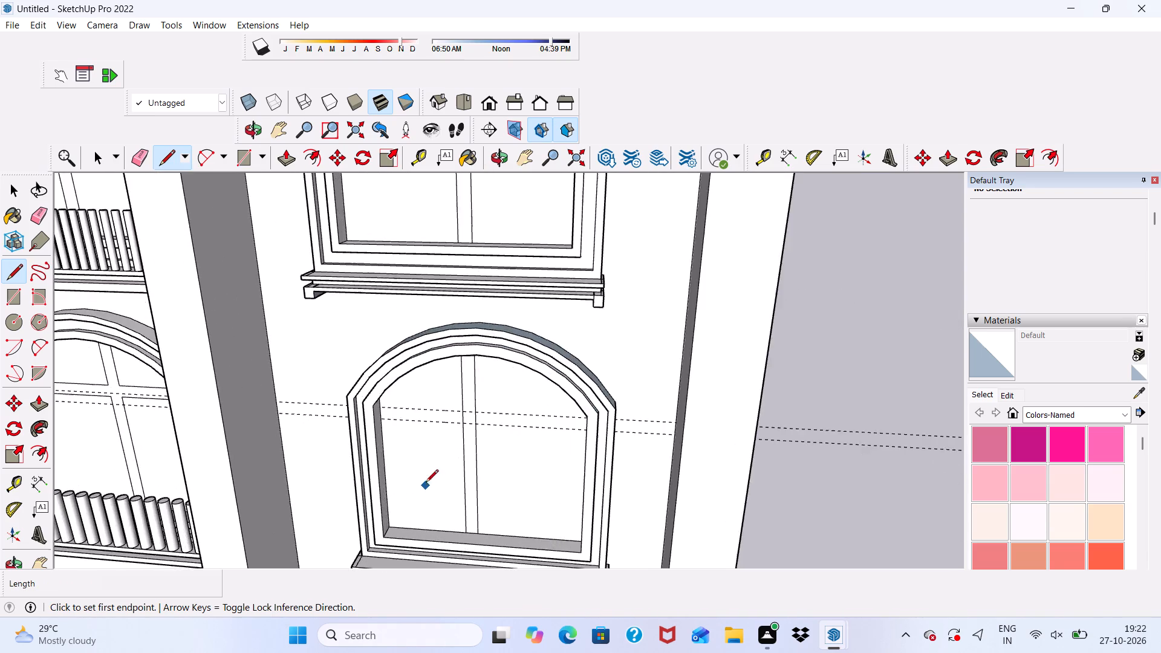
{"action": "scroll", "coordinate": [426, 483], "scroll_direction": "up", "scroll_amount": 12}
{"action": "scroll", "coordinate": [321, 375], "scroll_direction": "up", "scroll_amount": 1}
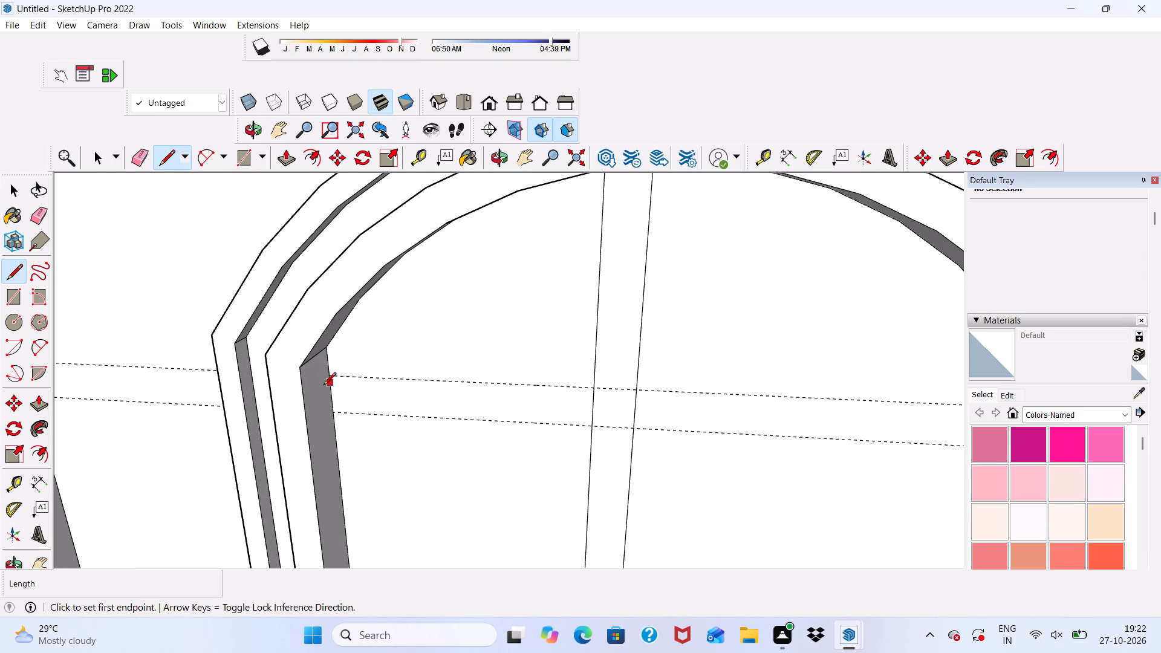
{"action": "left_click", "coordinate": [331, 379]}
{"action": "scroll", "coordinate": [443, 397], "scroll_direction": "down", "scroll_amount": 5}
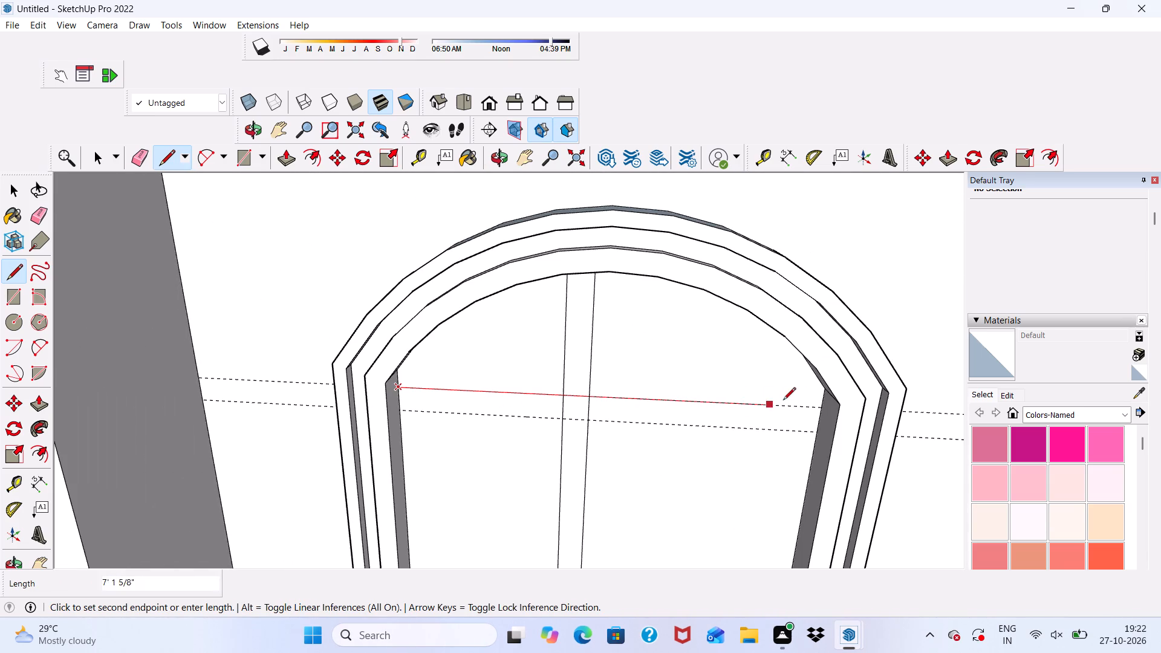
{"action": "left_click", "coordinate": [822, 406]}
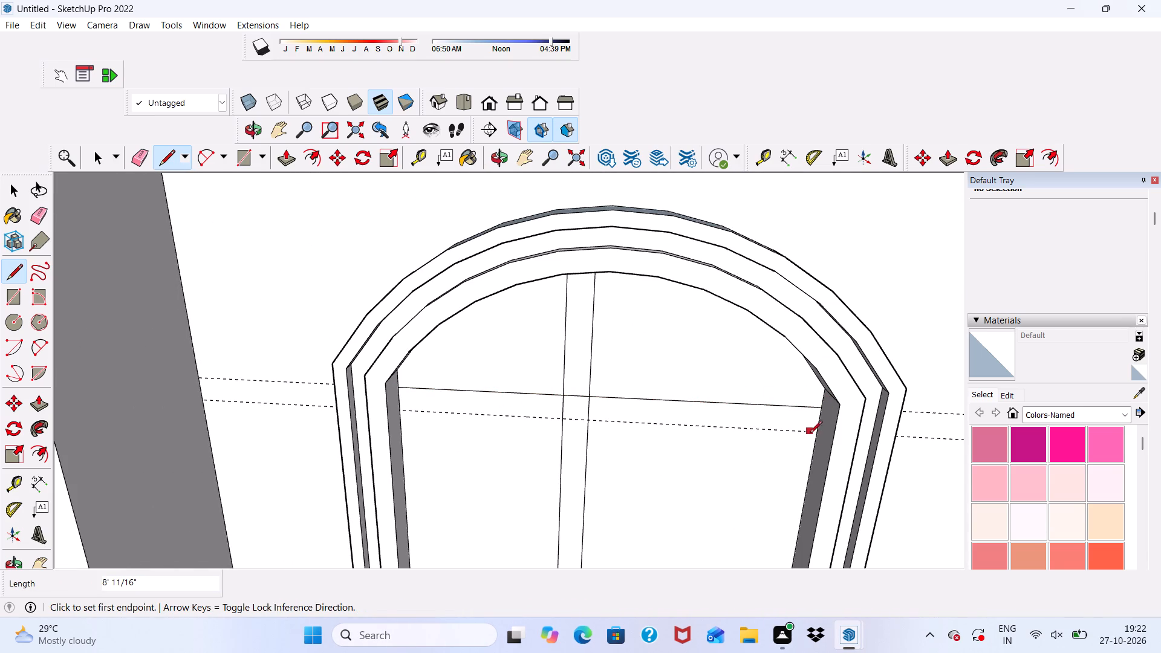
{"action": "left_click", "coordinate": [815, 433]}
{"action": "scroll", "coordinate": [411, 417], "scroll_direction": "up", "scroll_amount": 4}
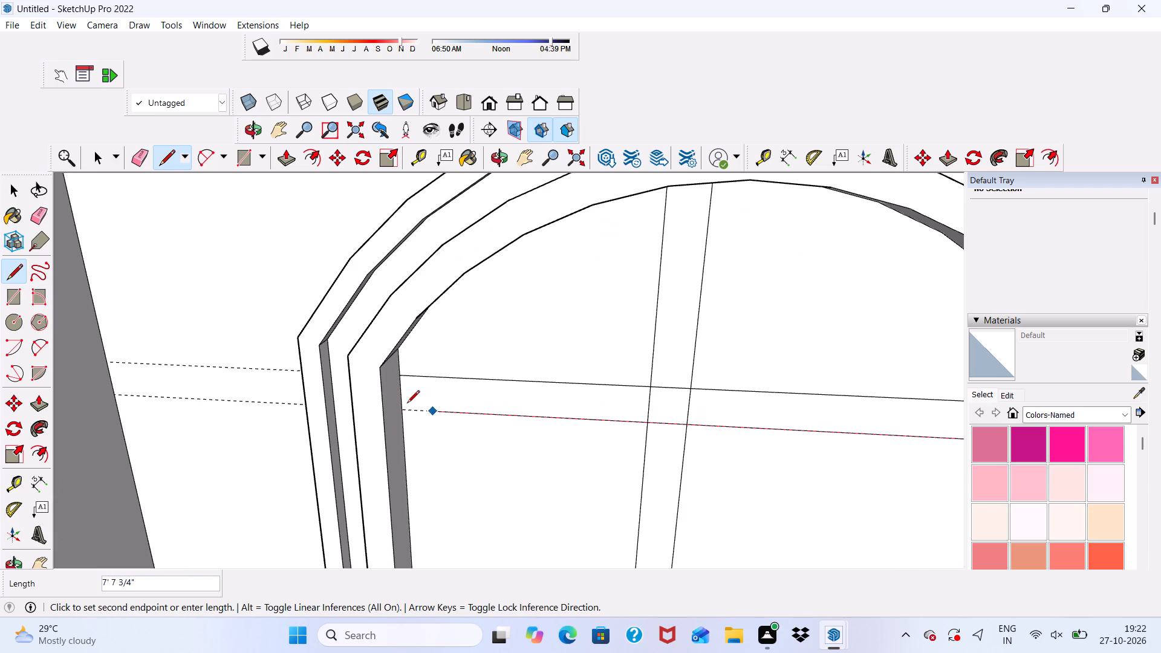
{"action": "left_click", "coordinate": [408, 413]}
Draw two 8' 11/16" horizontal bar lines along the guides across the right column's third window from the top.
{"action": "scroll", "coordinate": [331, 362], "scroll_direction": "down", "scroll_amount": 15}
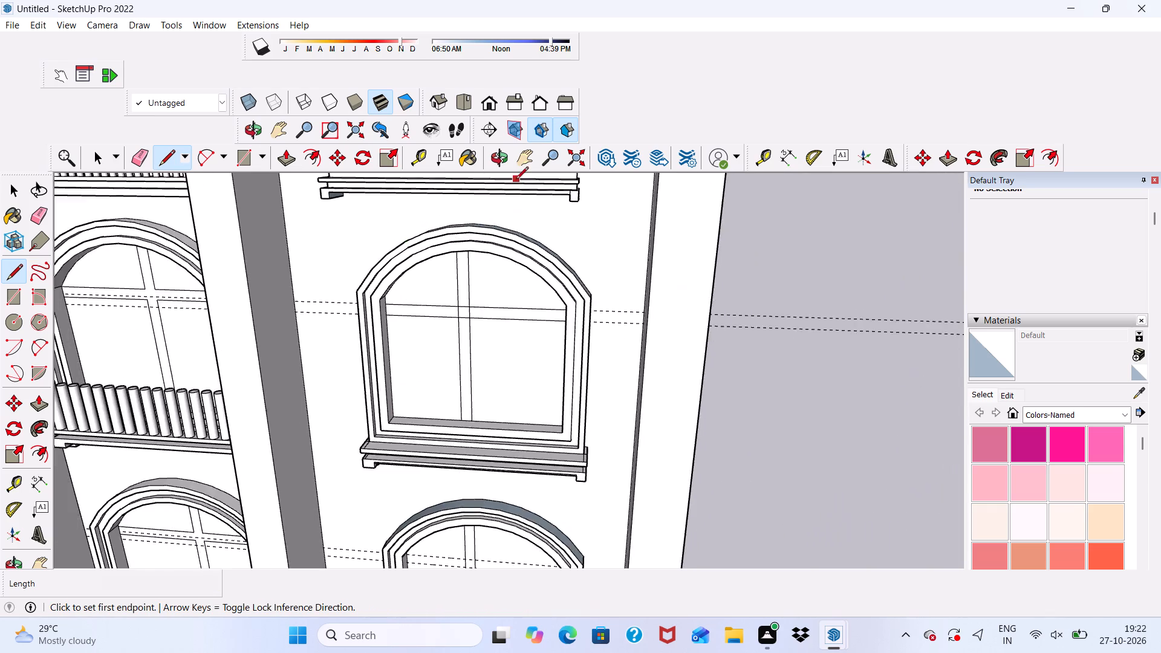
{"action": "scroll", "coordinate": [516, 180], "scroll_direction": "down", "scroll_amount": 4}
{"action": "scroll", "coordinate": [530, 487], "scroll_direction": "up", "scroll_amount": 14}
{"action": "scroll", "coordinate": [339, 389], "scroll_direction": "up", "scroll_amount": 5}
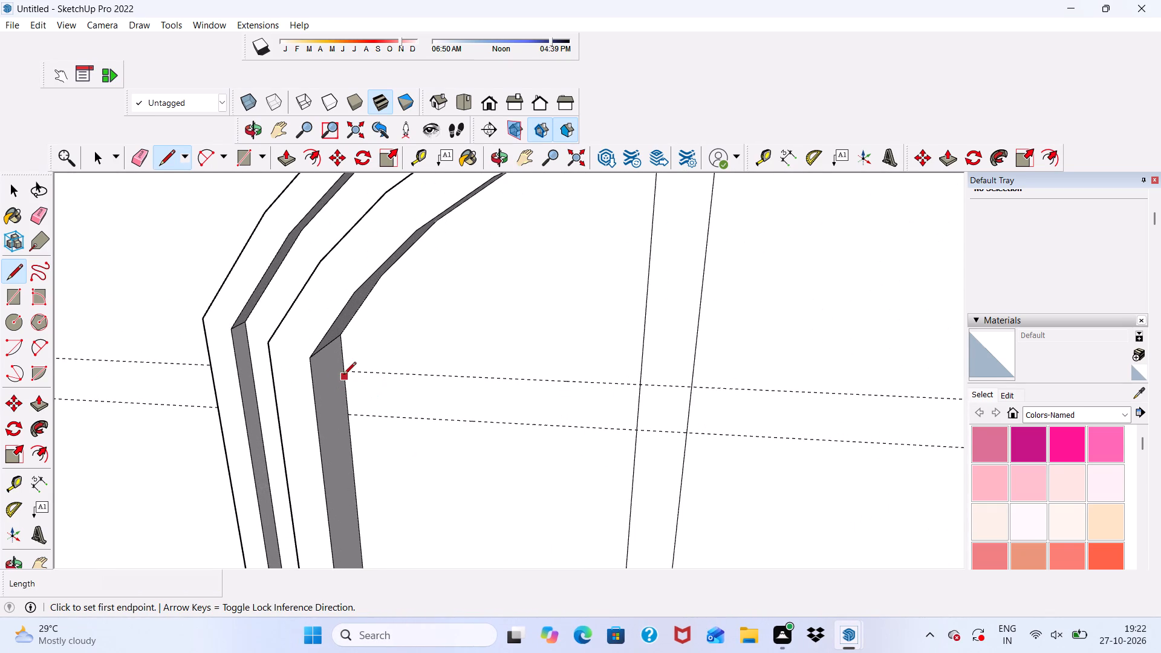
{"action": "left_click", "coordinate": [343, 375]}
{"action": "scroll", "coordinate": [510, 402], "scroll_direction": "down", "scroll_amount": 9}
{"action": "scroll", "coordinate": [825, 406], "scroll_direction": "up", "scroll_amount": 4}
{"action": "scroll", "coordinate": [769, 395], "scroll_direction": "up", "scroll_amount": 4}
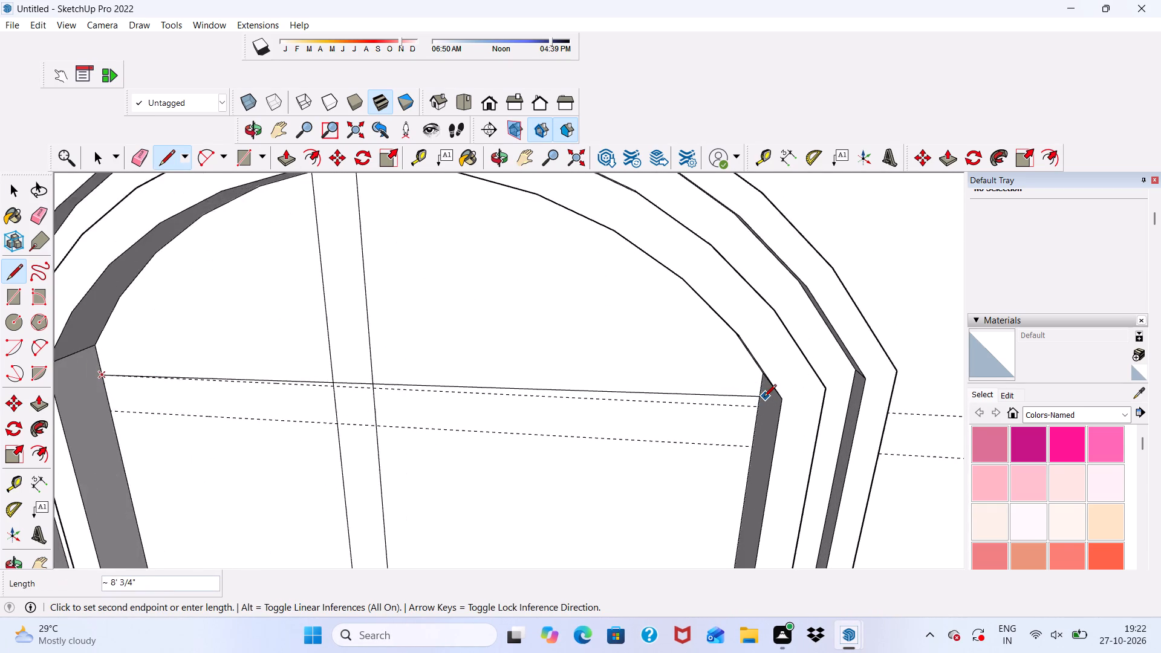
{"action": "scroll", "coordinate": [764, 398], "scroll_direction": "up", "scroll_amount": 1}
{"action": "left_click", "coordinate": [758, 409]}
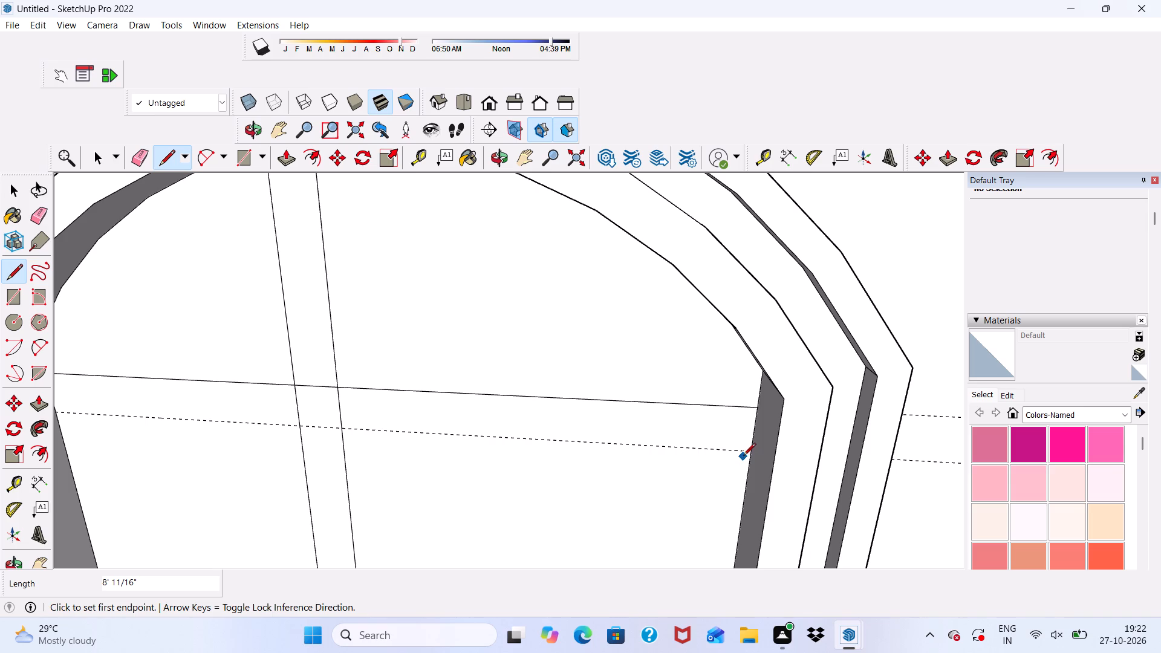
{"action": "left_click", "coordinate": [748, 454]}
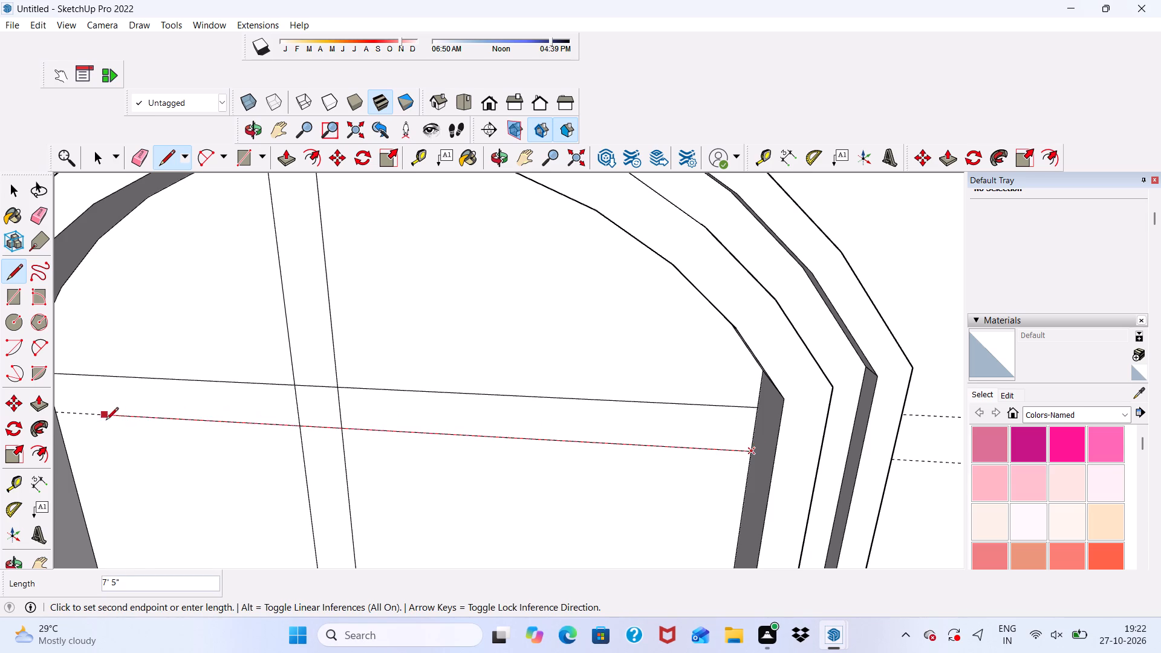
{"action": "scroll", "coordinate": [155, 421], "scroll_direction": "down", "scroll_amount": 8}
{"action": "scroll", "coordinate": [227, 437], "scroll_direction": "up", "scroll_amount": 2}
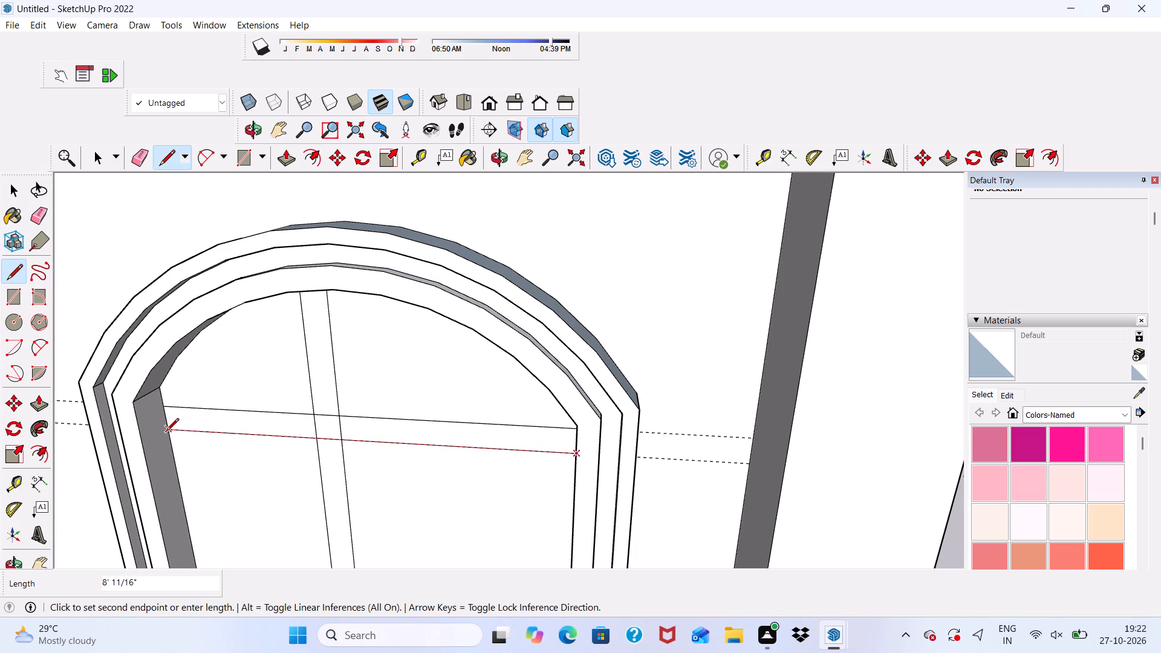
{"action": "left_click", "coordinate": [166, 432]}
Draw two 8' 11/16" horizontal bar lines along the guides across the right column's lowest arched window.
{"action": "scroll", "coordinate": [233, 347], "scroll_direction": "down", "scroll_amount": 12}
{"action": "scroll", "coordinate": [364, 461], "scroll_direction": "up", "scroll_amount": 1}
{"action": "scroll", "coordinate": [362, 276], "scroll_direction": "down", "scroll_amount": 6}
{"action": "scroll", "coordinate": [339, 330], "scroll_direction": "down", "scroll_amount": 5}
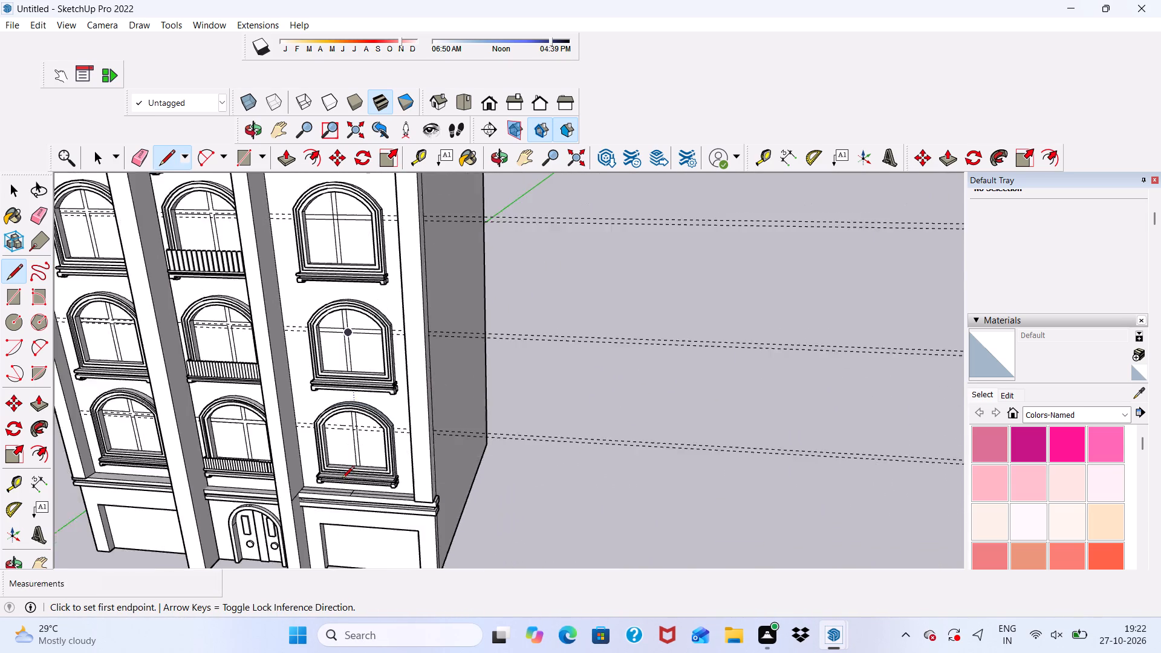
{"action": "scroll", "coordinate": [342, 479], "scroll_direction": "up", "scroll_amount": 20}
{"action": "scroll", "coordinate": [342, 479], "scroll_direction": "up", "scroll_amount": 6}
{"action": "scroll", "coordinate": [272, 324], "scroll_direction": "up", "scroll_amount": 1}
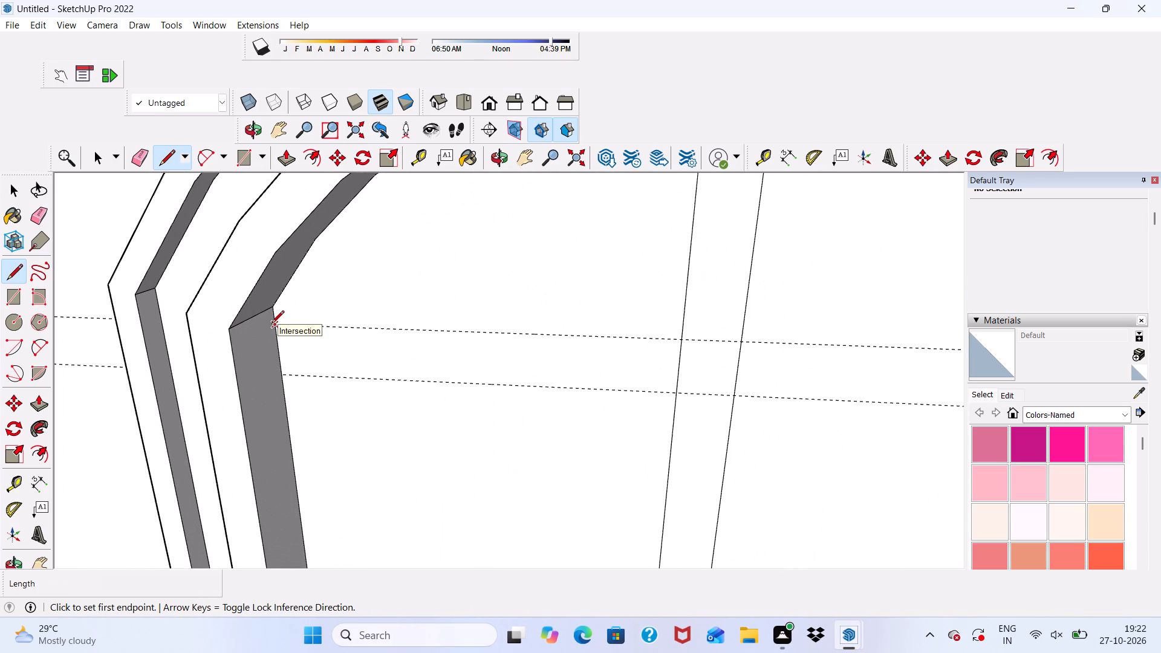
{"action": "left_click", "coordinate": [276, 324]}
{"action": "scroll", "coordinate": [278, 324], "scroll_direction": "down", "scroll_amount": 4}
{"action": "scroll", "coordinate": [461, 322], "scroll_direction": "down", "scroll_amount": 5}
{"action": "scroll", "coordinate": [685, 343], "scroll_direction": "up", "scroll_amount": 4}
{"action": "left_click", "coordinate": [772, 340]}
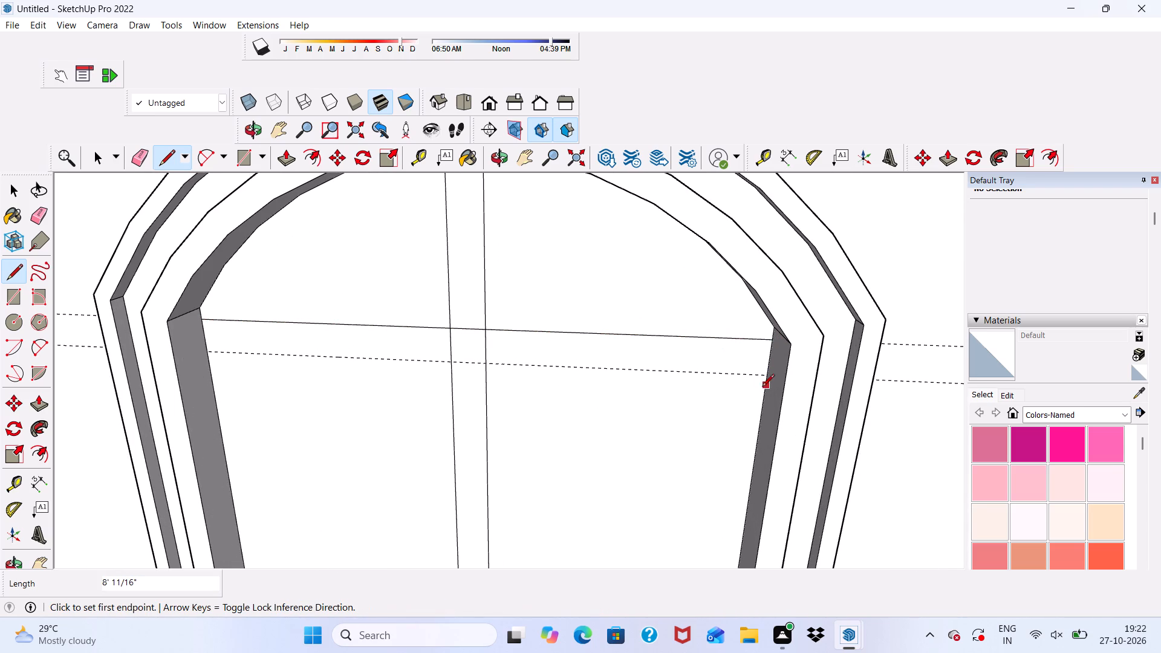
{"action": "left_click", "coordinate": [764, 375]}
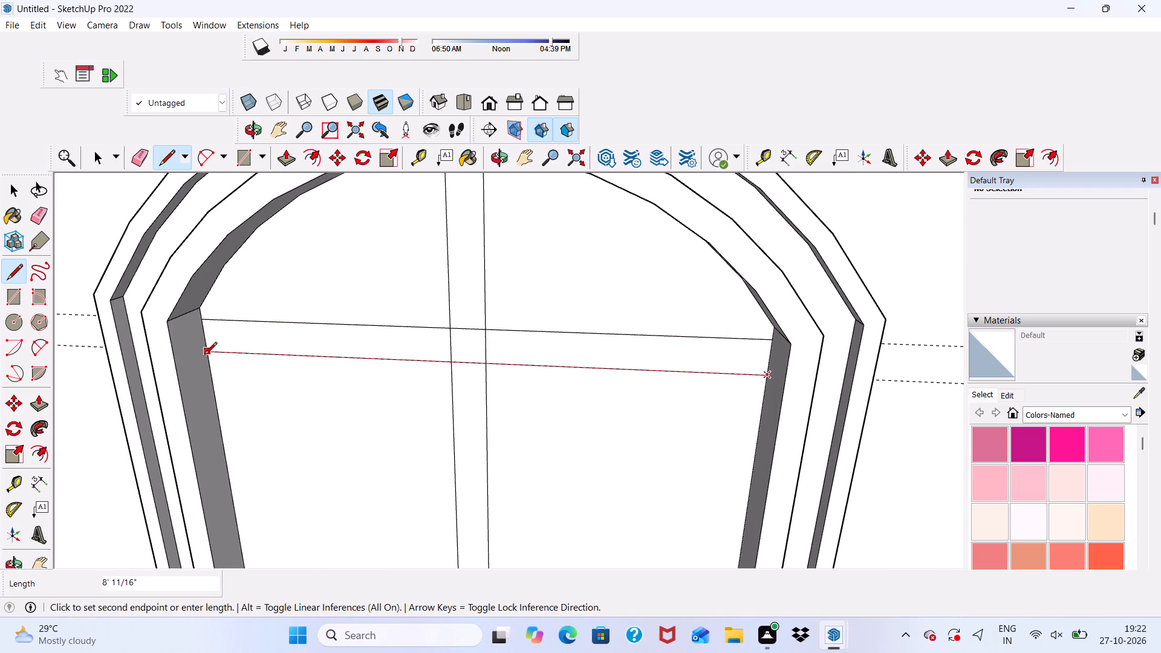
{"action": "left_click", "coordinate": [205, 353]}
Erase the two horizontal guides running across the facade's lowest row of arched windows.
{"action": "scroll", "coordinate": [205, 353], "scroll_direction": "down", "scroll_amount": 16}
{"action": "scroll", "coordinate": [589, 324], "scroll_direction": "down", "scroll_amount": 4}
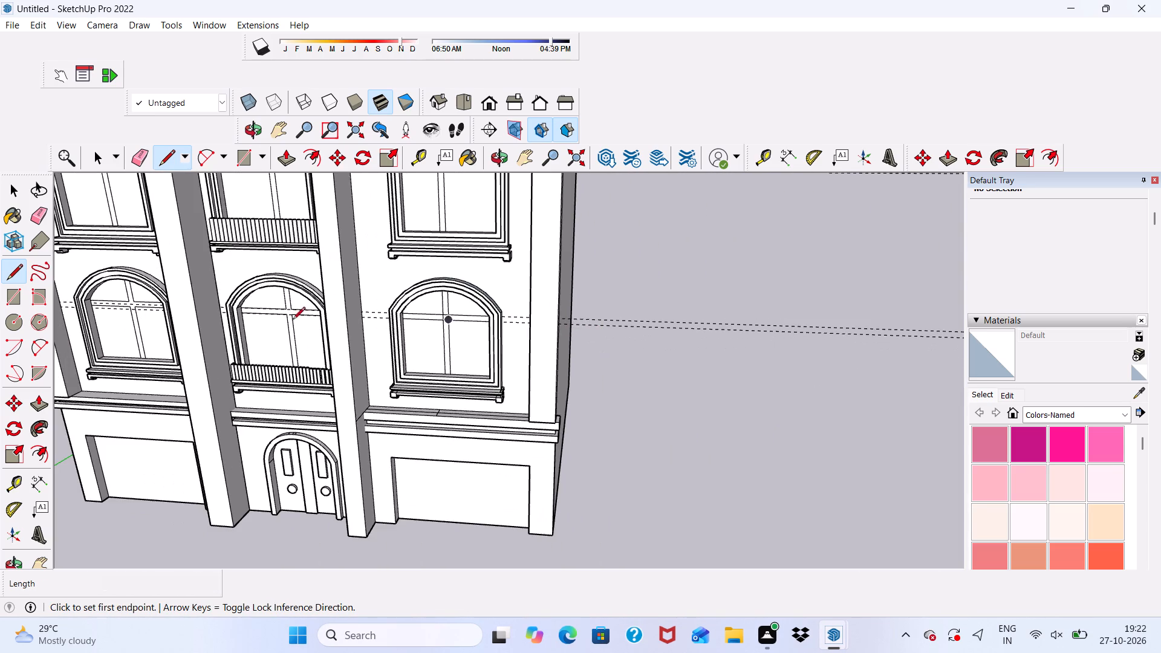
{"action": "left_click", "coordinate": [138, 153]}
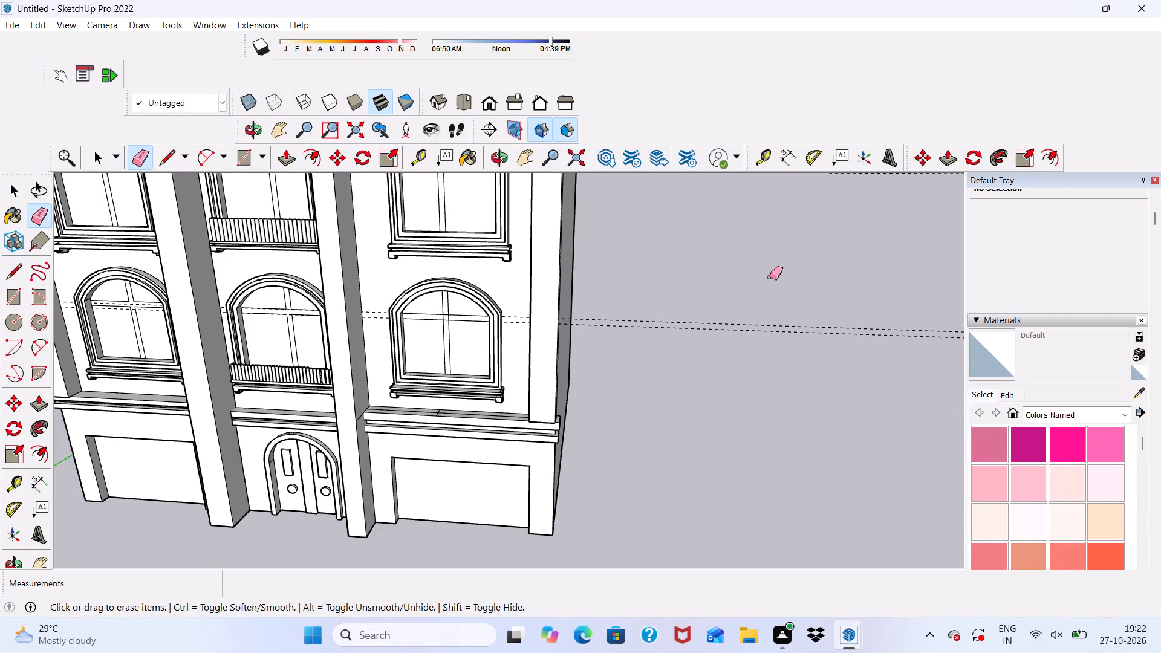
{"action": "left_click_drag", "start_coordinate": [770, 277], "coordinate": [783, 319]}
{"action": "left_click", "coordinate": [783, 319]}
{"action": "left_click_drag", "start_coordinate": [725, 302], "coordinate": [721, 331]}
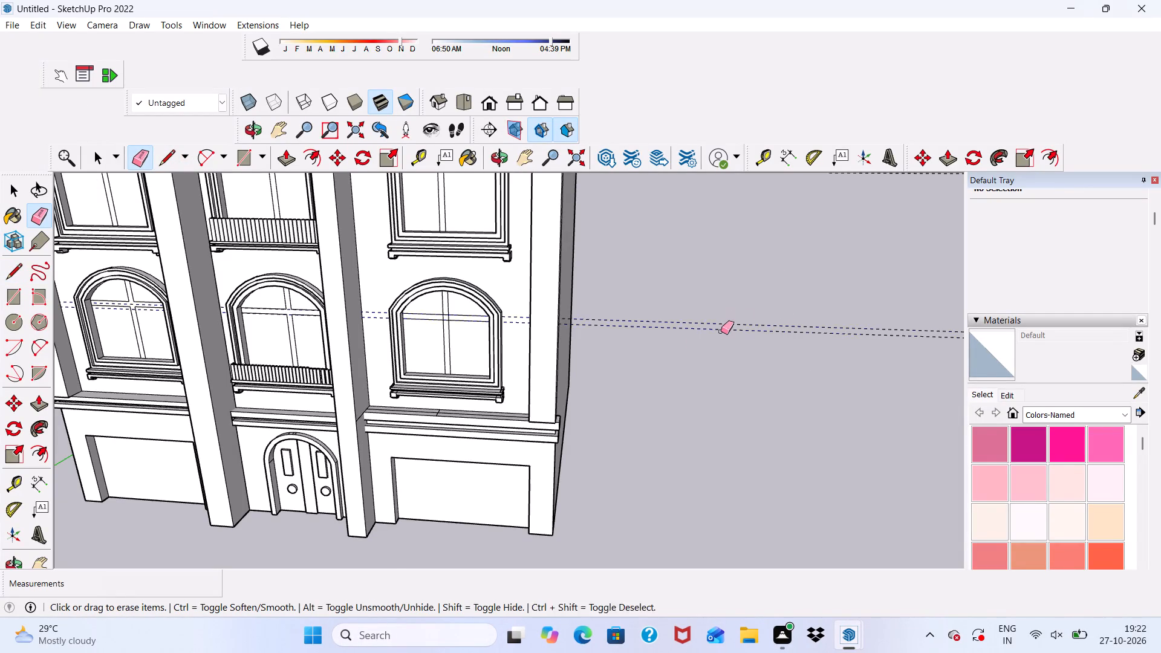
{"action": "left_click_drag", "start_coordinate": [721, 331], "coordinate": [718, 335]}
Erase the stray edge crossing the top of the ledge below the right column's lowest arched window.
{"action": "scroll", "coordinate": [404, 427], "scroll_direction": "up", "scroll_amount": 4}
{"action": "scroll", "coordinate": [426, 247], "scroll_direction": "up", "scroll_amount": 3}
{"action": "scroll", "coordinate": [468, 279], "scroll_direction": "up", "scroll_amount": 4}
{"action": "scroll", "coordinate": [438, 514], "scroll_direction": "down", "scroll_amount": 1}
{"action": "scroll", "coordinate": [431, 536], "scroll_direction": "up", "scroll_amount": 5}
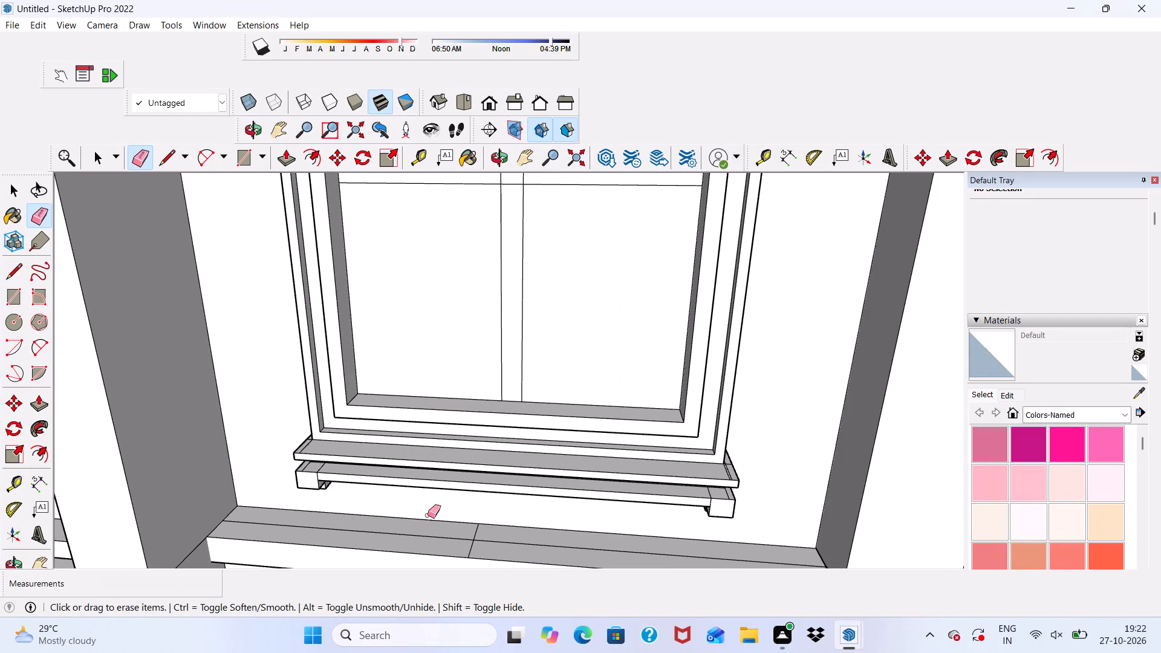
{"action": "left_click_drag", "start_coordinate": [452, 533], "coordinate": [498, 538]}
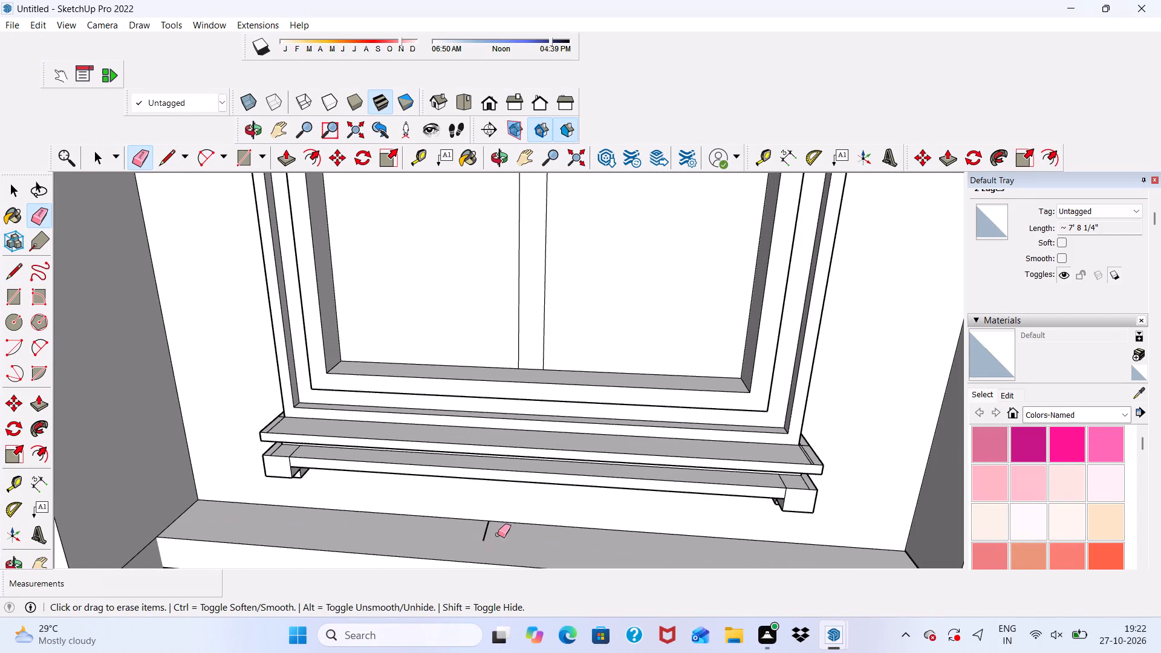
{"action": "left_click_drag", "start_coordinate": [496, 531], "coordinate": [483, 528]}
Erase the overlapping line segments where the bars cross in the right column's lowest arched window.
{"action": "scroll", "coordinate": [396, 341], "scroll_direction": "up", "scroll_amount": 3}
{"action": "scroll", "coordinate": [396, 340], "scroll_direction": "down", "scroll_amount": 10}
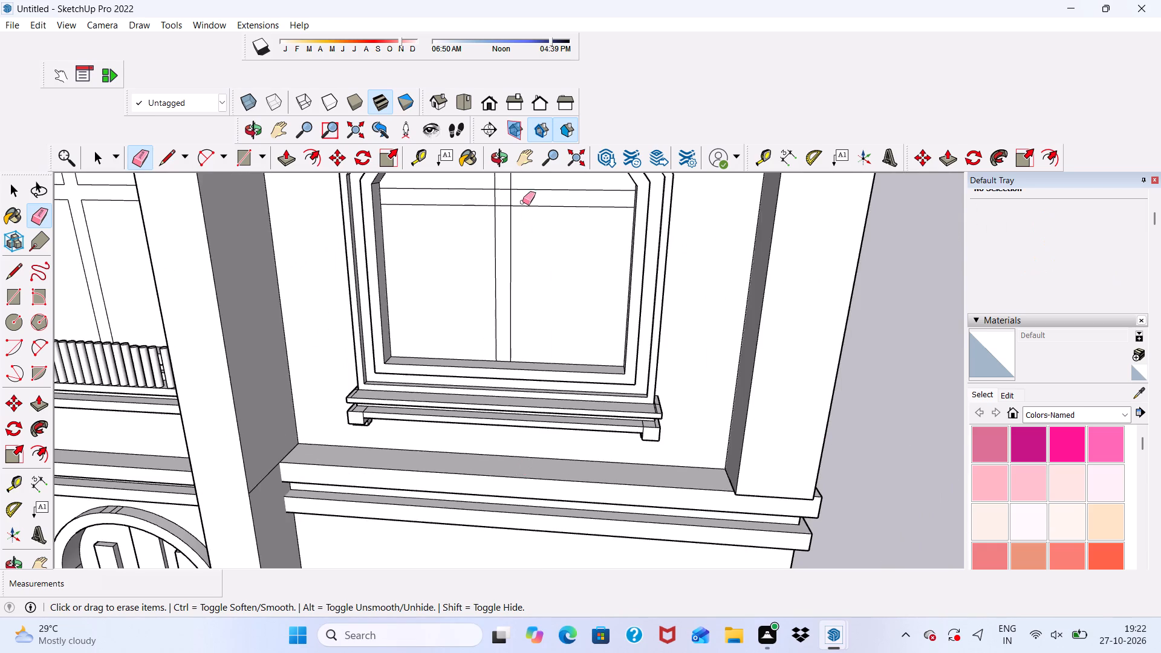
{"action": "scroll", "coordinate": [523, 196], "scroll_direction": "up", "scroll_amount": 8}
{"action": "left_click_drag", "start_coordinate": [478, 216], "coordinate": [483, 259]}
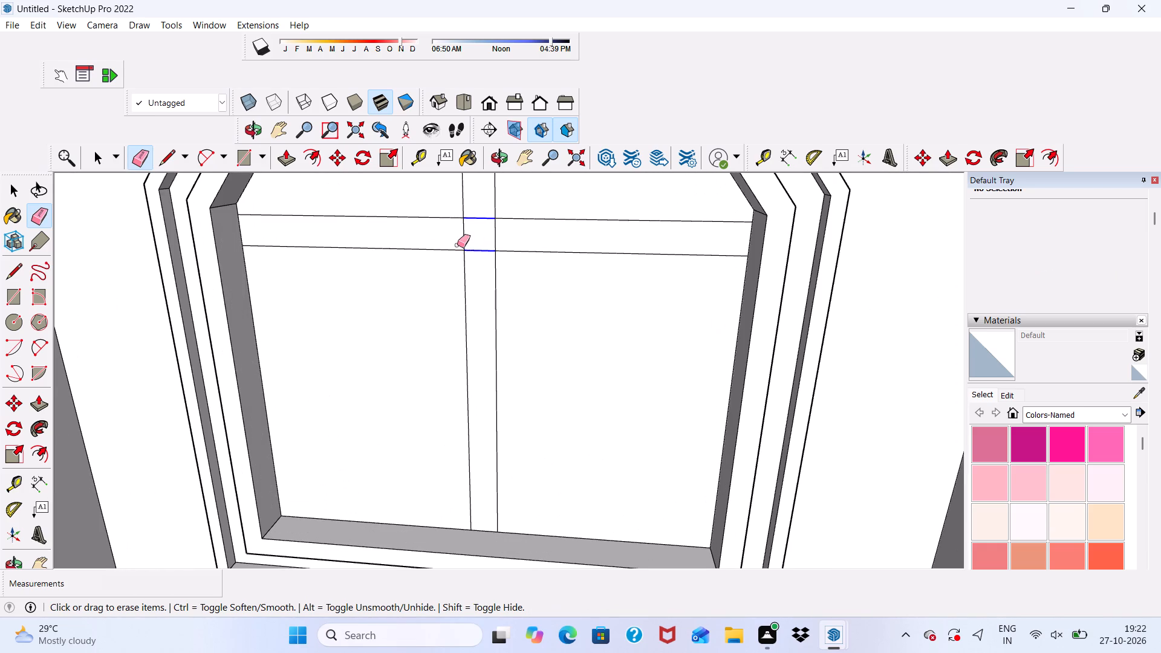
{"action": "left_click_drag", "start_coordinate": [452, 242], "coordinate": [504, 238]}
Erase the guides and the overlapping segments at the bar crossing of the right column's third window from the top.
{"action": "scroll", "coordinate": [504, 238], "scroll_direction": "down", "scroll_amount": 6}
{"action": "scroll", "coordinate": [505, 264], "scroll_direction": "up", "scroll_amount": 2}
{"action": "scroll", "coordinate": [505, 264], "scroll_direction": "down", "scroll_amount": 19}
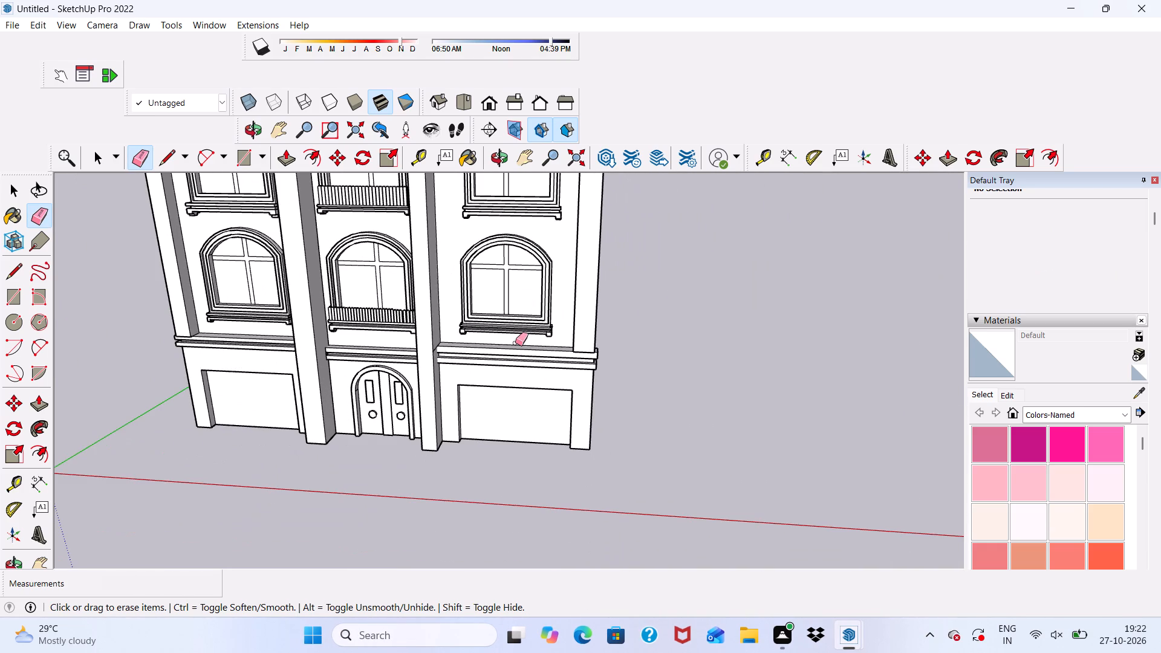
{"action": "middle_click_drag", "start_coordinate": [512, 334], "coordinate": [503, 210]}
{"action": "scroll", "coordinate": [503, 192], "scroll_direction": "up", "scroll_amount": 14}
{"action": "scroll", "coordinate": [413, 221], "scroll_direction": "up", "scroll_amount": 1}
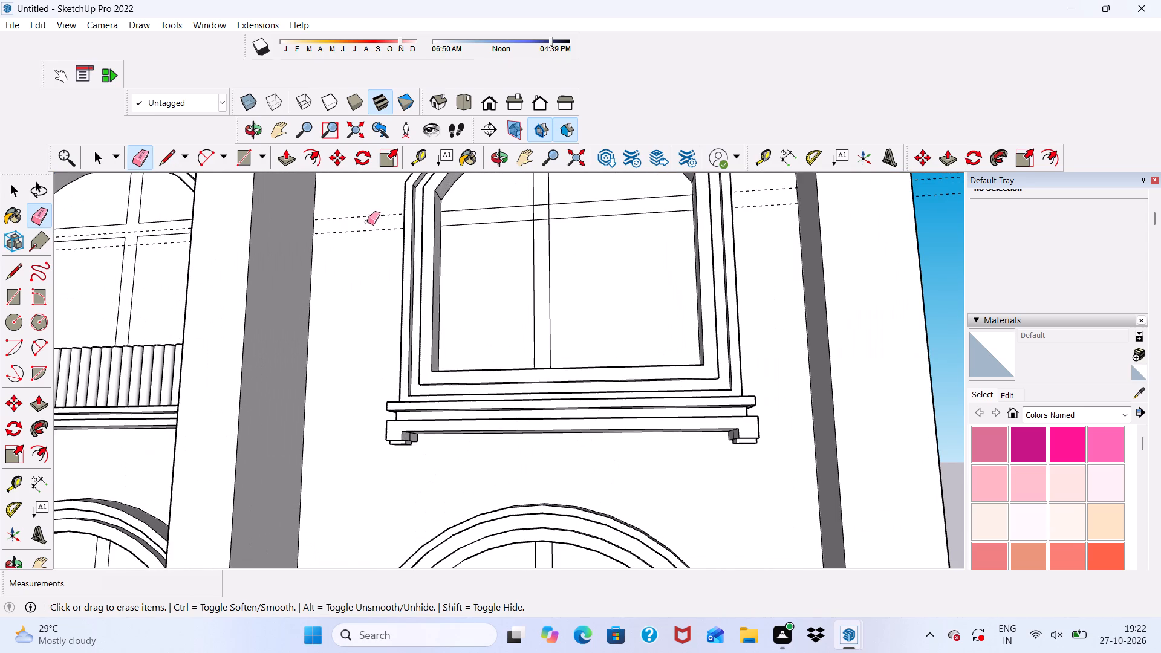
{"action": "left_click_drag", "start_coordinate": [363, 211], "coordinate": [369, 230]}
{"action": "scroll", "coordinate": [564, 216], "scroll_direction": "up", "scroll_amount": 7}
{"action": "left_click_drag", "start_coordinate": [534, 193], "coordinate": [536, 204]}
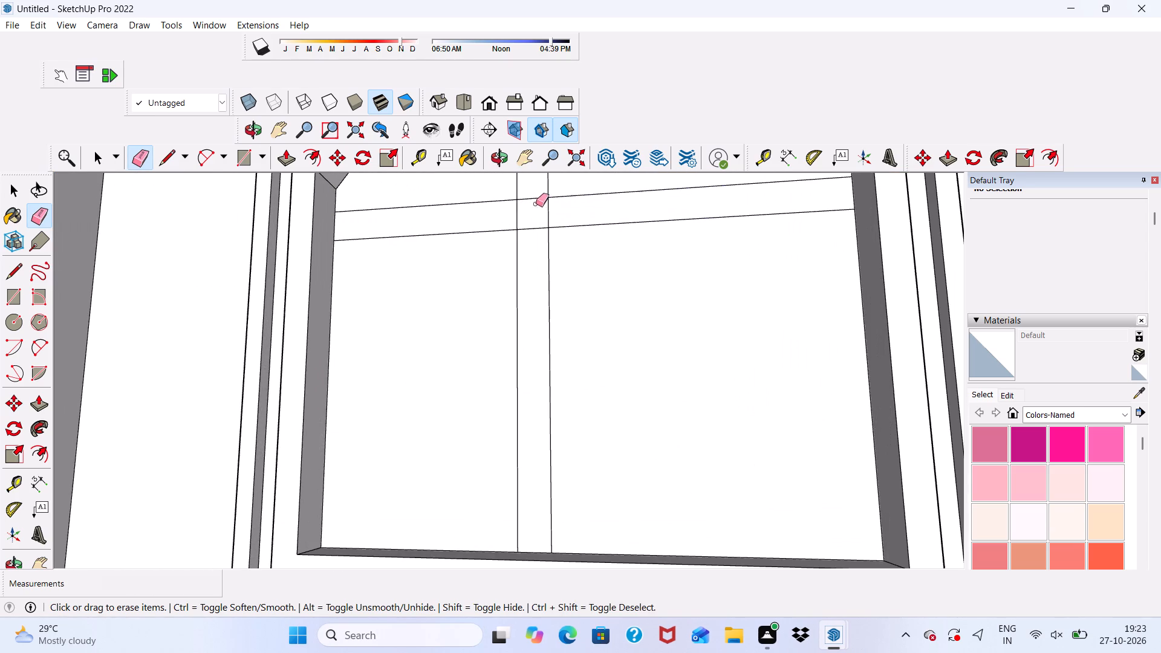
{"action": "left_click_drag", "start_coordinate": [536, 204], "coordinate": [533, 243]}
{"action": "left_click_drag", "start_coordinate": [505, 210], "coordinate": [551, 215]}
Erase the guides and the overlapping segments at the bar crossing of the right column's second window from the top.
{"action": "scroll", "coordinate": [551, 226], "scroll_direction": "down", "scroll_amount": 2}
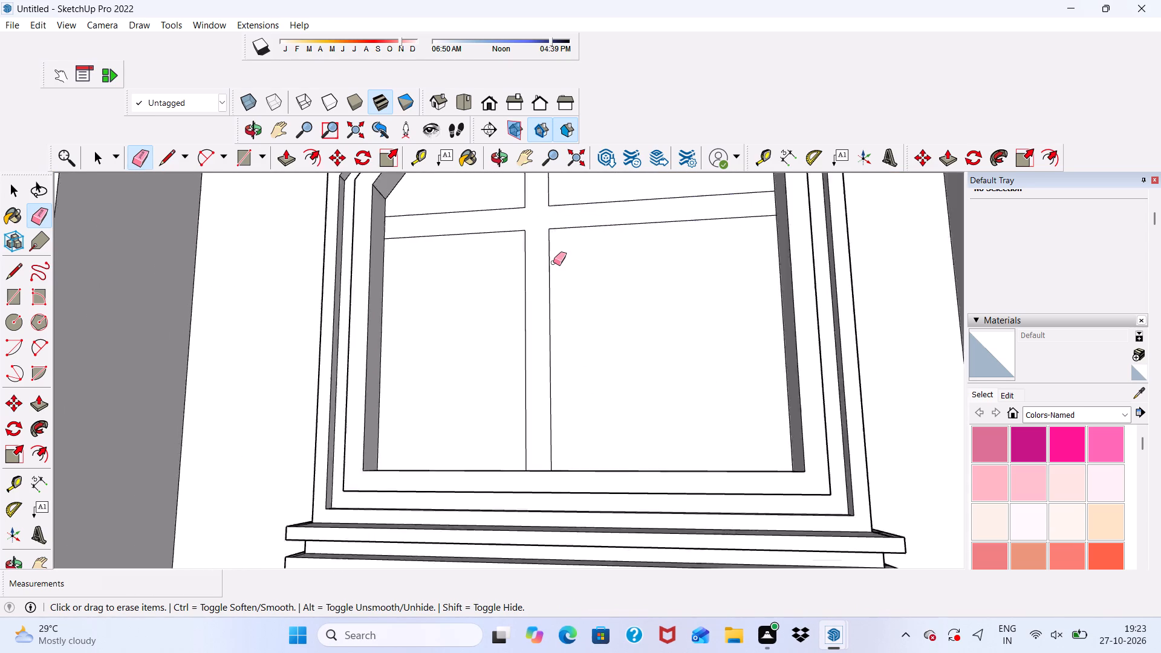
{"action": "scroll", "coordinate": [553, 262], "scroll_direction": "down", "scroll_amount": 12}
{"action": "middle_click_drag", "start_coordinate": [556, 304], "coordinate": [576, 478]}
{"action": "scroll", "coordinate": [529, 340], "scroll_direction": "down", "scroll_amount": 2}
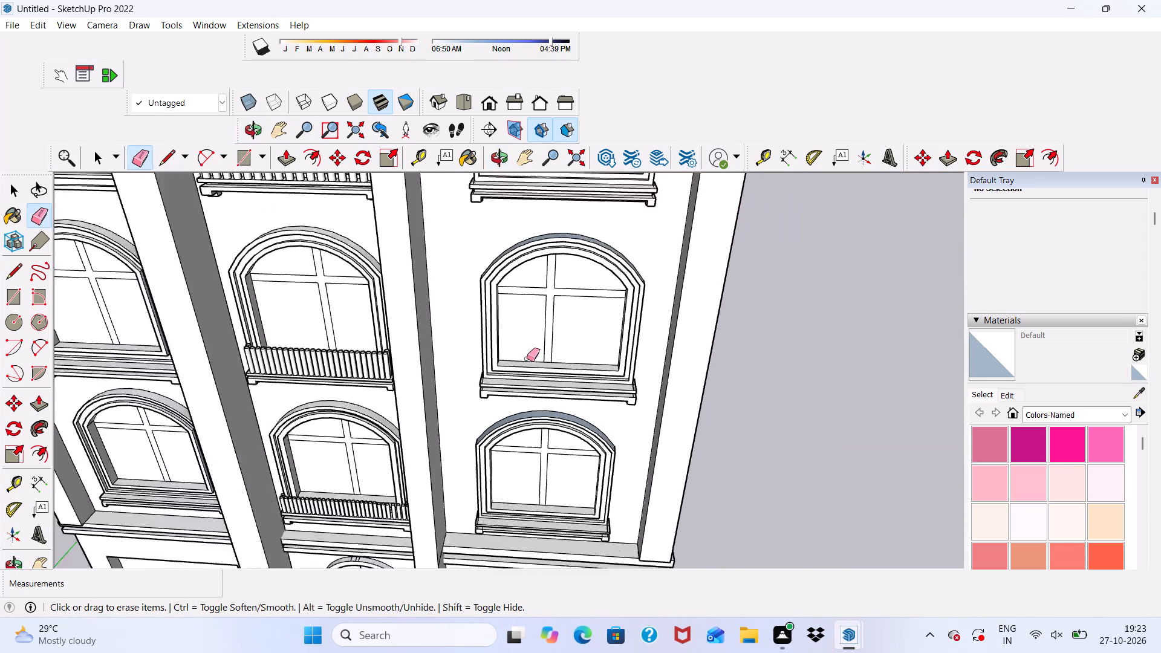
{"action": "scroll", "coordinate": [527, 359], "scroll_direction": "down", "scroll_amount": 11}
{"action": "scroll", "coordinate": [525, 250], "scroll_direction": "up", "scroll_amount": 11}
{"action": "left_click_drag", "start_coordinate": [448, 273], "coordinate": [447, 282]}
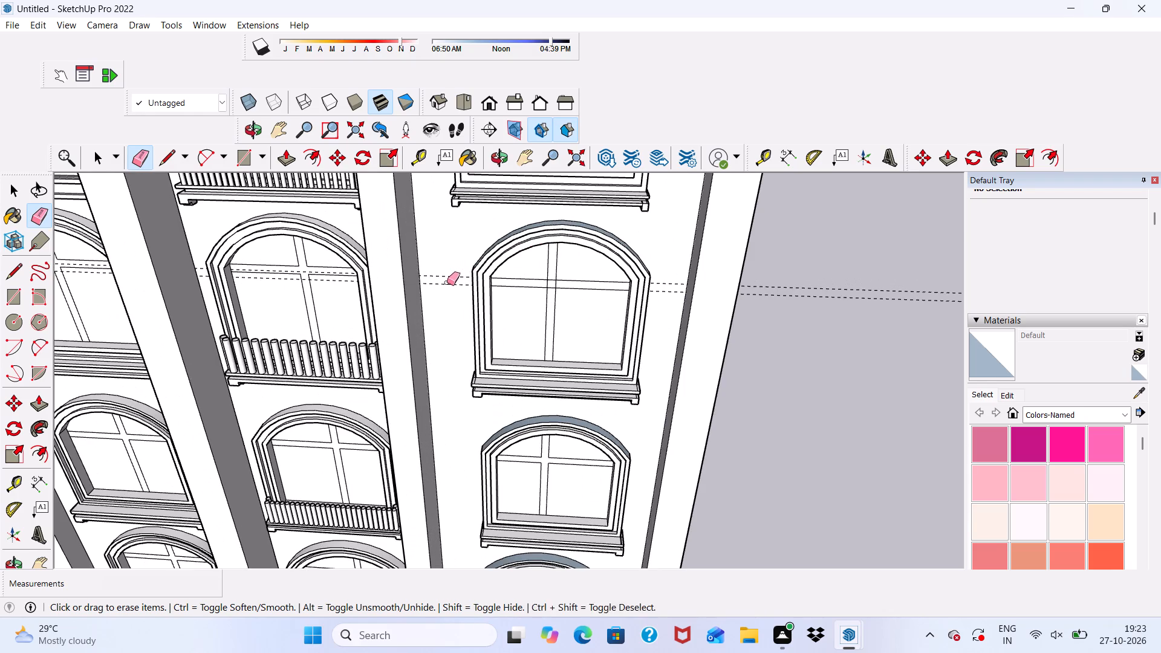
{"action": "left_click_drag", "start_coordinate": [447, 282], "coordinate": [447, 284]}
{"action": "scroll", "coordinate": [526, 280], "scroll_direction": "up", "scroll_amount": 13}
{"action": "left_click_drag", "start_coordinate": [556, 280], "coordinate": [559, 304]}
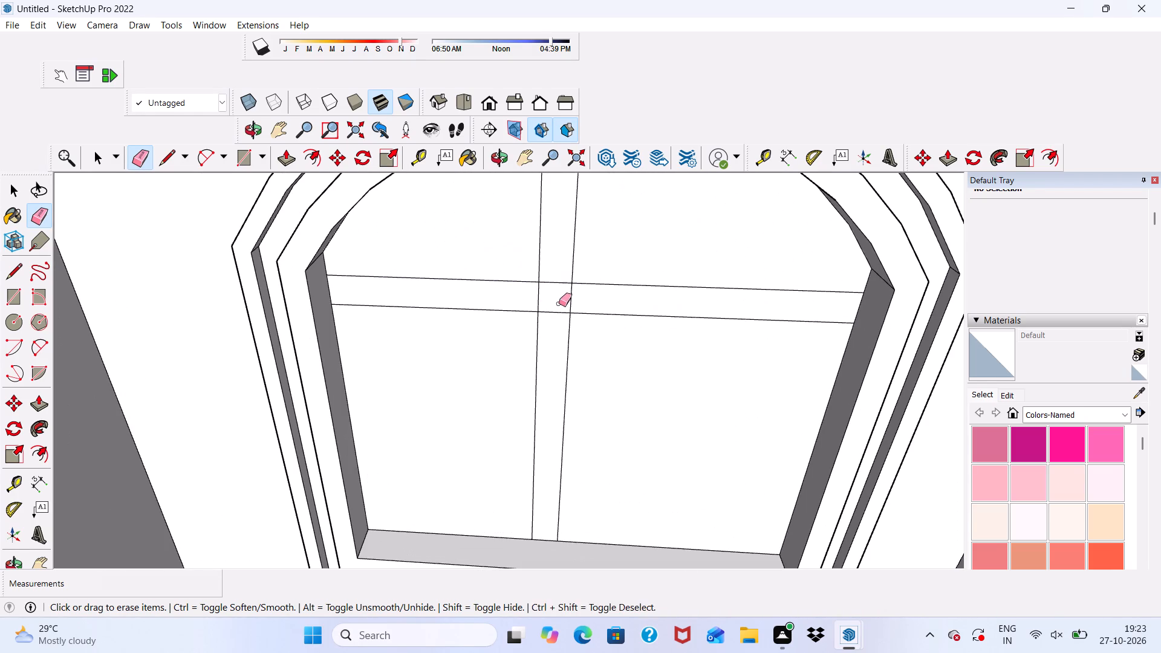
{"action": "left_click_drag", "start_coordinate": [559, 304], "coordinate": [559, 319]}
{"action": "left_click_drag", "start_coordinate": [564, 297], "coordinate": [586, 294]}
{"action": "left_click_drag", "start_coordinate": [525, 301], "coordinate": [542, 293]}
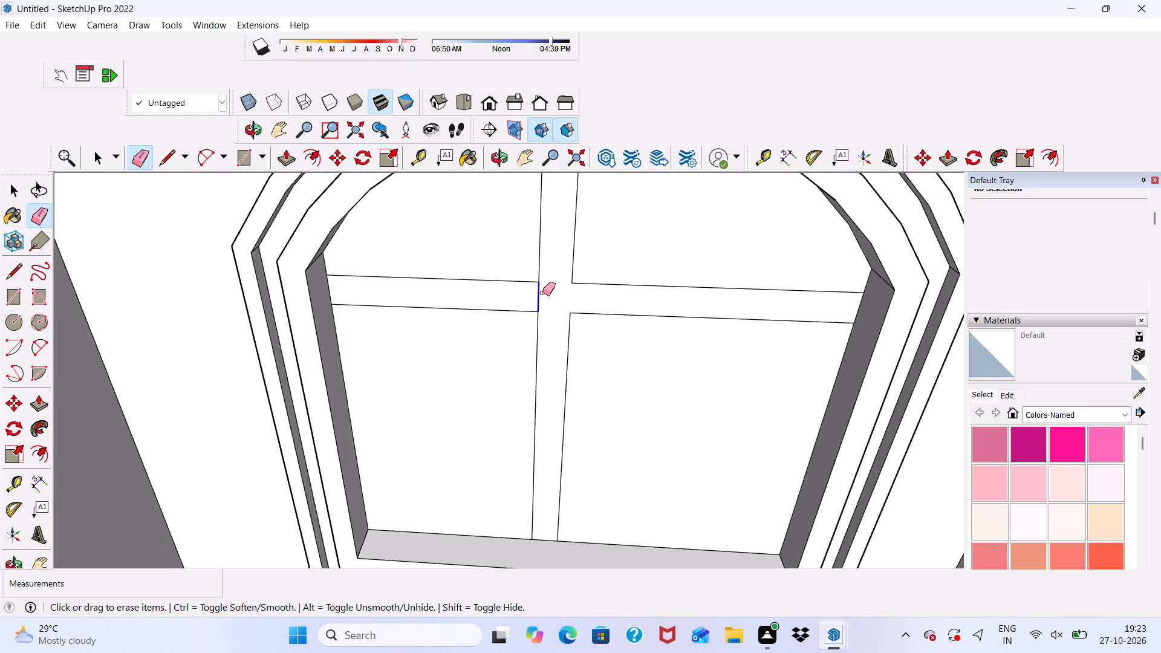
Erase the guides and the overlapping segments at the bar crossing of the right column's top window.
{"action": "scroll", "coordinate": [530, 292], "scroll_direction": "down", "scroll_amount": 20}
{"action": "scroll", "coordinate": [523, 228], "scroll_direction": "up", "scroll_amount": 11}
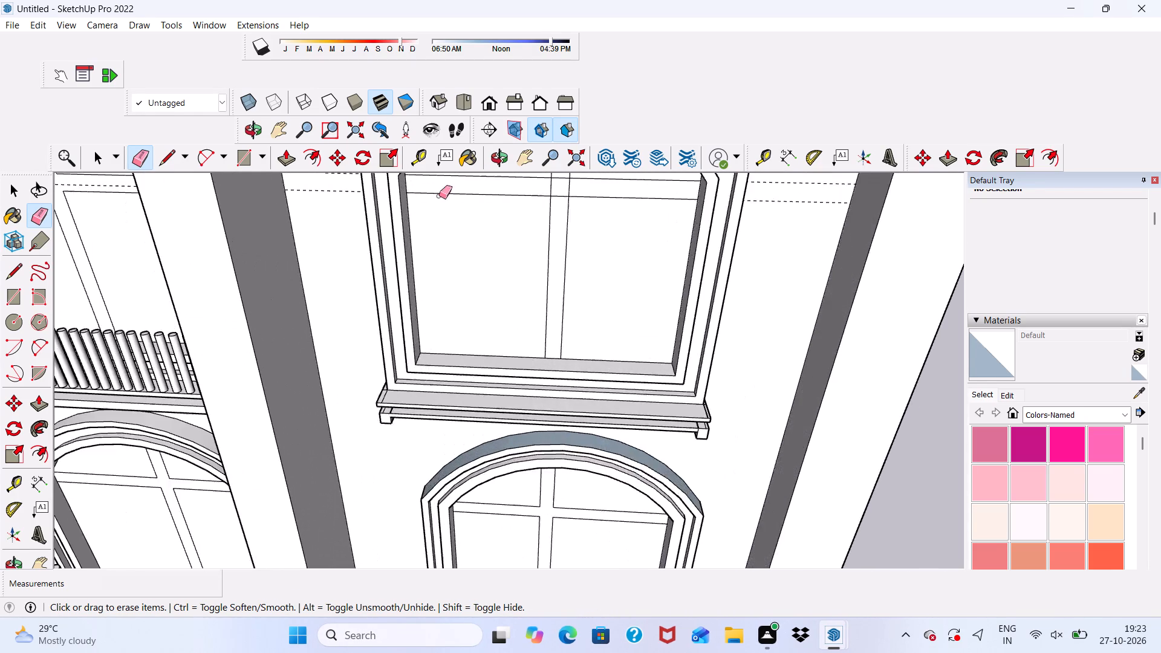
{"action": "scroll", "coordinate": [439, 196], "scroll_direction": "up", "scroll_amount": 1}
{"action": "scroll", "coordinate": [370, 200], "scroll_direction": "down", "scroll_amount": 2}
{"action": "left_click_drag", "start_coordinate": [312, 177], "coordinate": [315, 190]}
{"action": "left_click_drag", "start_coordinate": [315, 190], "coordinate": [320, 207]}
{"action": "scroll", "coordinate": [320, 207], "scroll_direction": "down", "scroll_amount": 11}
{"action": "scroll", "coordinate": [420, 242], "scroll_direction": "up", "scroll_amount": 13}
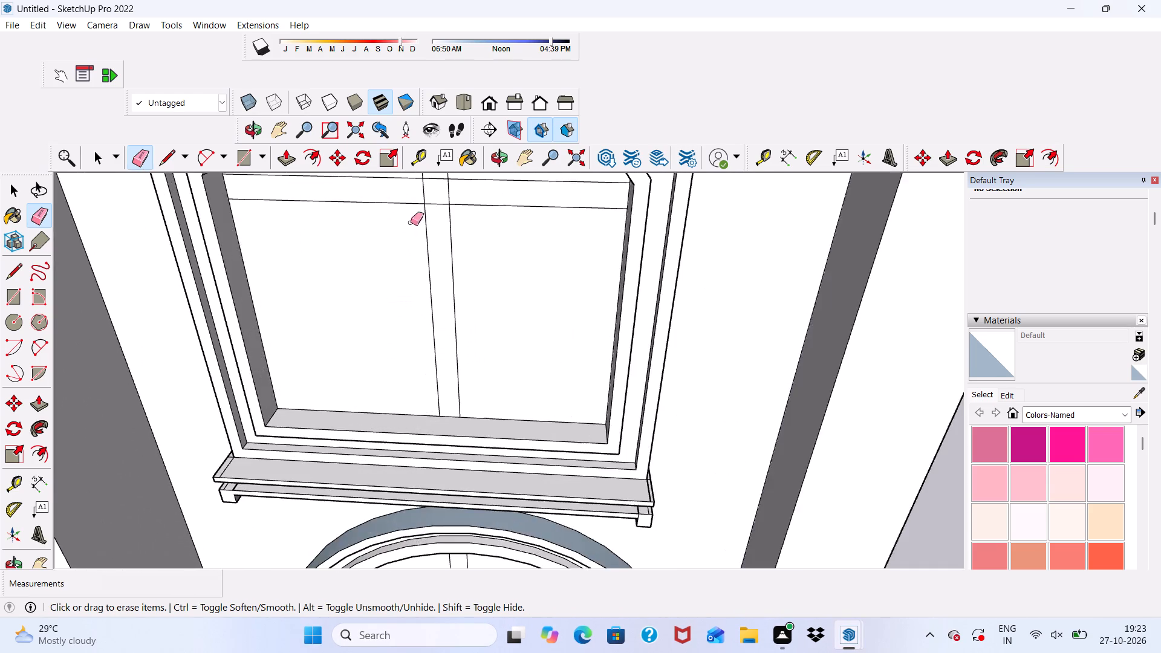
{"action": "scroll", "coordinate": [411, 223], "scroll_direction": "up", "scroll_amount": 6}
{"action": "left_click_drag", "start_coordinate": [438, 189], "coordinate": [444, 216]}
{"action": "left_click_drag", "start_coordinate": [446, 193], "coordinate": [476, 187]}
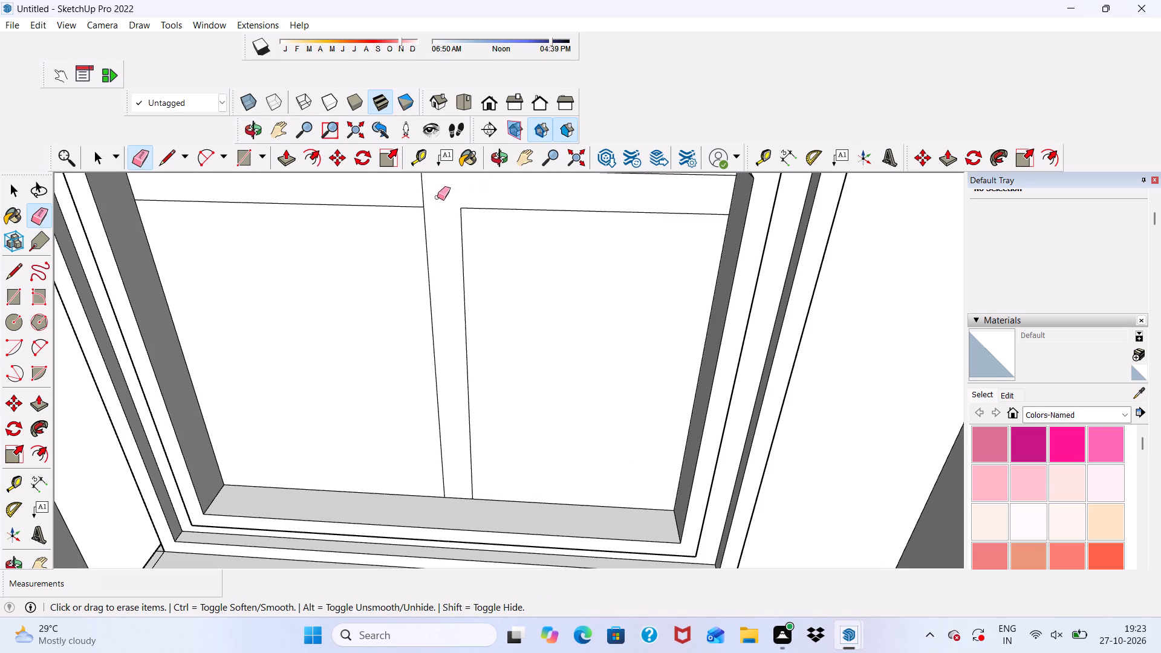
{"action": "left_click", "coordinate": [415, 187]}
{"action": "scroll", "coordinate": [408, 219], "scroll_direction": "down", "scroll_amount": 12}
{"action": "scroll", "coordinate": [408, 232], "scroll_direction": "up", "scroll_amount": 6}
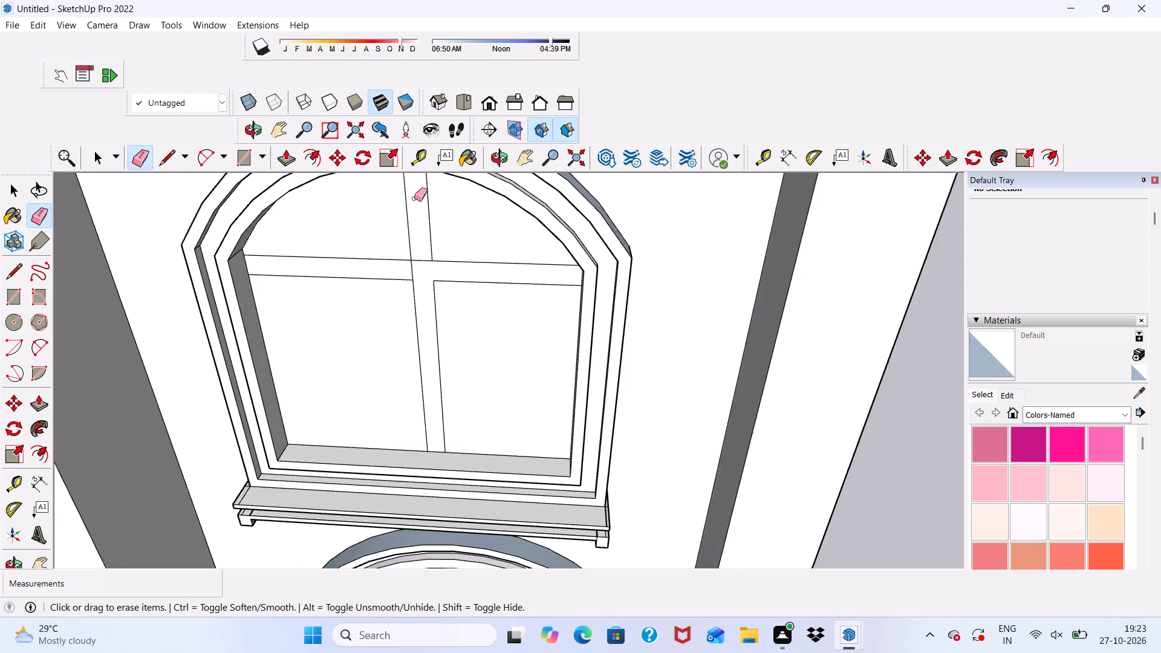
{"action": "scroll", "coordinate": [414, 198], "scroll_direction": "up", "scroll_amount": 4}
{"action": "left_click_drag", "start_coordinate": [416, 264], "coordinate": [397, 292]}
Push/Pull the cross-shaped bar face of the right column's top window outward by 2".
{"action": "scroll", "coordinate": [382, 268], "scroll_direction": "down", "scroll_amount": 10}
{"action": "middle_click_drag", "start_coordinate": [418, 338], "coordinate": [438, 143]}
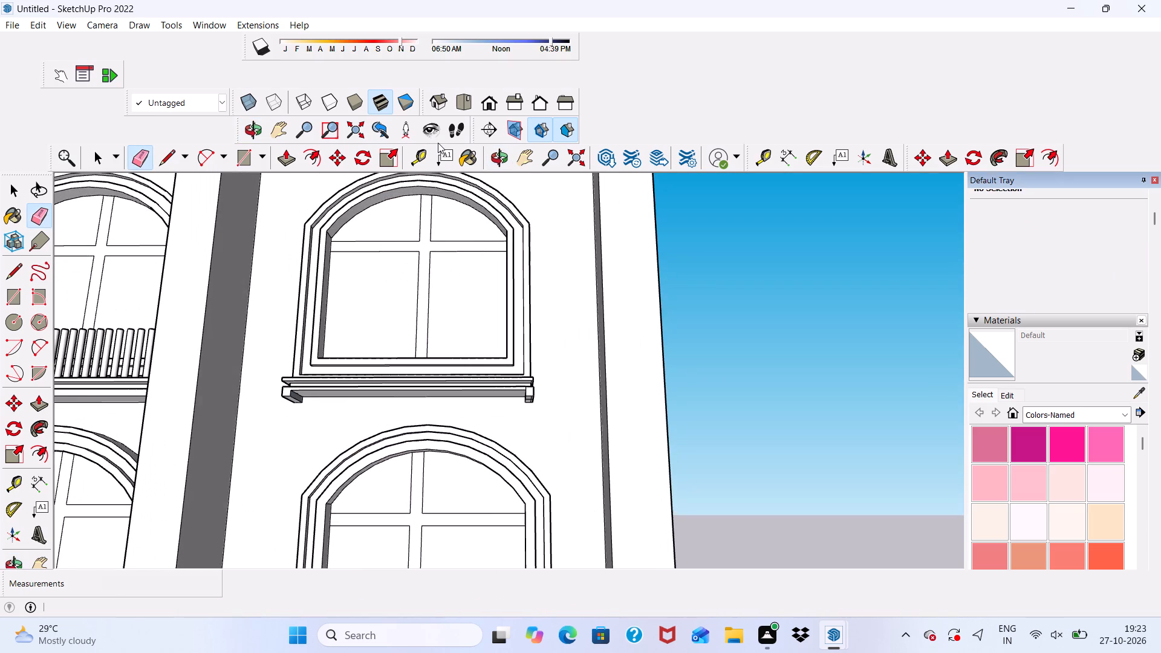
{"action": "scroll", "coordinate": [438, 143], "scroll_direction": "down", "scroll_amount": 10}
{"action": "scroll", "coordinate": [607, 350], "scroll_direction": "down", "scroll_amount": 2}
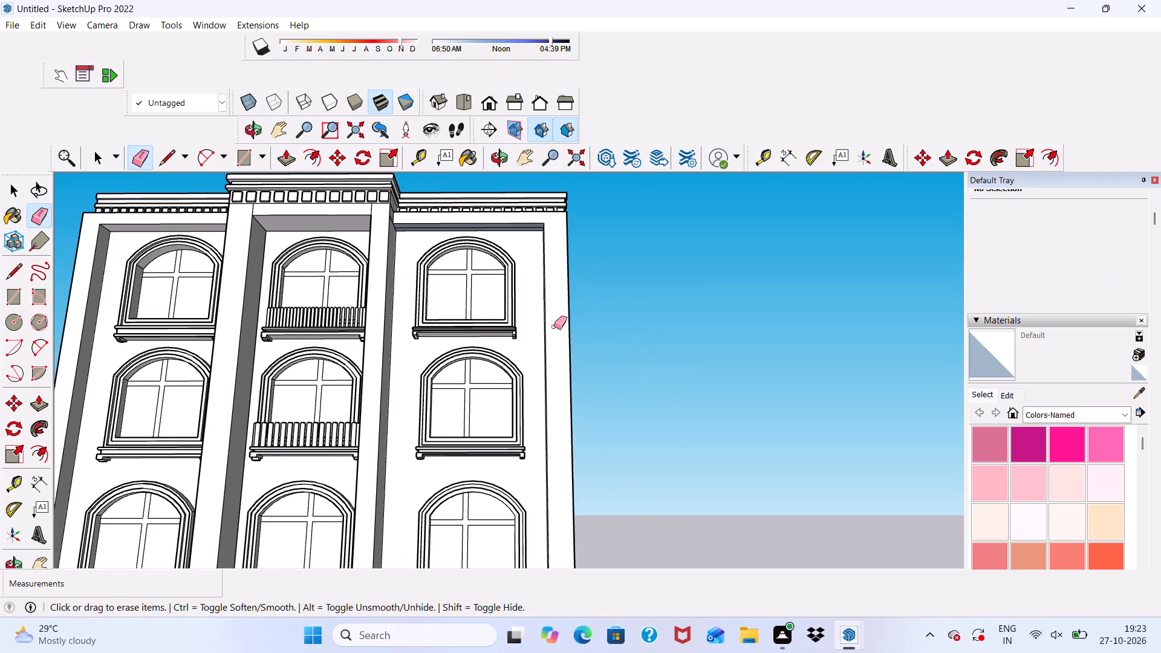
{"action": "left_click", "coordinate": [282, 160]}
{"action": "scroll", "coordinate": [421, 260], "scroll_direction": "up", "scroll_amount": 2}
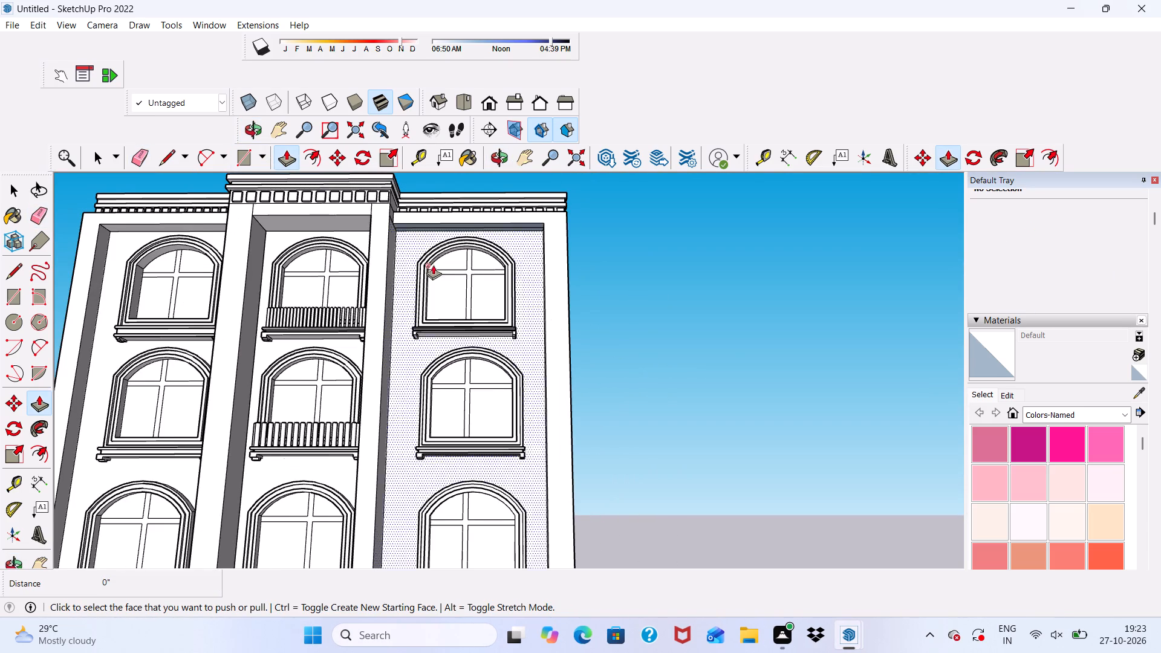
{"action": "scroll", "coordinate": [433, 265], "scroll_direction": "up", "scroll_amount": 9}
{"action": "left_click", "coordinate": [490, 271]}
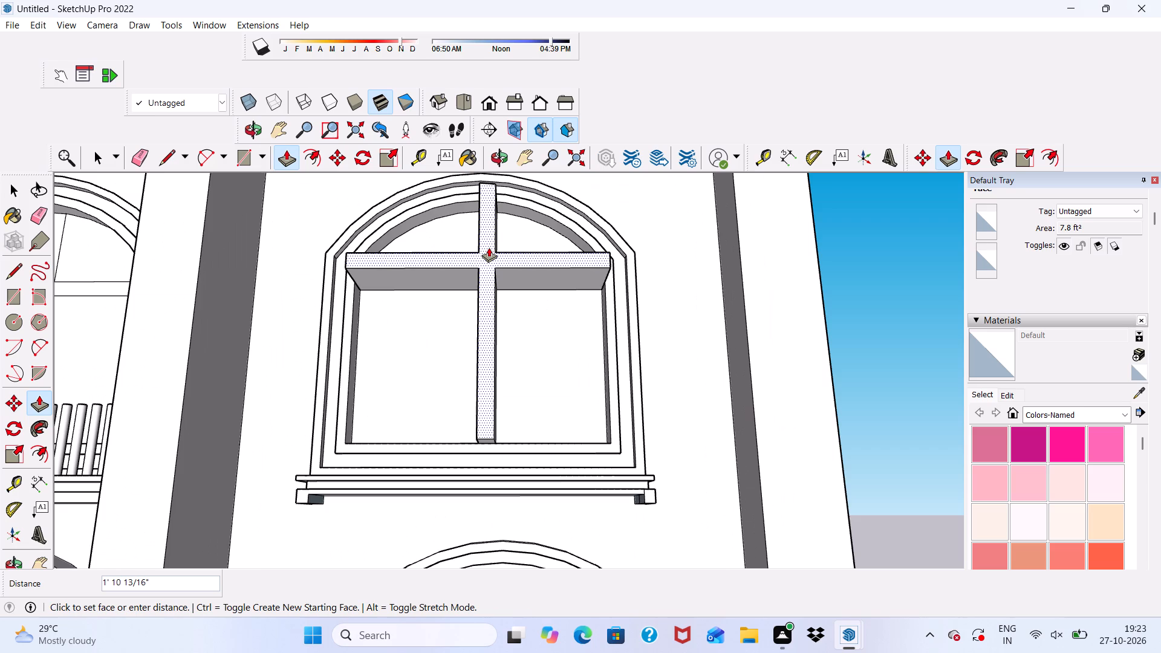
{"action": "key", "text": "2"}
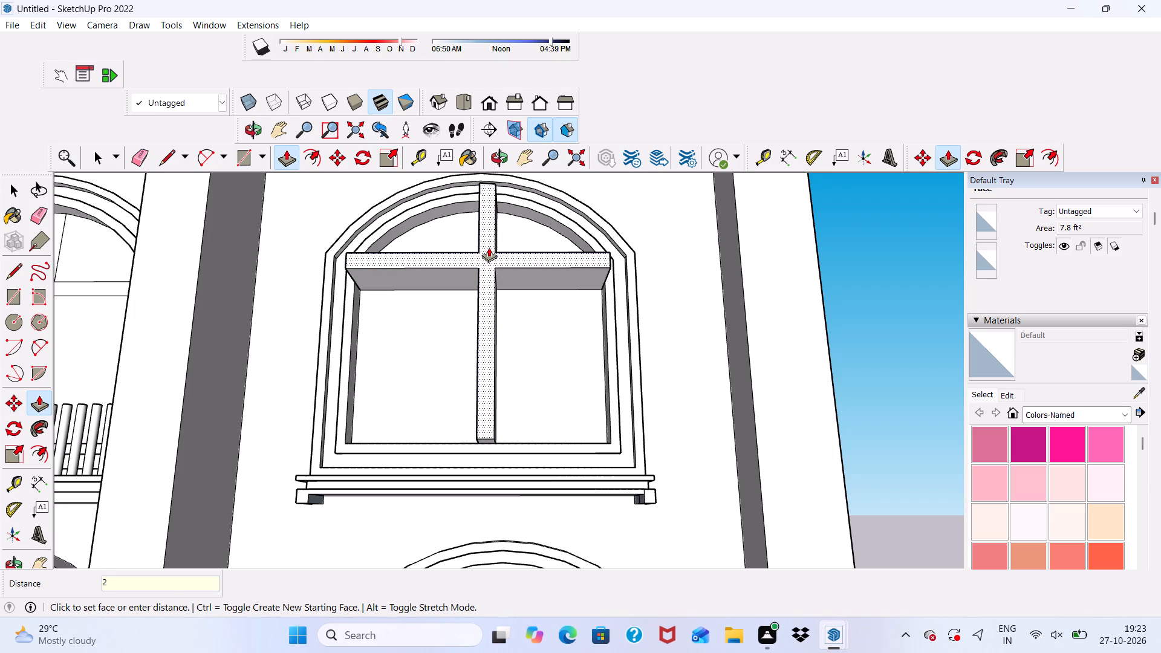
{"action": "key", "text": "shift+quotedbl"}
{"action": "key", "text": "Return"}
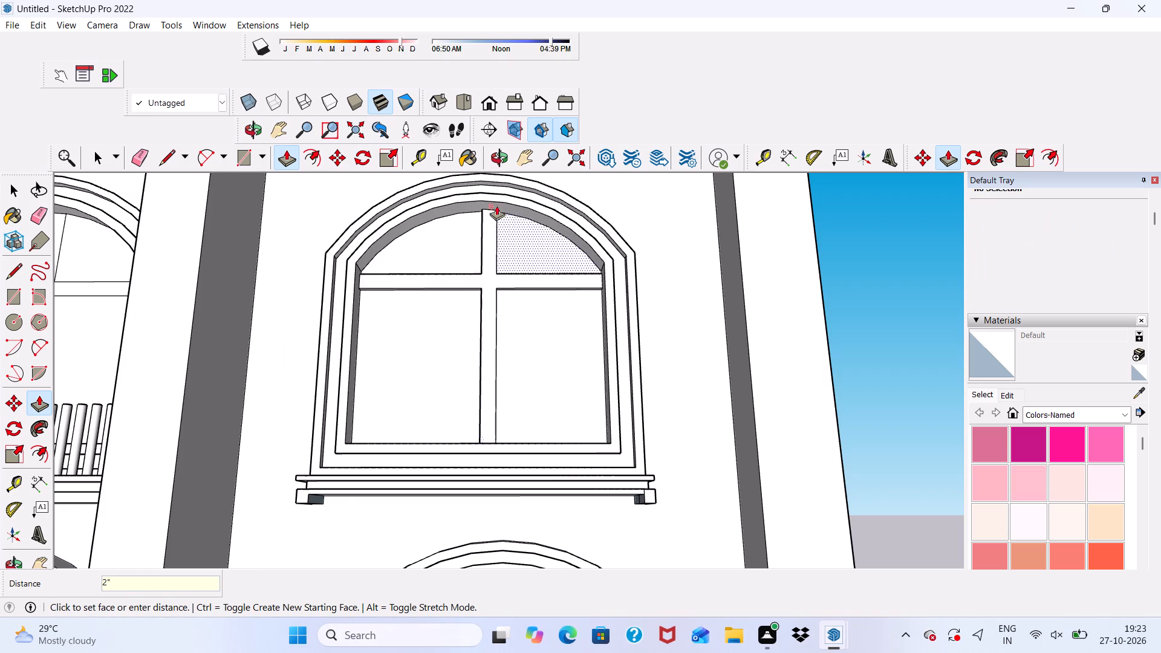
Push/Pull the cross-shaped bar face of the right column's second window from the top outward by 2".
{"action": "scroll", "coordinate": [496, 180], "scroll_direction": "down", "scroll_amount": 9}
{"action": "scroll", "coordinate": [485, 425], "scroll_direction": "up", "scroll_amount": 11}
{"action": "left_click", "coordinate": [504, 356]}
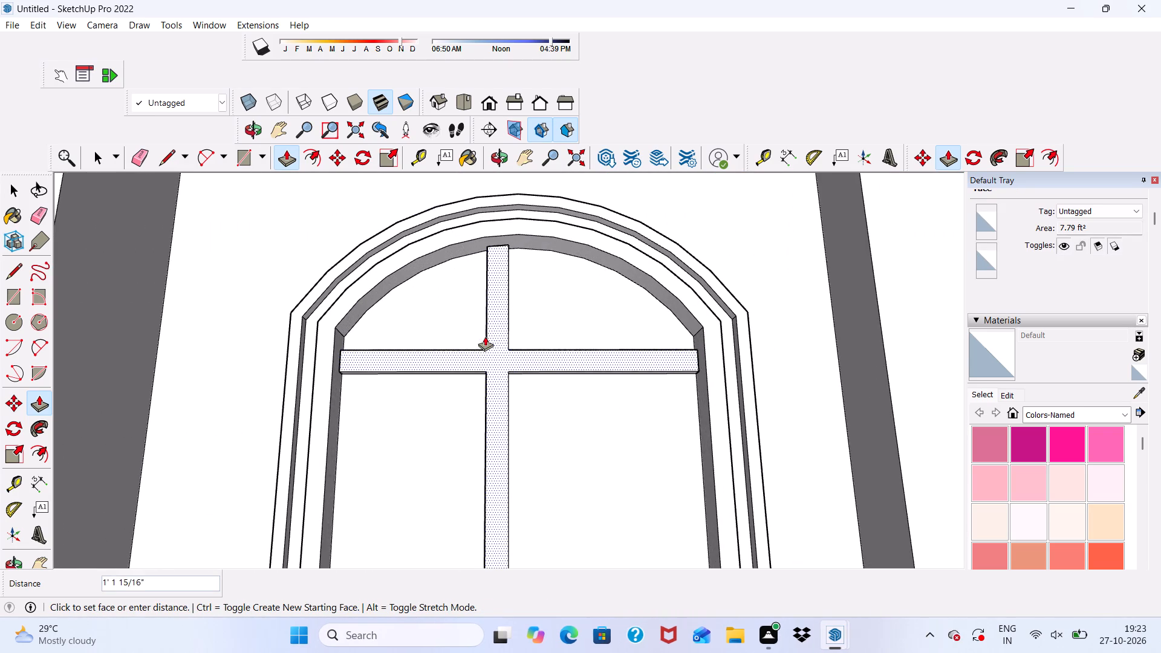
{"action": "key", "text": "2"}
{"action": "key", "text": "shift+quotedbl"}
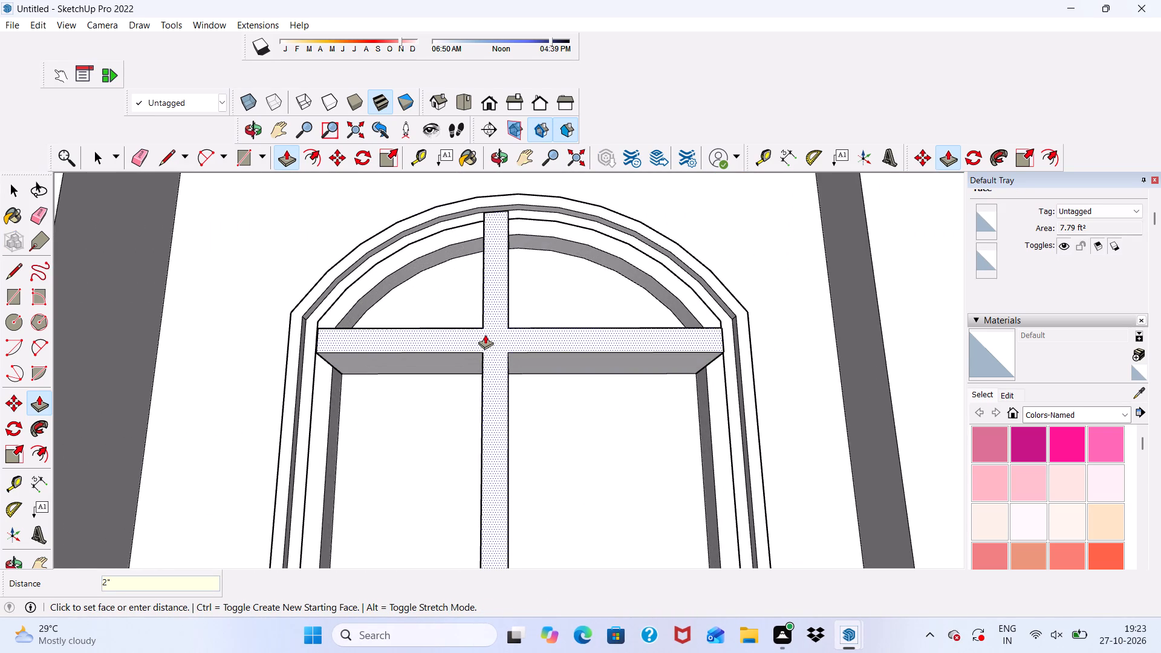
{"action": "key", "text": "Return"}
Push/Pull the cross-shaped bar face of the right column's third window from the top outward by 2".
{"action": "scroll", "coordinate": [485, 334], "scroll_direction": "down", "scroll_amount": 6}
{"action": "scroll", "coordinate": [517, 167], "scroll_direction": "down", "scroll_amount": 5}
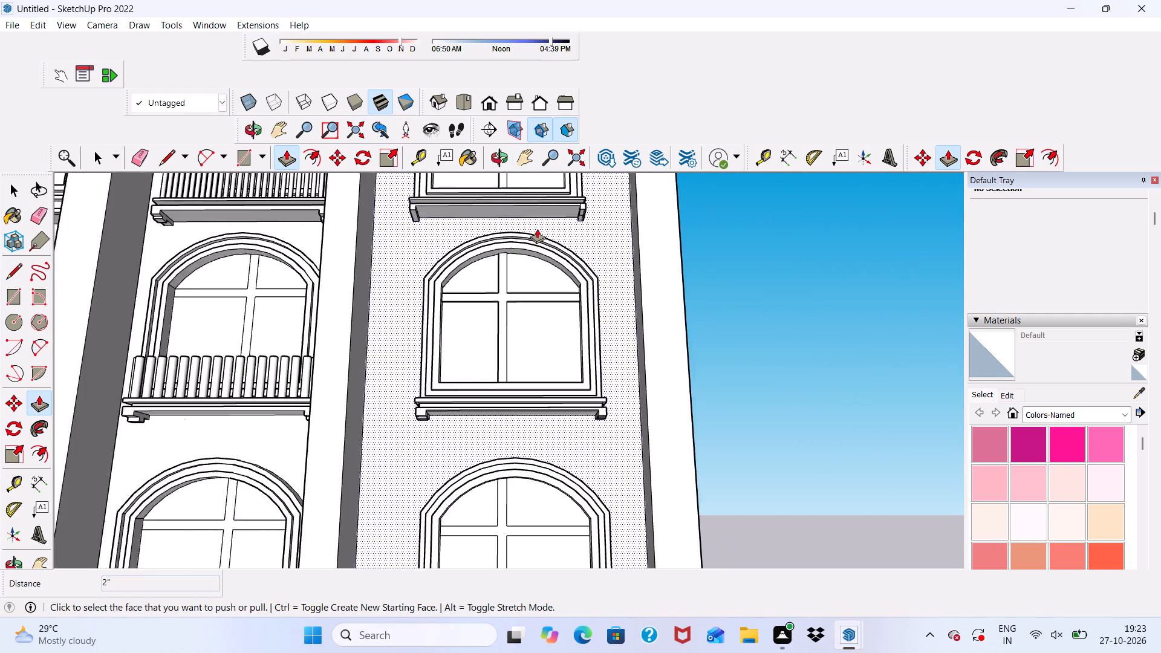
{"action": "scroll", "coordinate": [537, 229], "scroll_direction": "down", "scroll_amount": 8}
{"action": "scroll", "coordinate": [535, 421], "scroll_direction": "up", "scroll_amount": 12}
{"action": "left_click", "coordinate": [518, 386]}
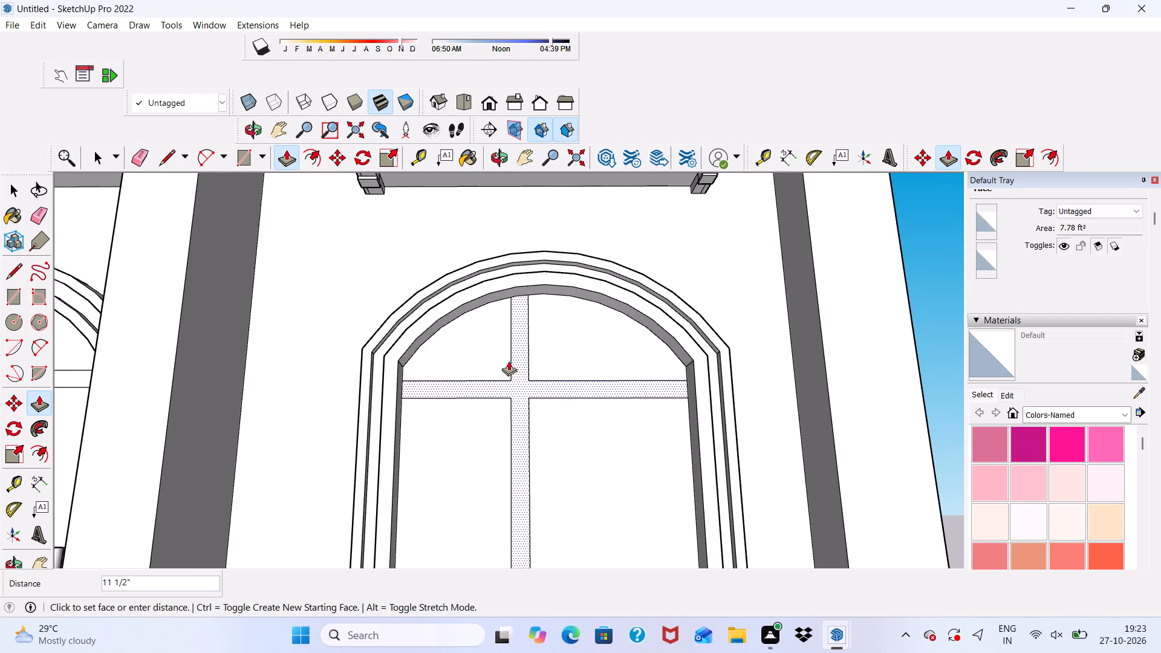
{"action": "key", "text": "2"}
{"action": "key", "text": "shift+quotedbl"}
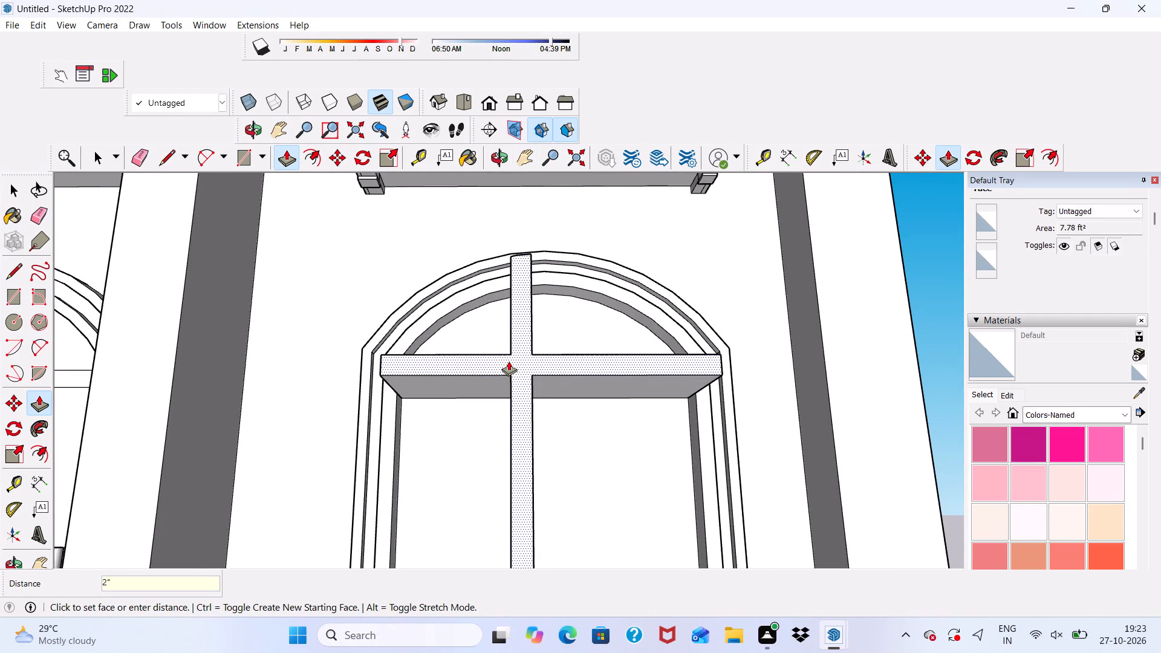
{"action": "key", "text": "Return"}
Push/Pull the cross-shaped bar face of the right column's lowest arched window outward by 2".
{"action": "scroll", "coordinate": [509, 360], "scroll_direction": "down", "scroll_amount": 13}
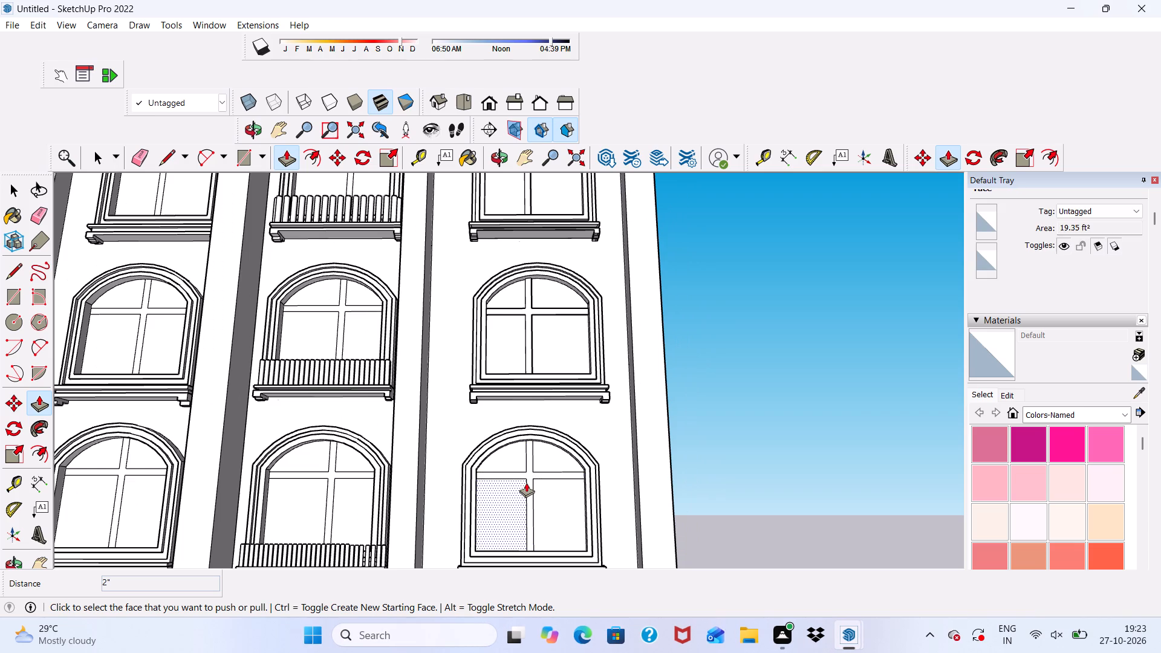
{"action": "scroll", "coordinate": [527, 492], "scroll_direction": "up", "scroll_amount": 12}
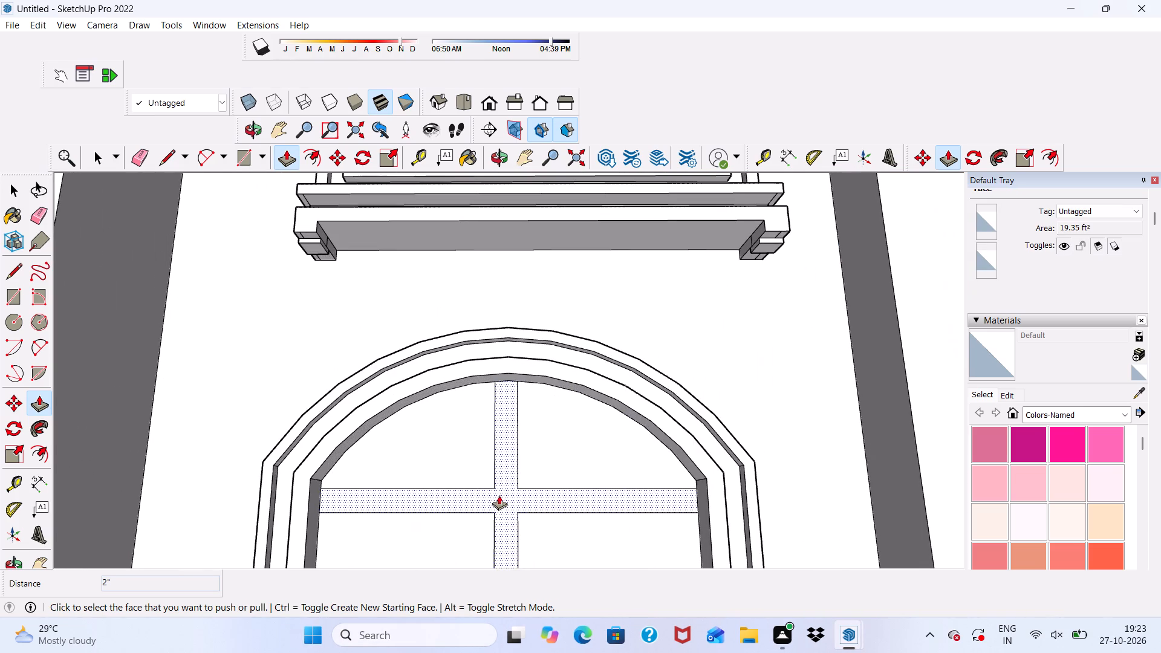
{"action": "left_click", "coordinate": [507, 500]}
{"action": "key", "text": "2"}
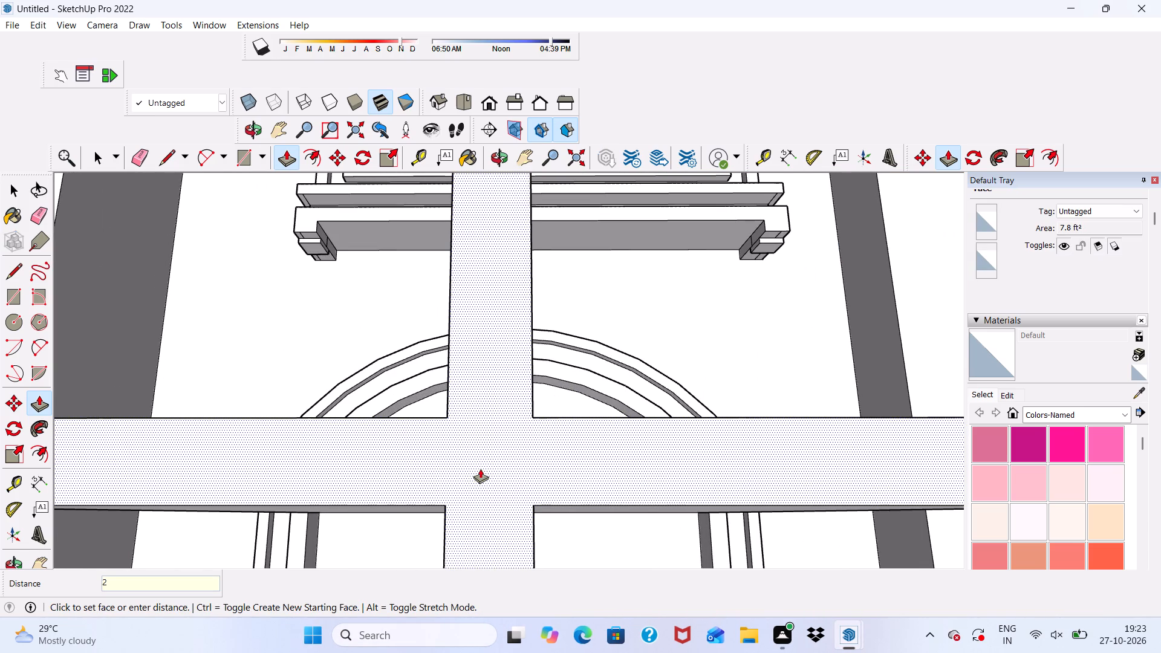
{"action": "key", "text": "shift+quotedbl"}
{"action": "key", "text": "Return"}
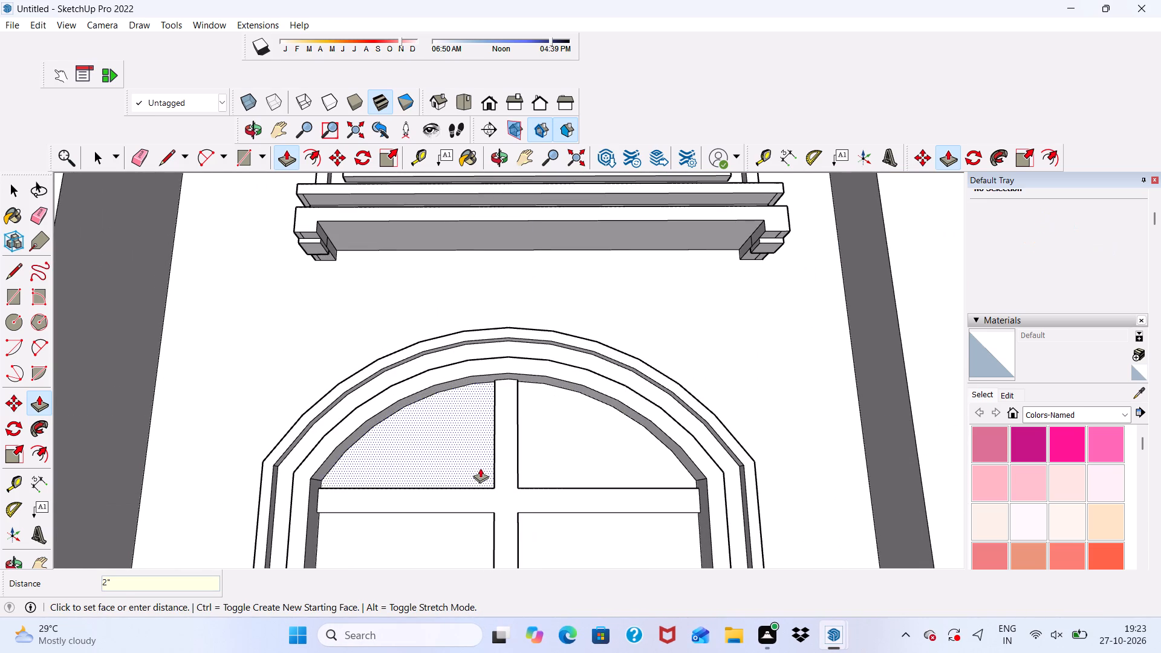
Push/Pull the cross-shaped bar face of the middle column's lowest arched window outward by 2".
{"action": "scroll", "coordinate": [479, 455], "scroll_direction": "down", "scroll_amount": 7}
{"action": "scroll", "coordinate": [521, 397], "scroll_direction": "up", "scroll_amount": 1}
{"action": "scroll", "coordinate": [521, 397], "scroll_direction": "down", "scroll_amount": 8}
{"action": "scroll", "coordinate": [328, 441], "scroll_direction": "up", "scroll_amount": 7}
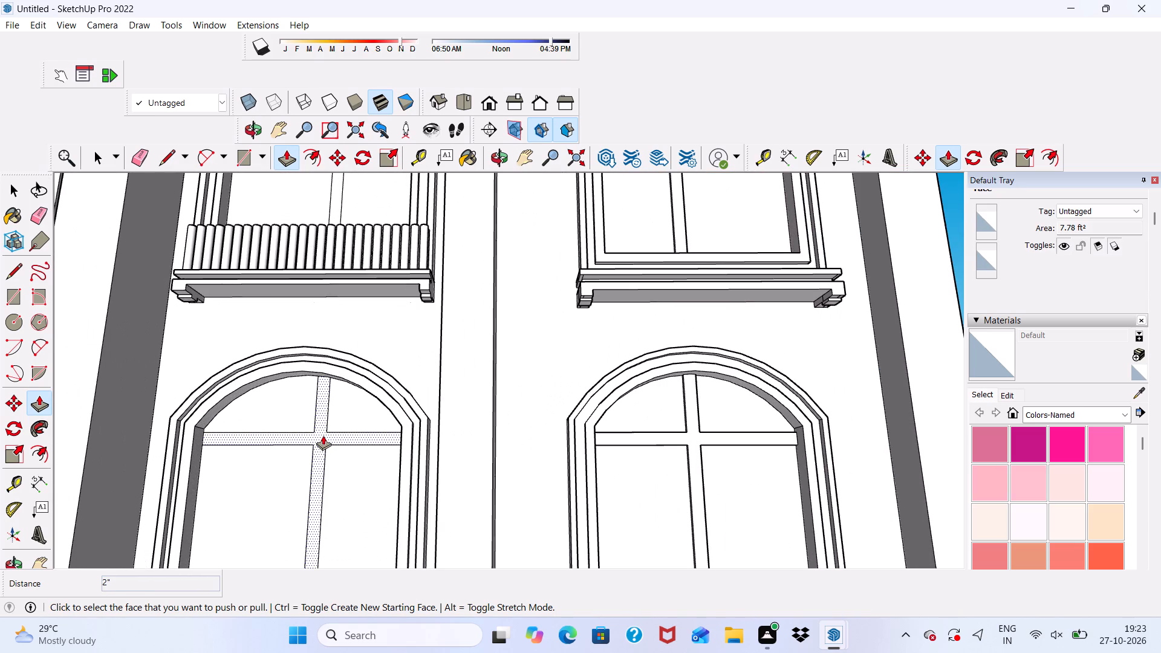
{"action": "left_click", "coordinate": [323, 435]}
{"action": "key", "text": "2"}
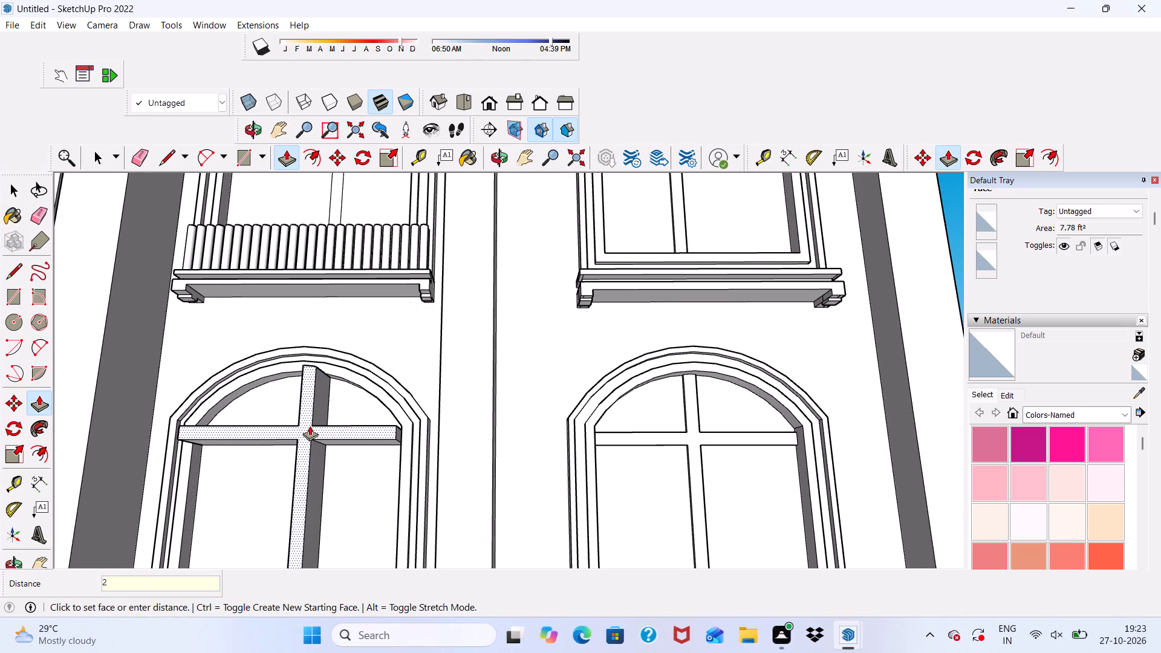
{"action": "key", "text": "shift+quotedbl"}
{"action": "key", "text": "Return"}
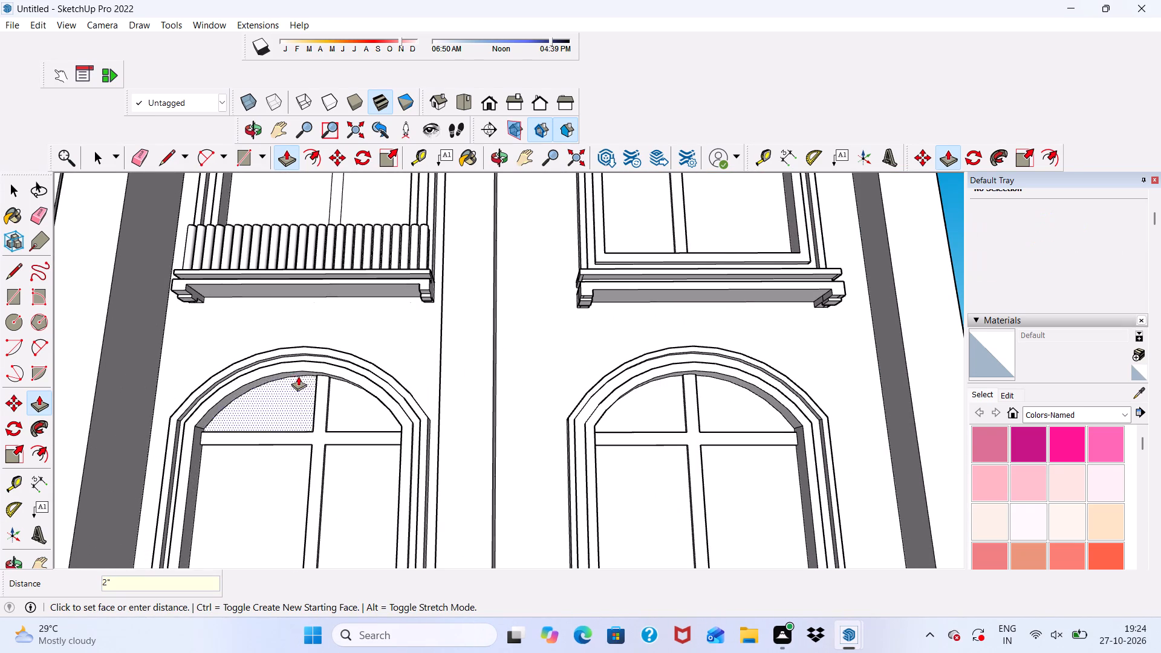
Push/Pull the cross-shaped bar face of the middle column's second window from the bottom outward by 2".
{"action": "scroll", "coordinate": [292, 413], "scroll_direction": "down", "scroll_amount": 7}
{"action": "scroll", "coordinate": [296, 199], "scroll_direction": "up", "scroll_amount": 16}
{"action": "left_click", "coordinate": [346, 363]}
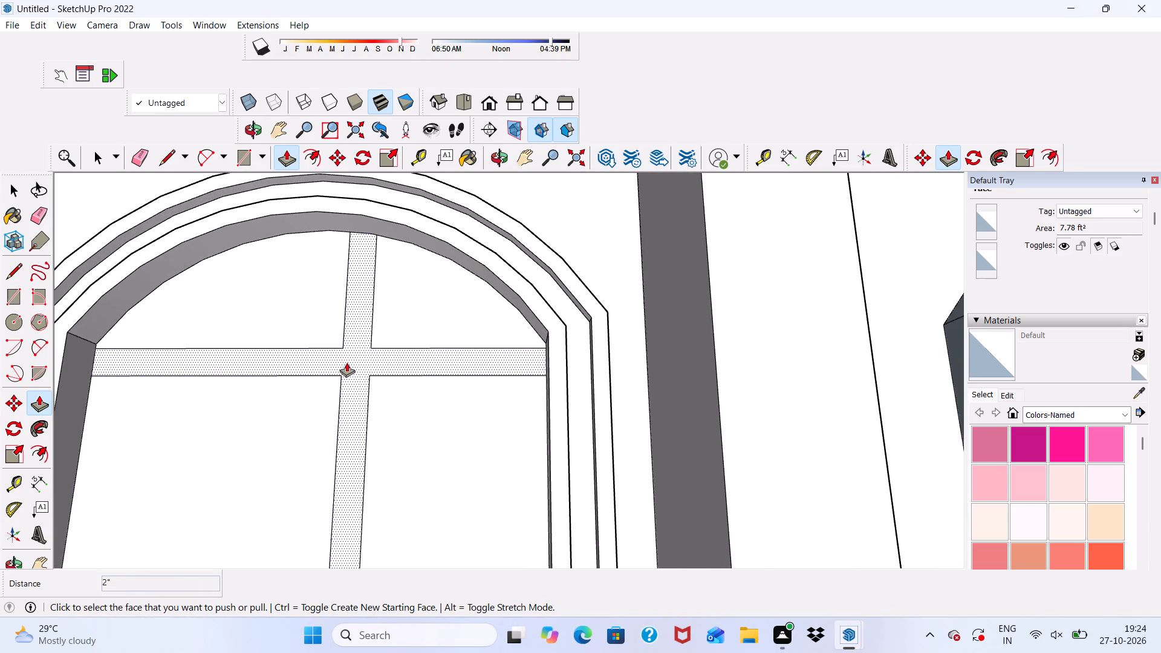
{"action": "key", "text": "2"}
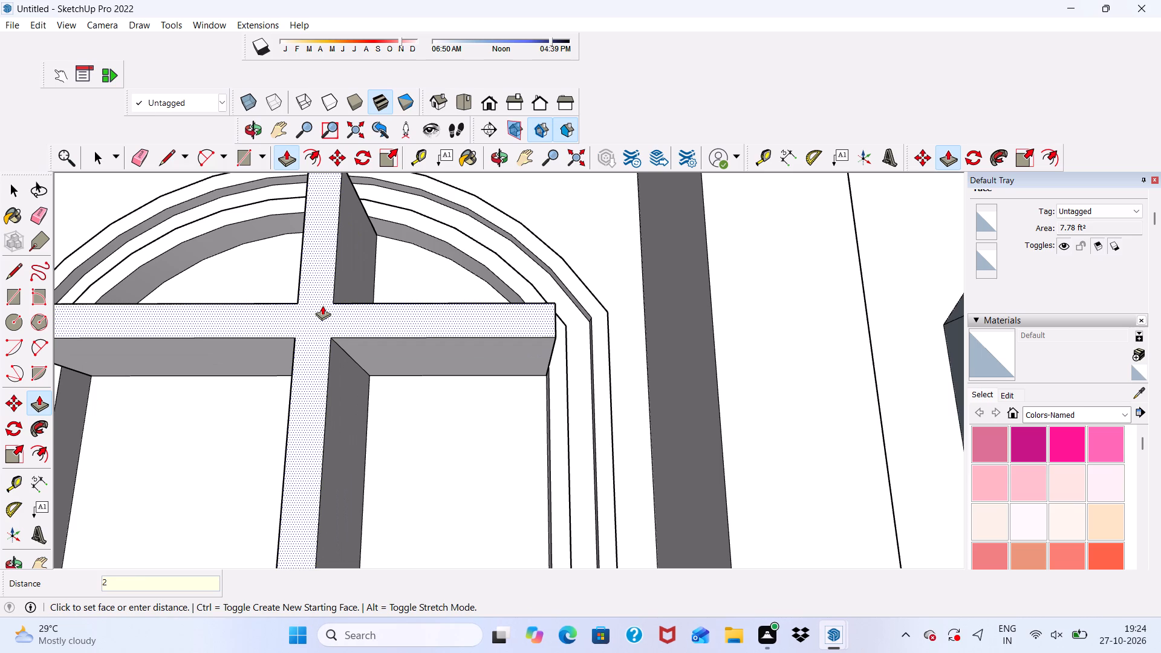
{"action": "key", "text": "shift+quotedbl"}
{"action": "key", "text": "Return"}
Push/Pull the cross-shaped bar face of the middle column's second window from the top outward by 2".
{"action": "scroll", "coordinate": [291, 280], "scroll_direction": "down", "scroll_amount": 9}
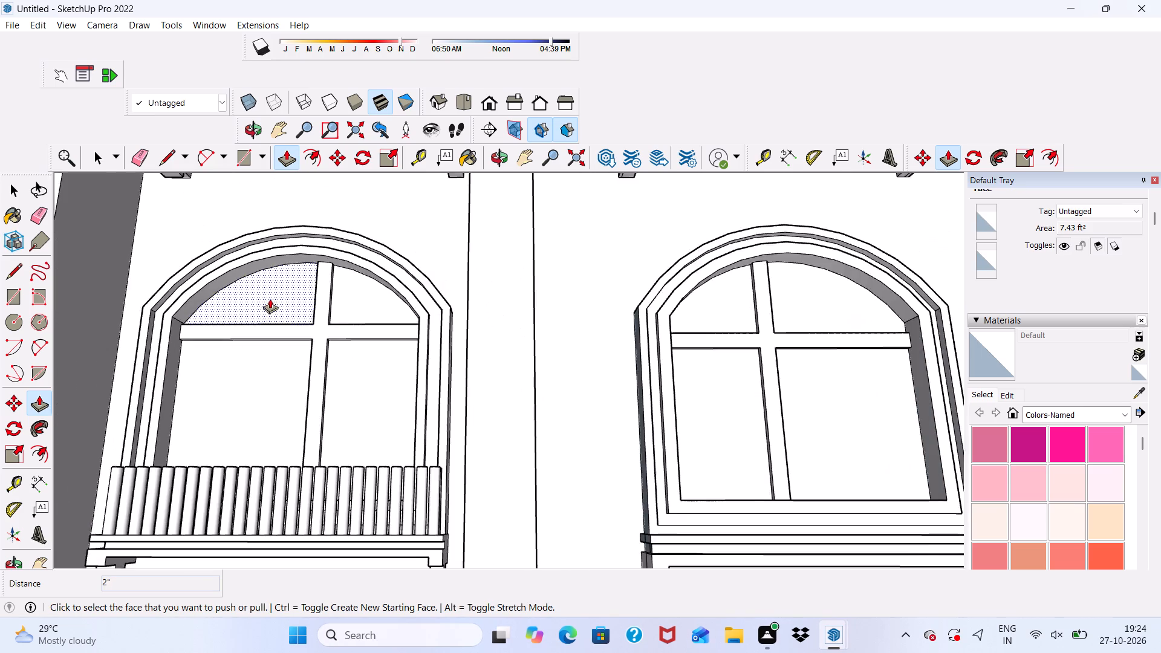
{"action": "scroll", "coordinate": [270, 299], "scroll_direction": "down", "scroll_amount": 11}
{"action": "scroll", "coordinate": [314, 179], "scroll_direction": "up", "scroll_amount": 5}
{"action": "scroll", "coordinate": [314, 179], "scroll_direction": "down", "scroll_amount": 1}
{"action": "scroll", "coordinate": [319, 208], "scroll_direction": "up", "scroll_amount": 10}
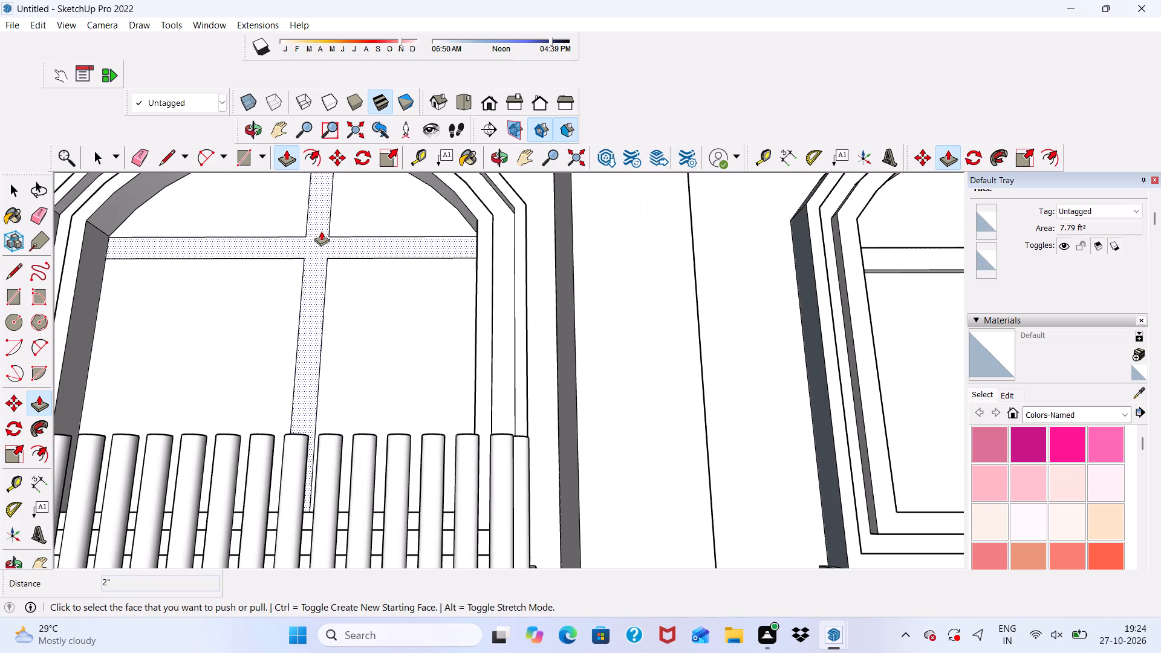
{"action": "left_click", "coordinate": [321, 231]}
{"action": "key", "text": "2"}
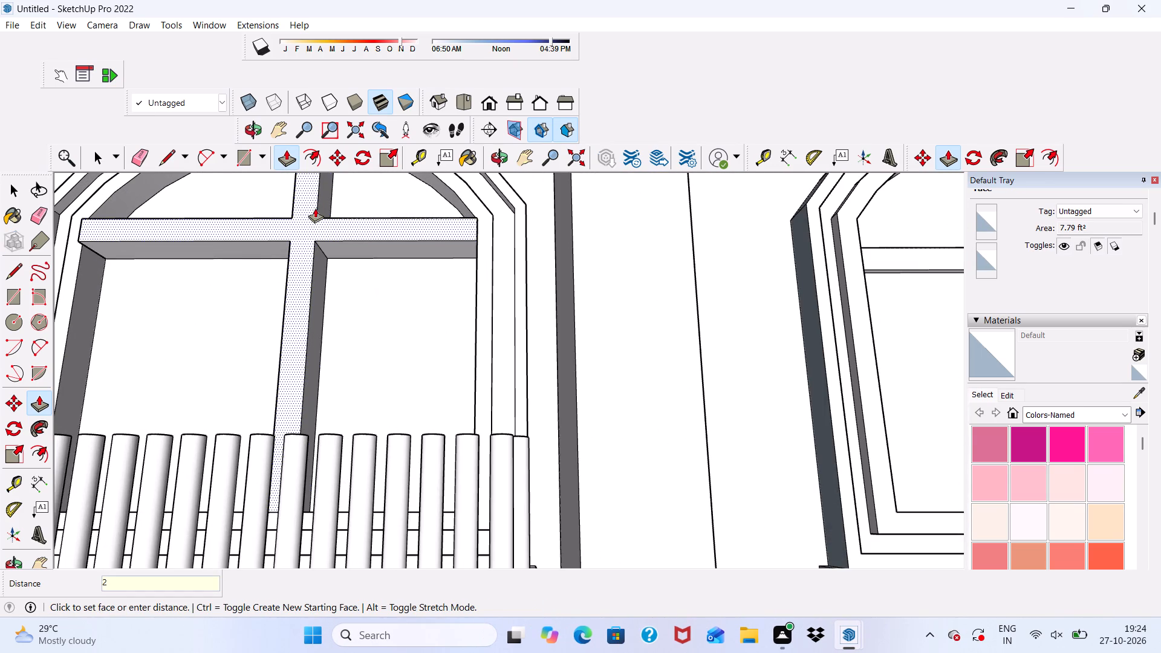
{"action": "key", "text": "shift+quotedbl"}
{"action": "key", "text": "Return"}
Push/Pull the cross-shaped bar face of the middle column's top window outward by 2".
{"action": "scroll", "coordinate": [315, 209], "scroll_direction": "down", "scroll_amount": 2}
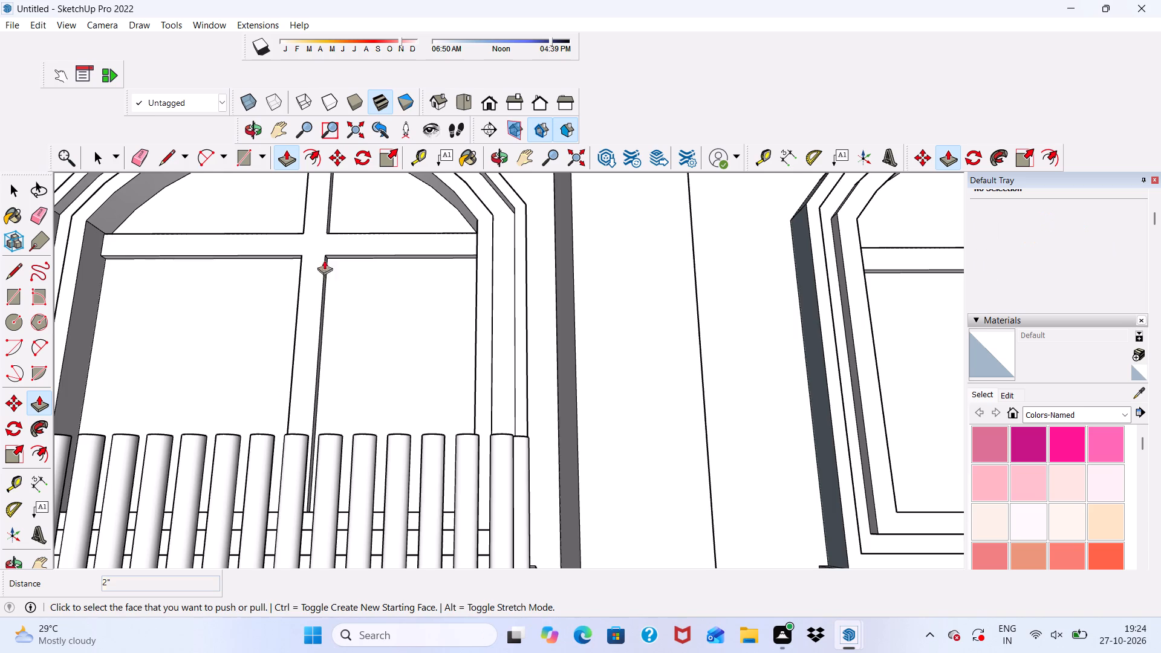
{"action": "scroll", "coordinate": [324, 260], "scroll_direction": "down", "scroll_amount": 20}
{"action": "scroll", "coordinate": [338, 212], "scroll_direction": "up", "scroll_amount": 12}
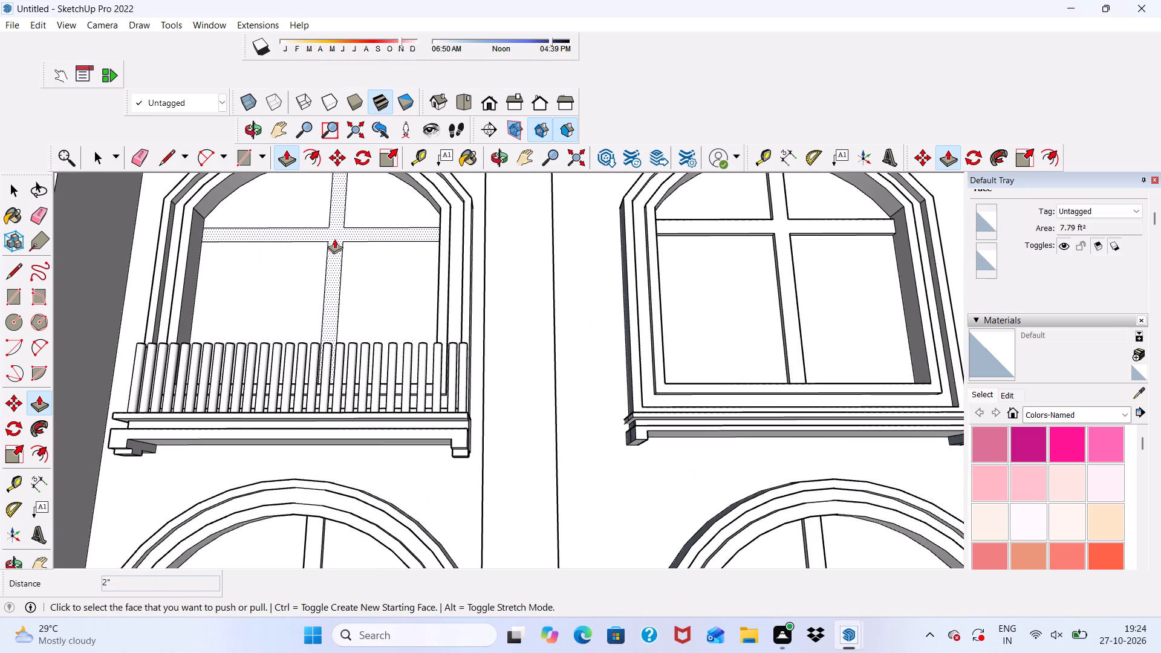
{"action": "left_click", "coordinate": [334, 239]}
{"action": "key", "text": "2"}
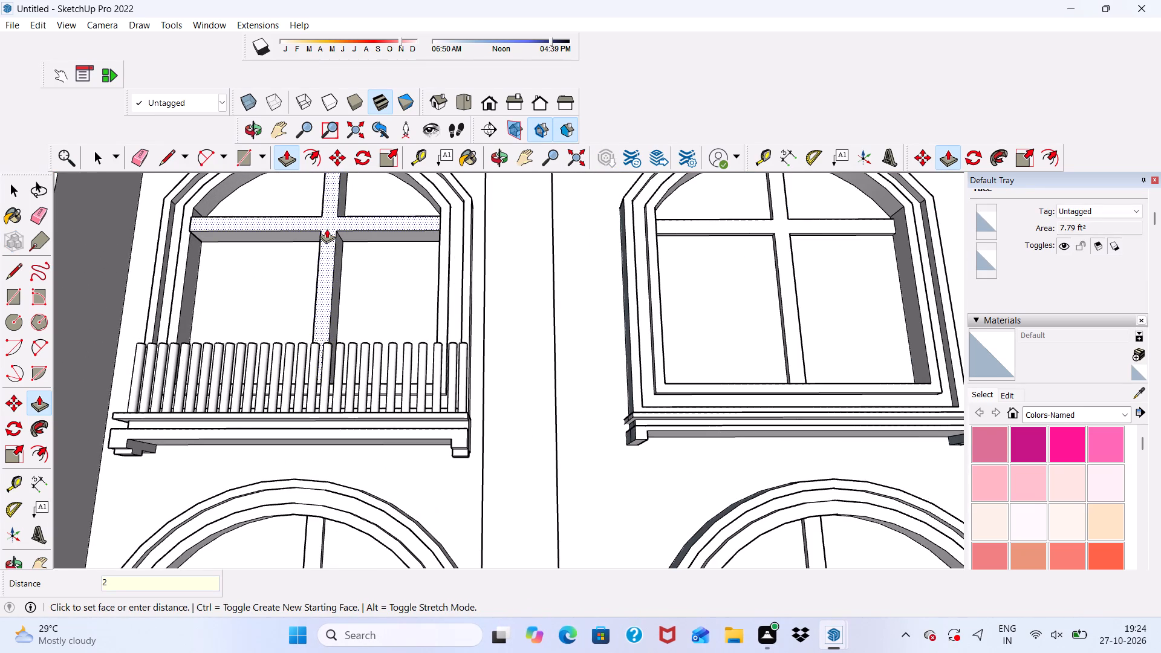
{"action": "key", "text": "shift+quotedbl"}
{"action": "key", "text": "Return"}
Push/Pull the cross-shaped bar face of the left column's top window outward by 2".
{"action": "scroll", "coordinate": [272, 23], "scroll_direction": "down", "scroll_amount": 20}
{"action": "scroll", "coordinate": [272, 23], "scroll_direction": "down", "scroll_amount": 6}
{"action": "scroll", "coordinate": [286, 369], "scroll_direction": "up", "scroll_amount": 9}
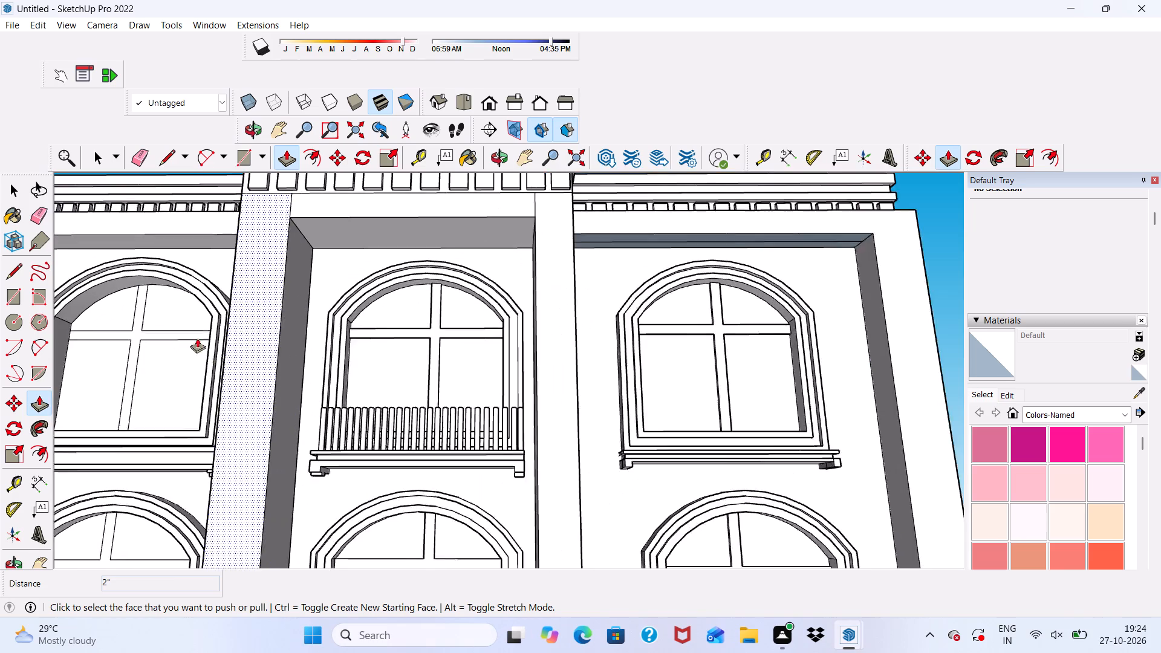
{"action": "scroll", "coordinate": [197, 338], "scroll_direction": "up", "scroll_amount": 10}
{"action": "left_click", "coordinate": [160, 334]}
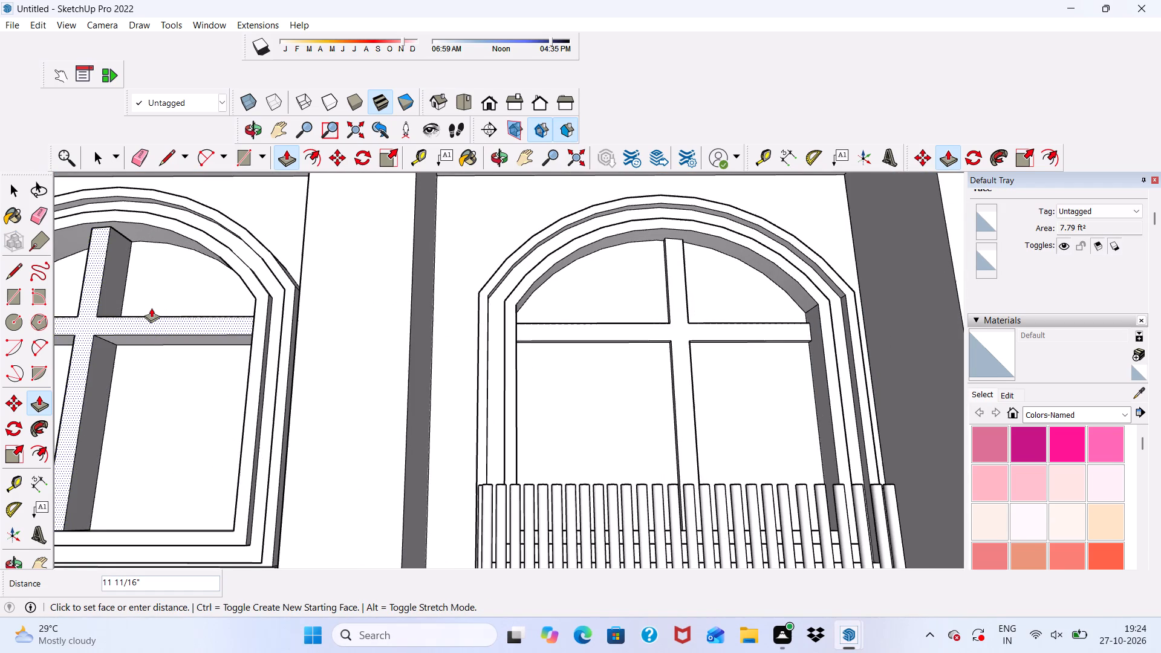
{"action": "type", "text": "2\""}
{"action": "key", "text": "Return"}
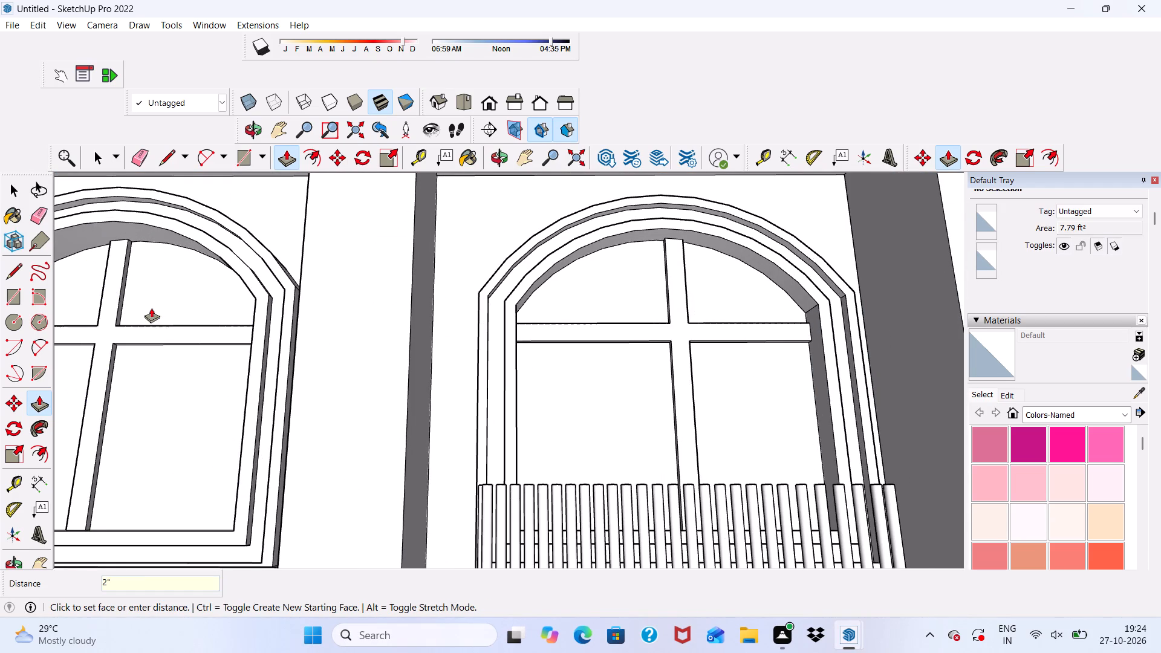
Push/Pull the cross-shaped bar face of the left column's second window from the top outward by 2".
{"action": "scroll", "coordinate": [151, 308], "scroll_direction": "down", "scroll_amount": 14}
{"action": "scroll", "coordinate": [169, 507], "scroll_direction": "up", "scroll_amount": 7}
{"action": "scroll", "coordinate": [189, 406], "scroll_direction": "up", "scroll_amount": 3}
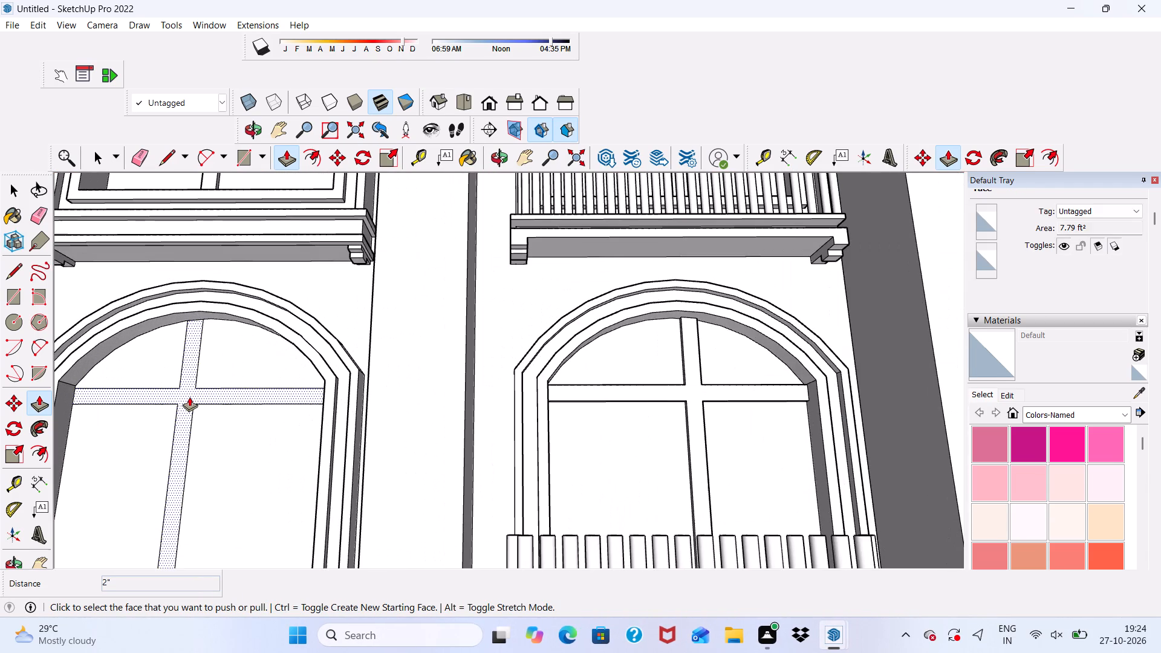
{"action": "left_click", "coordinate": [189, 397]}
{"action": "key", "text": "2"}
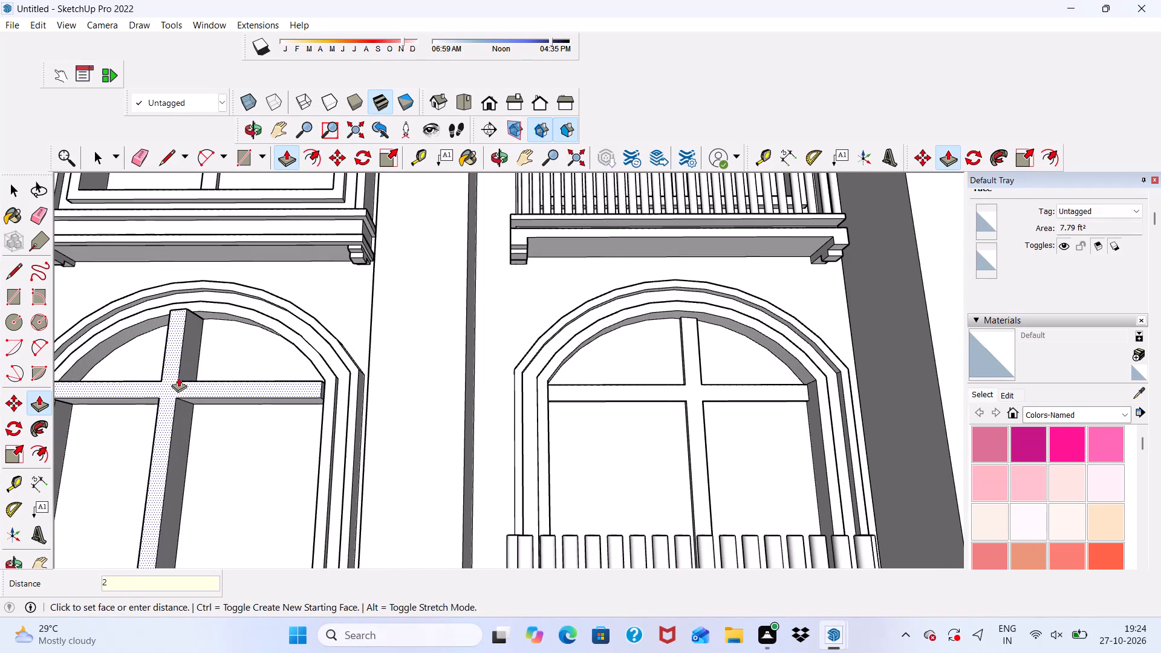
{"action": "key", "text": "shift+quotedbl"}
{"action": "key", "text": "Return"}
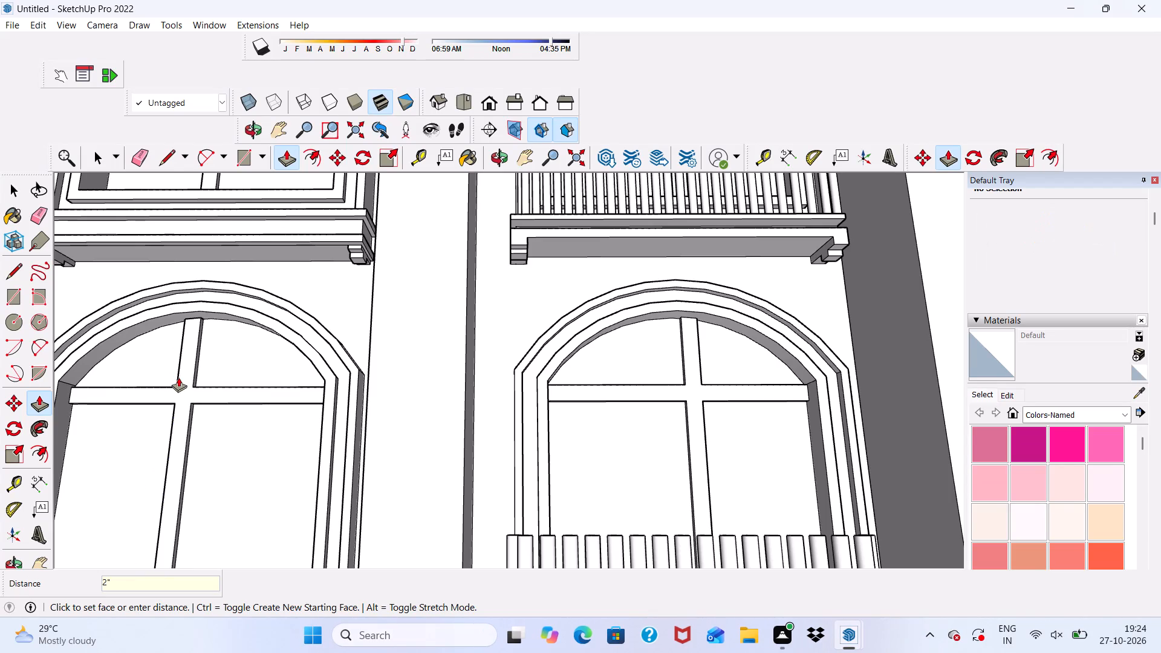
Push/Pull the cross-shaped bar face of the left column's third window from the top outward by 2".
{"action": "scroll", "coordinate": [155, 368], "scroll_direction": "down", "scroll_amount": 8}
{"action": "scroll", "coordinate": [167, 464], "scroll_direction": "up", "scroll_amount": 6}
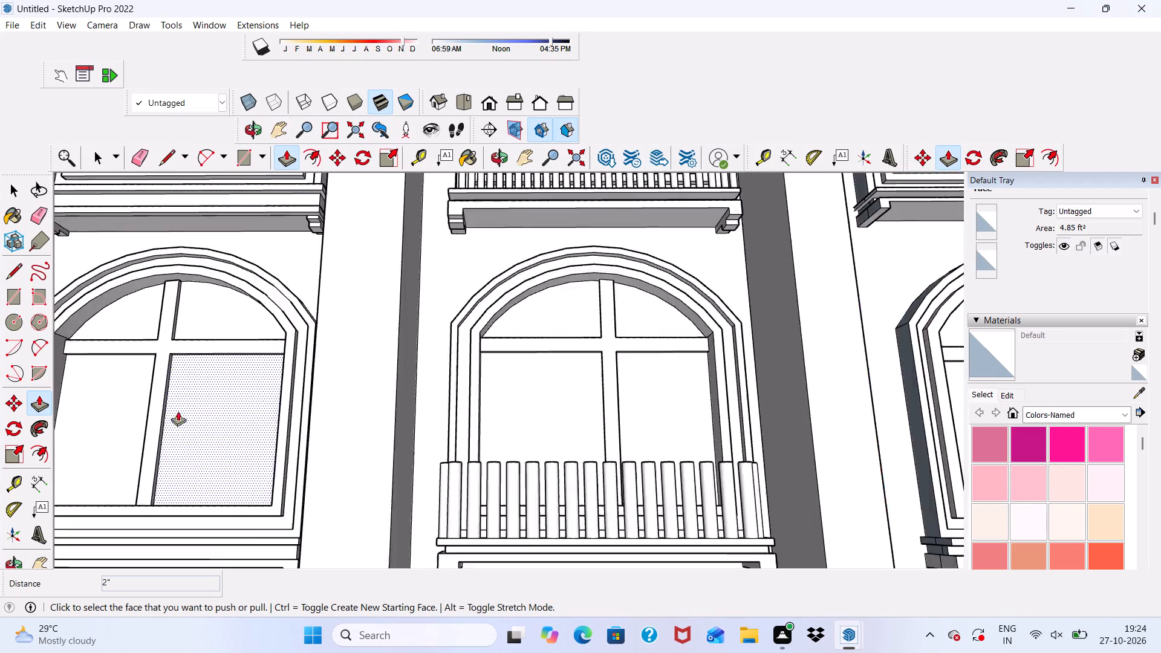
{"action": "scroll", "coordinate": [178, 378], "scroll_direction": "down", "scroll_amount": 8}
{"action": "scroll", "coordinate": [259, 261], "scroll_direction": "down", "scroll_amount": 7}
{"action": "scroll", "coordinate": [202, 450], "scroll_direction": "up", "scroll_amount": 7}
{"action": "scroll", "coordinate": [162, 527], "scroll_direction": "up", "scroll_amount": 1}
{"action": "scroll", "coordinate": [162, 387], "scroll_direction": "down", "scroll_amount": 6}
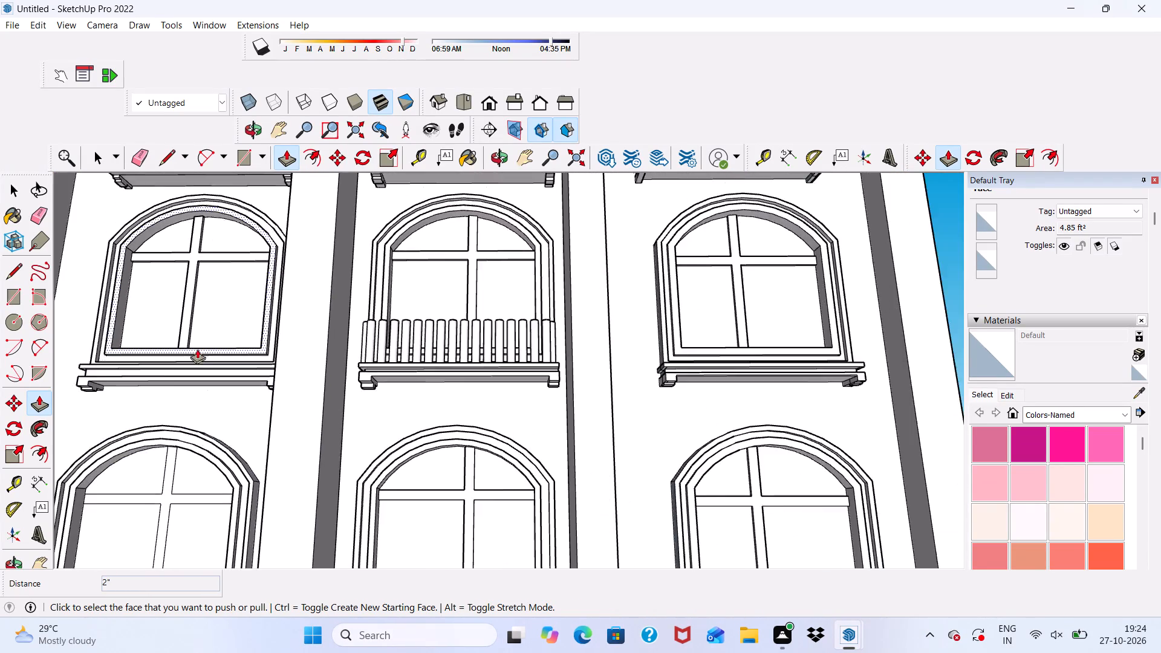
{"action": "scroll", "coordinate": [207, 411], "scroll_direction": "down", "scroll_amount": 5}
{"action": "scroll", "coordinate": [191, 516], "scroll_direction": "up", "scroll_amount": 7}
{"action": "left_click", "coordinate": [170, 472]}
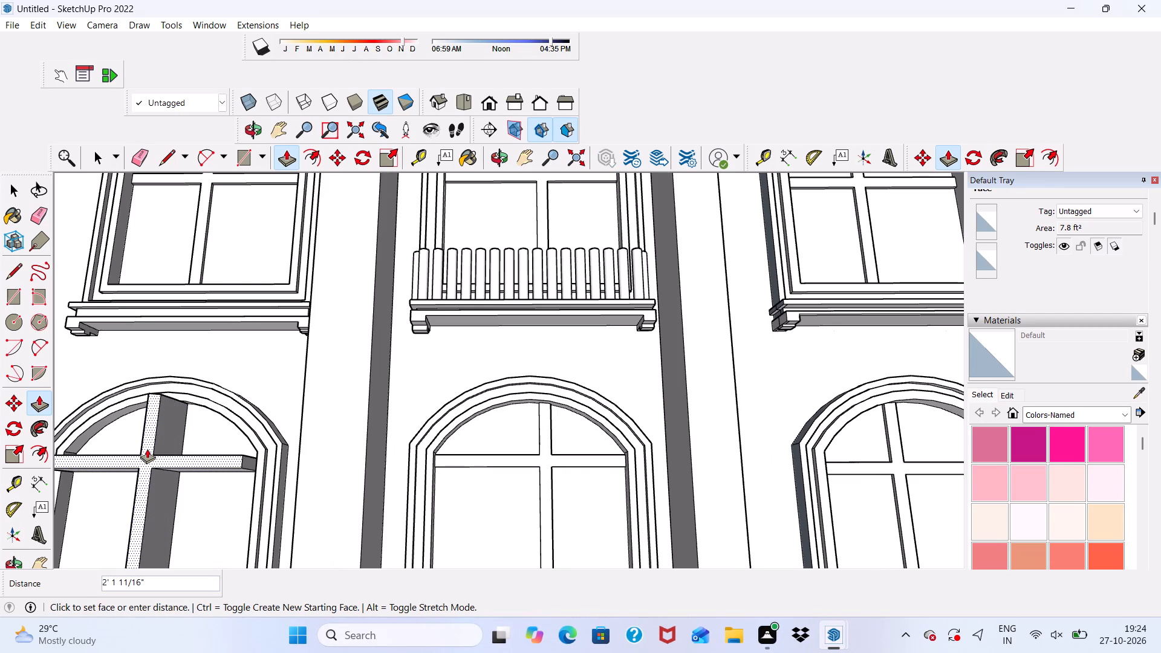
{"action": "key", "text": "2"}
{"action": "key", "text": "shift+quotedbl"}
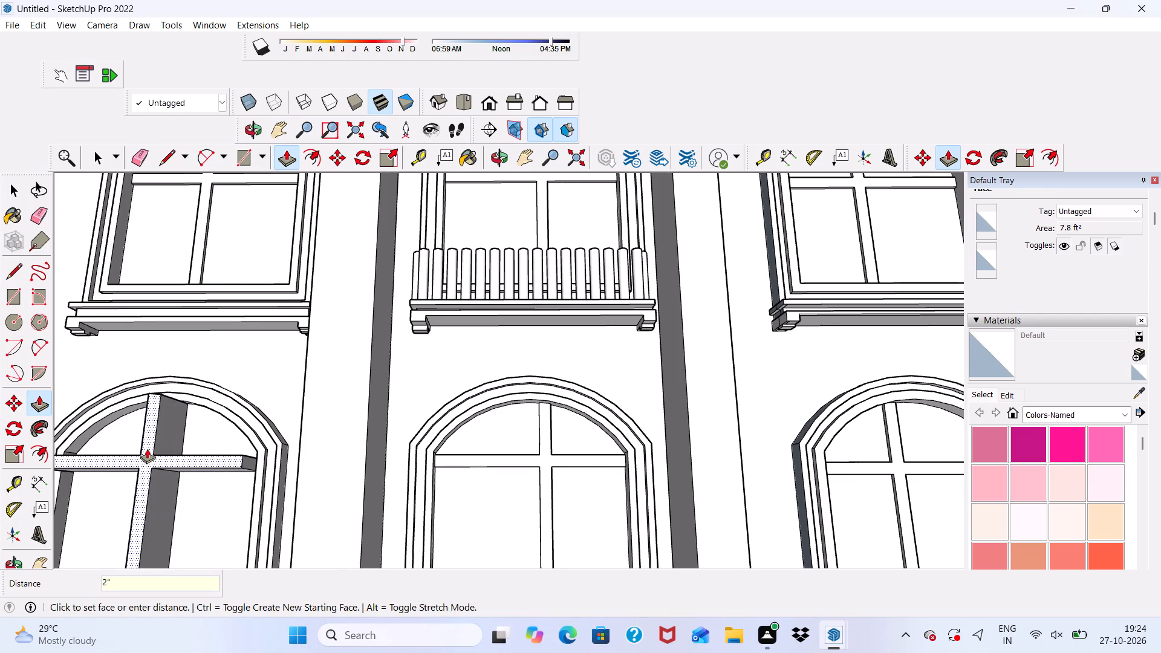
{"action": "key", "text": "Return"}
Push/Pull the cross-shaped bar face of the left column's lowest arched window outward by 2".
{"action": "scroll", "coordinate": [146, 447], "scroll_direction": "down", "scroll_amount": 5}
{"action": "scroll", "coordinate": [173, 347], "scroll_direction": "down", "scroll_amount": 8}
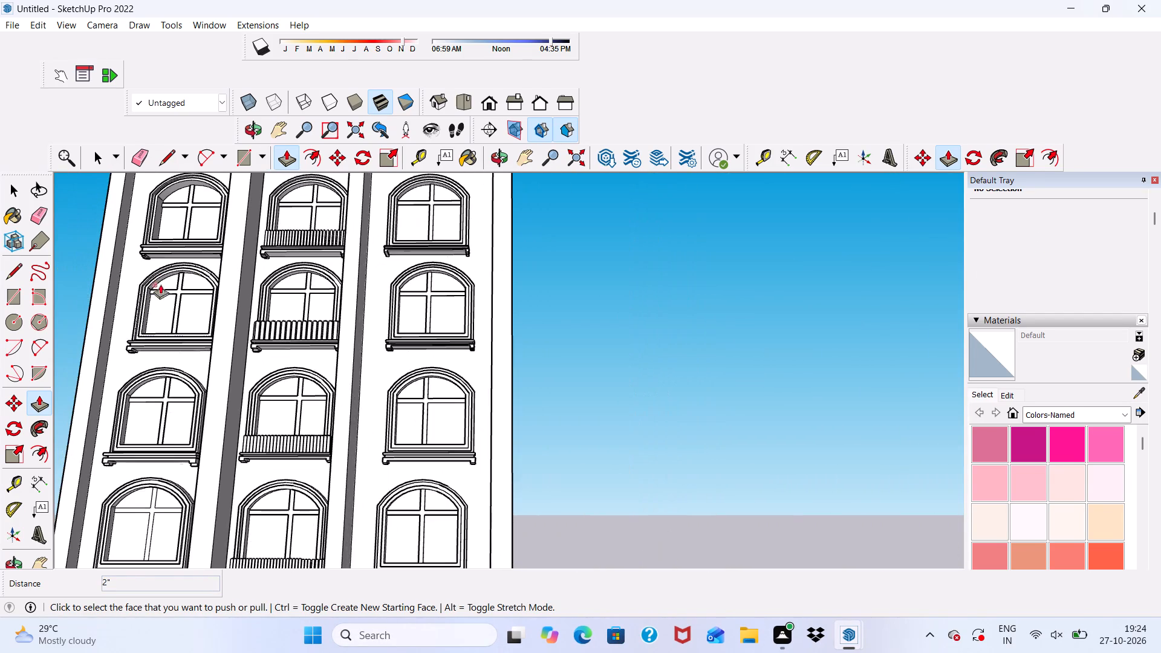
{"action": "scroll", "coordinate": [149, 573], "scroll_direction": "up", "scroll_amount": 7}
{"action": "scroll", "coordinate": [193, 476], "scroll_direction": "up", "scroll_amount": 5}
{"action": "left_click", "coordinate": [155, 509]}
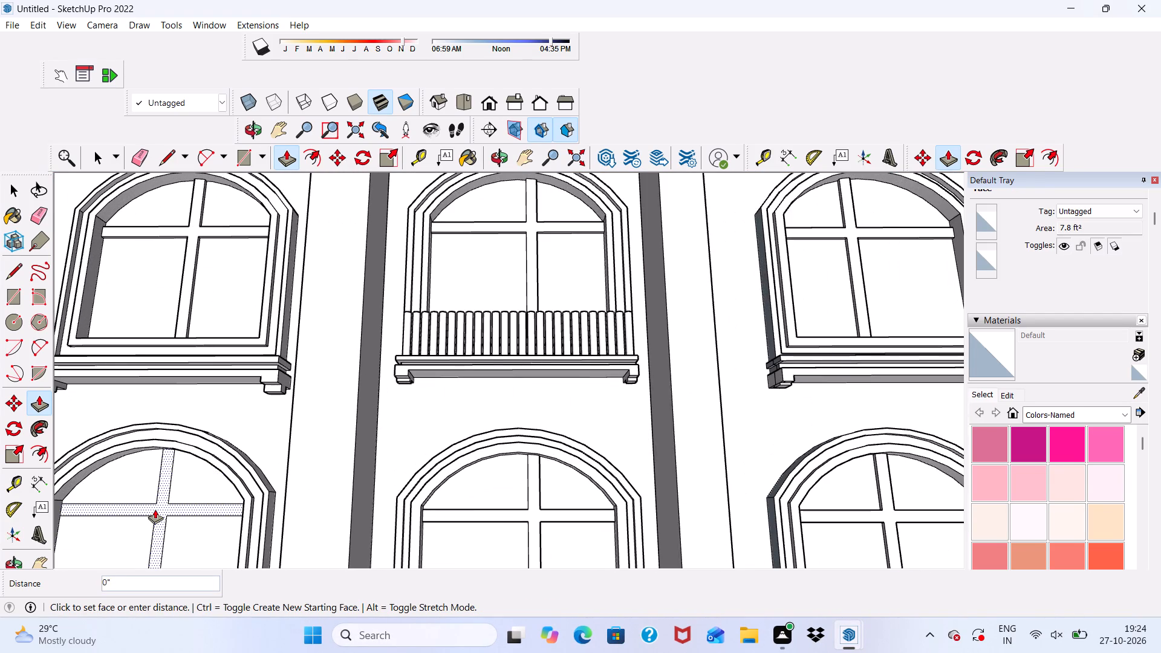
{"action": "key", "text": "2"}
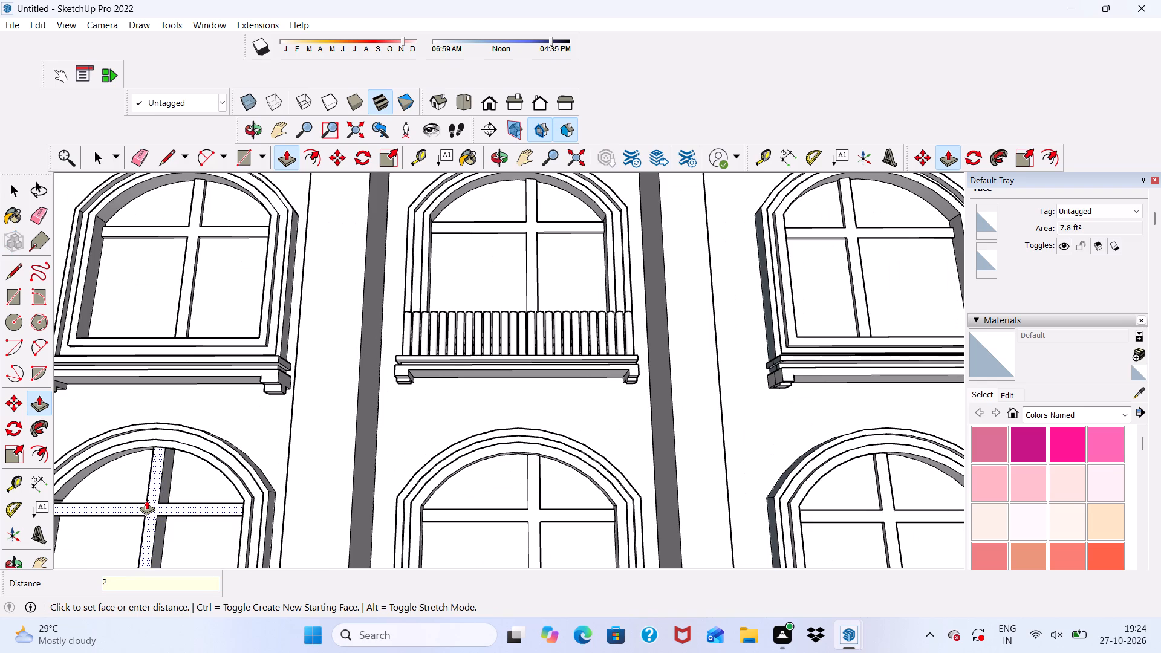
{"action": "key", "text": "shift+quotedbl"}
{"action": "key", "text": "Return"}
Leave Push/Pull and examine the window bars of all three facade columns, from the cornice down to the ground floor.
{"action": "scroll", "coordinate": [146, 500], "scroll_direction": "down", "scroll_amount": 6}
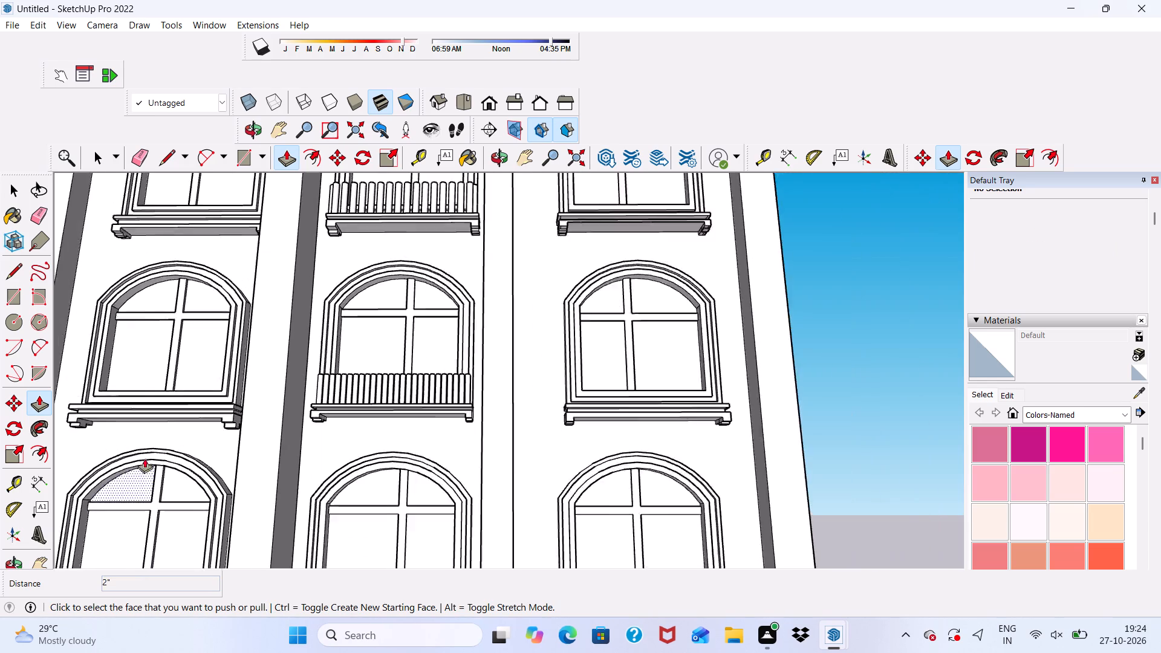
{"action": "scroll", "coordinate": [145, 458], "scroll_direction": "down", "scroll_amount": 1}
{"action": "scroll", "coordinate": [153, 377], "scroll_direction": "down", "scroll_amount": 12}
{"action": "middle_click_drag", "start_coordinate": [240, 427], "coordinate": [252, 603]}
{"action": "scroll", "coordinate": [166, 297], "scroll_direction": "up", "scroll_amount": 6}
{"action": "scroll", "coordinate": [215, 102], "scroll_direction": "up", "scroll_amount": 1}
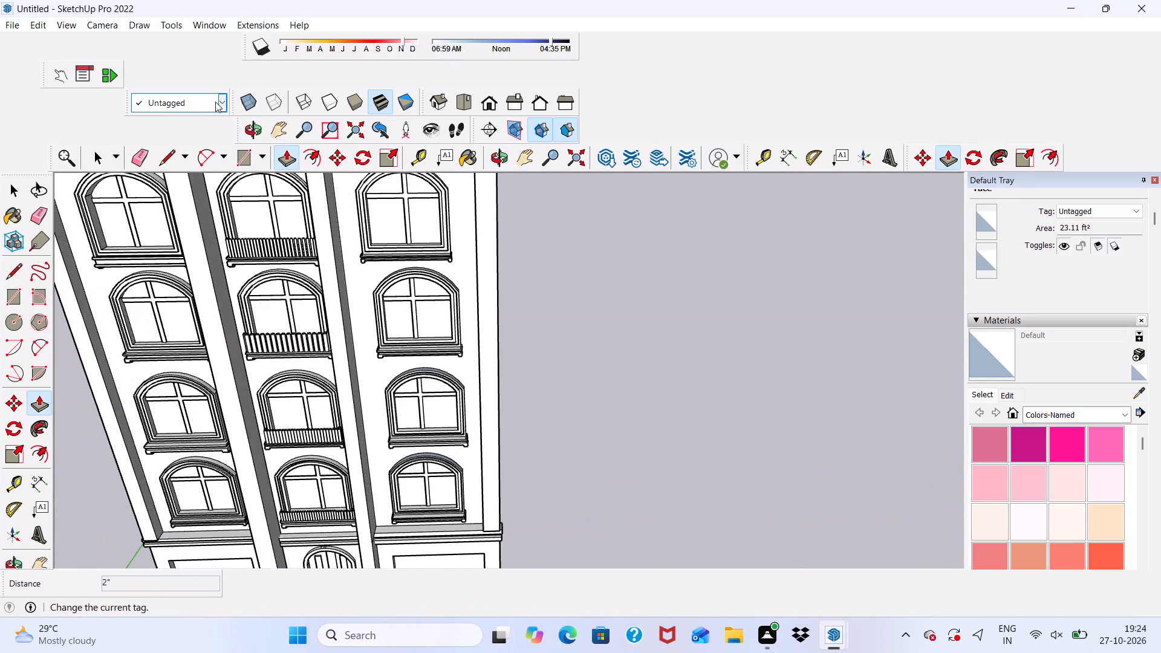
{"action": "scroll", "coordinate": [242, 304], "scroll_direction": "down", "scroll_amount": 11}
{"action": "scroll", "coordinate": [284, 314], "scroll_direction": "up", "scroll_amount": 7}
{"action": "middle_click_drag", "start_coordinate": [281, 256], "coordinate": [271, 167]}
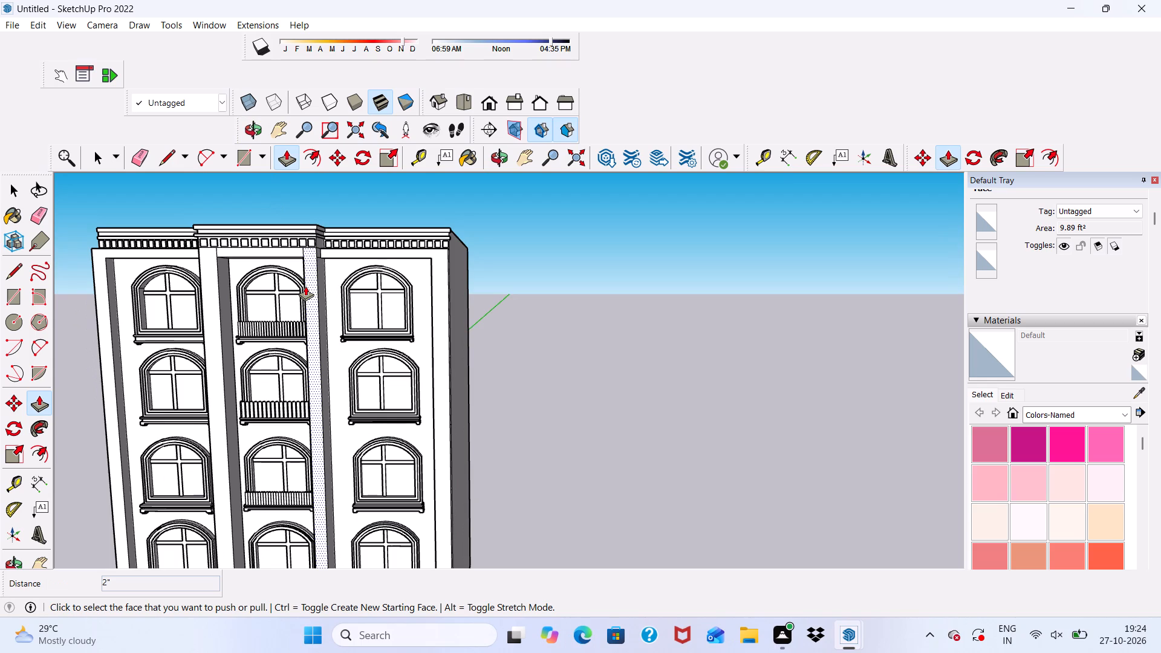
{"action": "key", "text": "space"}
{"action": "scroll", "coordinate": [305, 292], "scroll_direction": "down", "scroll_amount": 5}
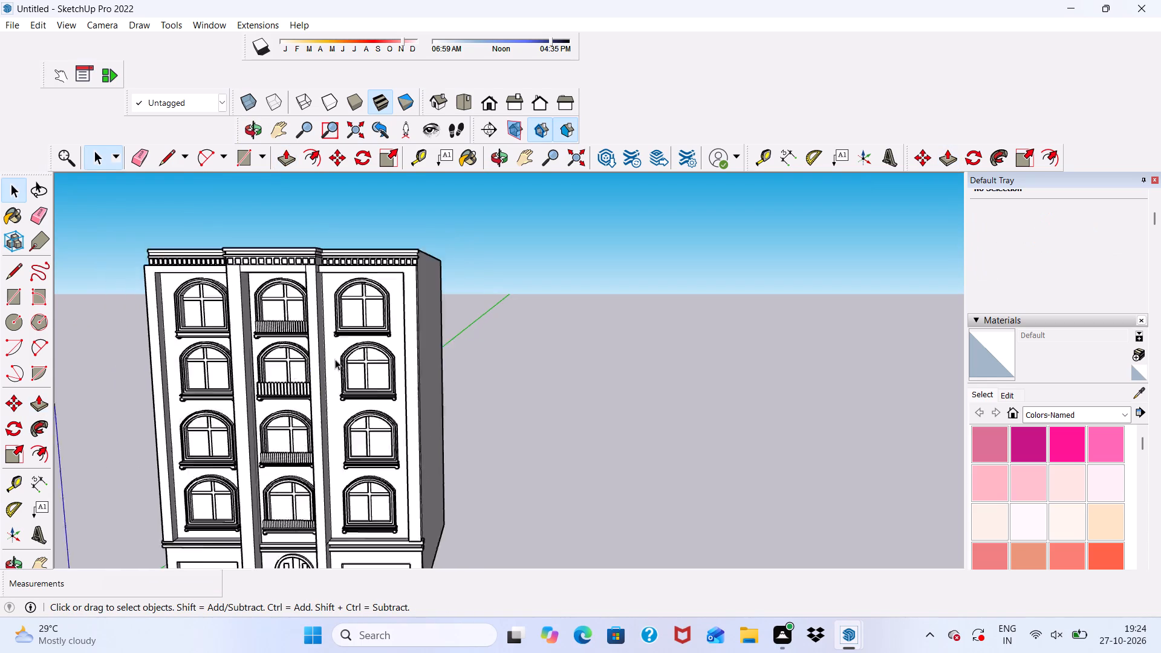
{"action": "scroll", "coordinate": [335, 359], "scroll_direction": "down", "scroll_amount": 2}
{"action": "scroll", "coordinate": [449, 463], "scroll_direction": "up", "scroll_amount": 8}
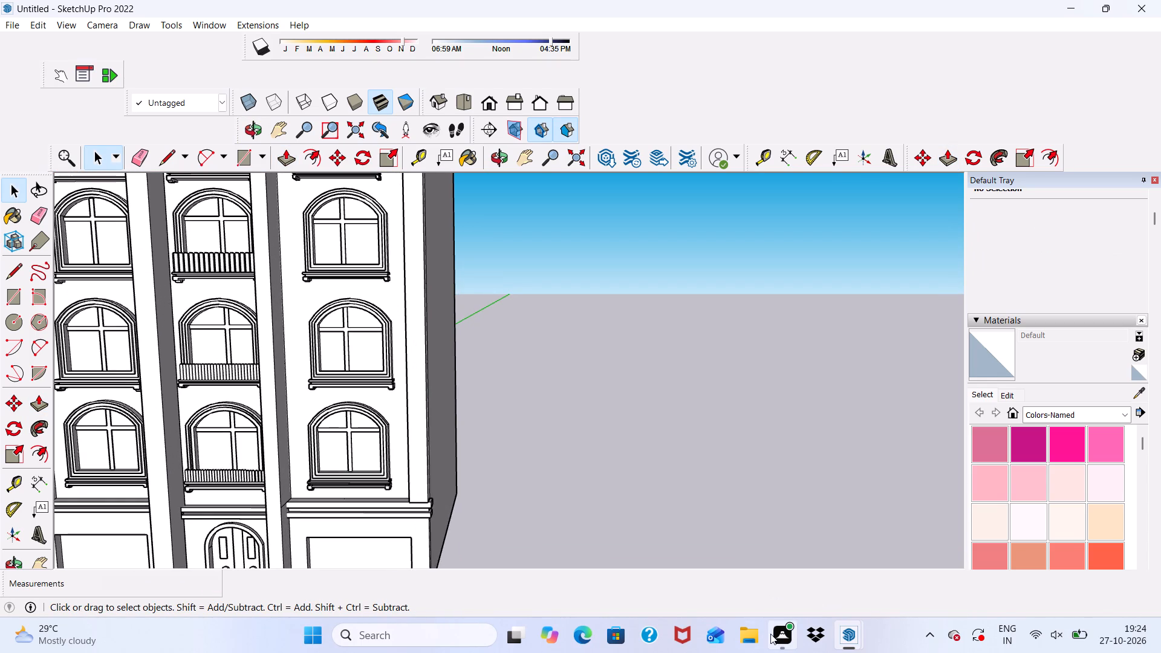
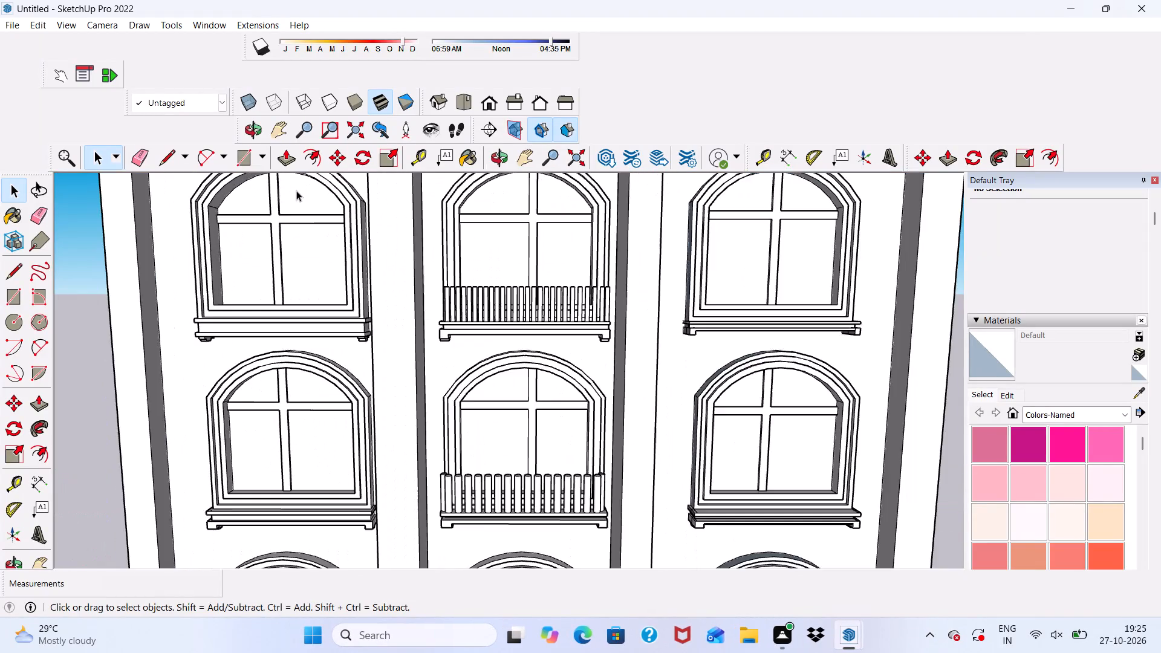
Inspect the building's facade with its cornice, arched windows and balconies from above and from the front.
{"action": "middle_click_drag", "start_coordinate": [296, 190], "coordinate": [236, 288]}
{"action": "scroll", "coordinate": [237, 262], "scroll_direction": "down", "scroll_amount": 8}
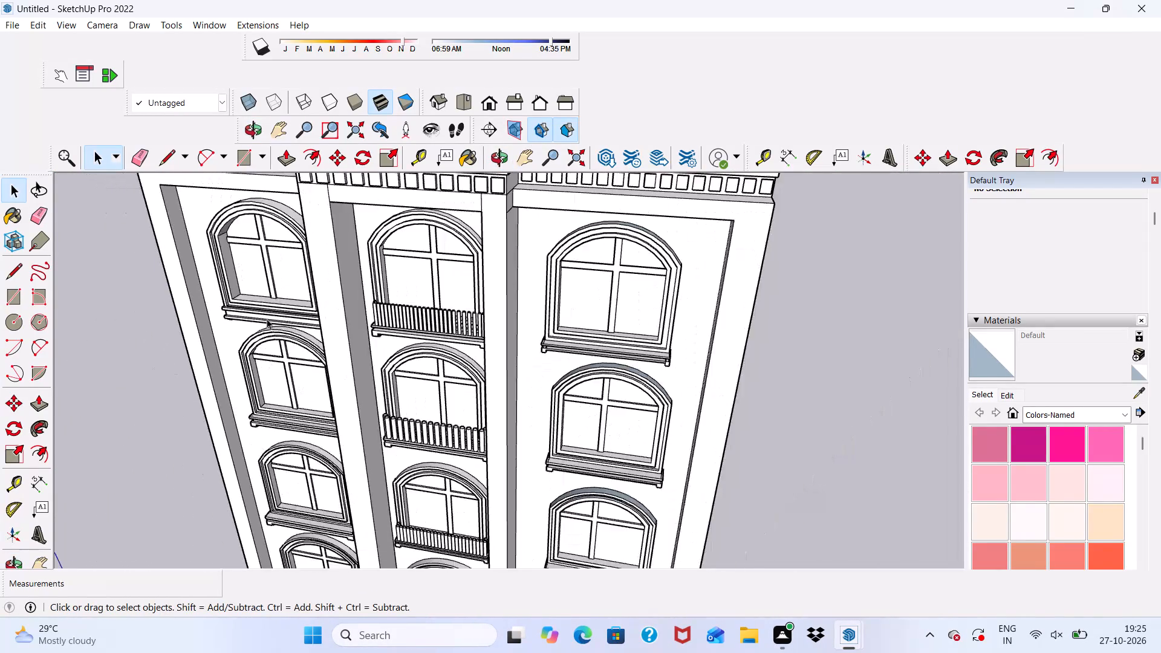
{"action": "scroll", "coordinate": [267, 319], "scroll_direction": "down", "scroll_amount": 4}
{"action": "scroll", "coordinate": [276, 366], "scroll_direction": "up", "scroll_amount": 11}
{"action": "scroll", "coordinate": [231, 218], "scroll_direction": "down", "scroll_amount": 2}
{"action": "middle_click_drag", "start_coordinate": [232, 218], "coordinate": [389, 235]}
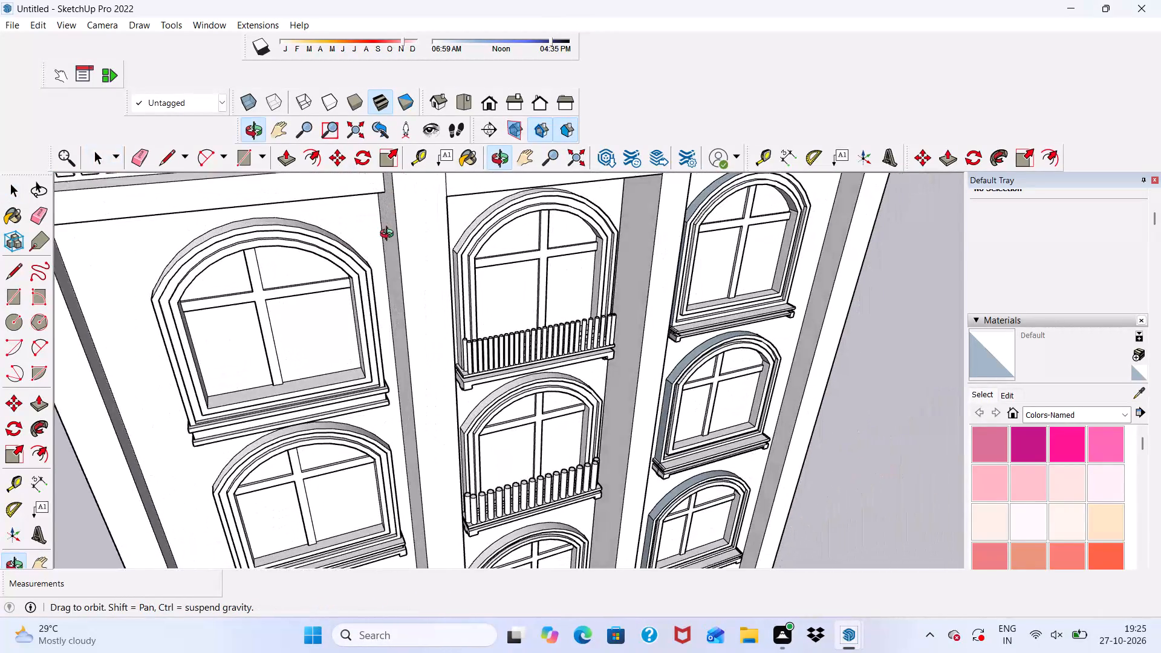
{"action": "middle_click_drag", "start_coordinate": [389, 235], "coordinate": [344, 270]}
{"action": "scroll", "coordinate": [343, 273], "scroll_direction": "down", "scroll_amount": 8}
{"action": "scroll", "coordinate": [316, 204], "scroll_direction": "up", "scroll_amount": 1}
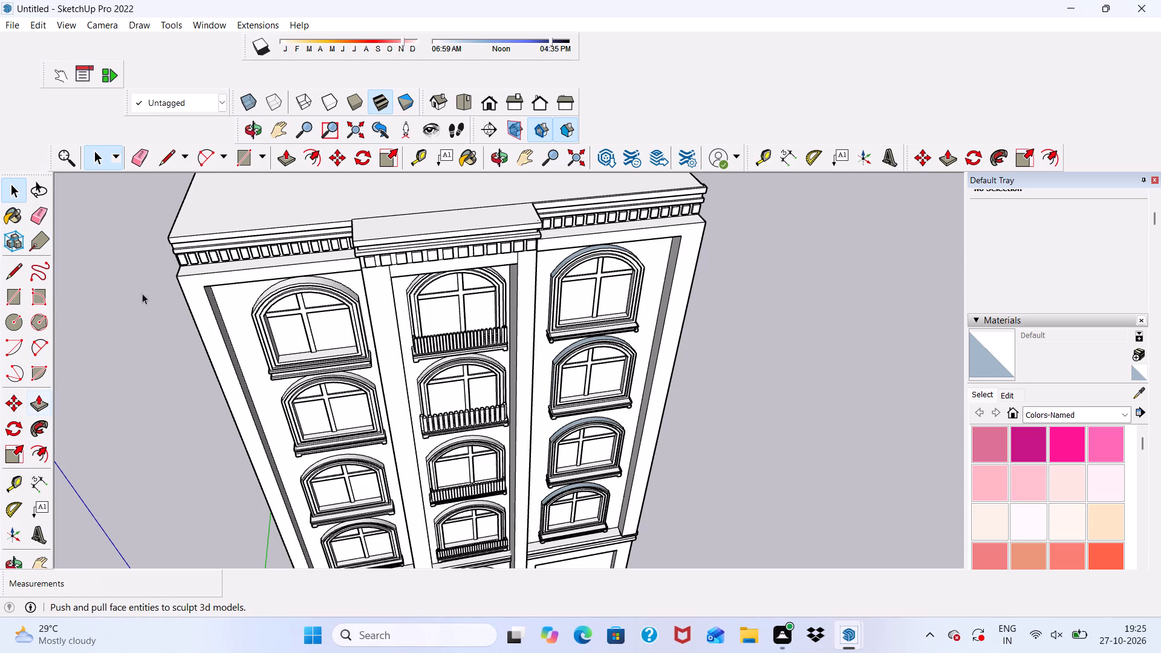
{"action": "scroll", "coordinate": [402, 353], "scroll_direction": "up", "scroll_amount": 3}
{"action": "scroll", "coordinate": [402, 354], "scroll_direction": "down", "scroll_amount": 4}
{"action": "middle_click_drag", "start_coordinate": [392, 378], "coordinate": [353, 186]}
{"action": "scroll", "coordinate": [367, 290], "scroll_direction": "up", "scroll_amount": 5}
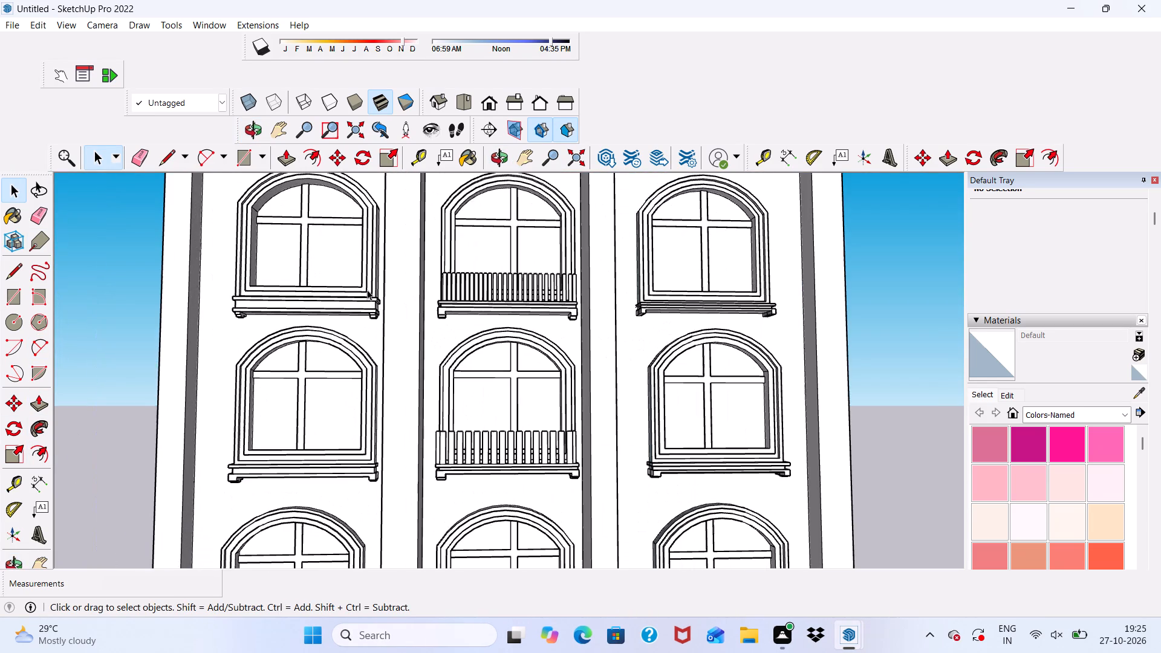
{"action": "scroll", "coordinate": [359, 273], "scroll_direction": "down", "scroll_amount": 2}
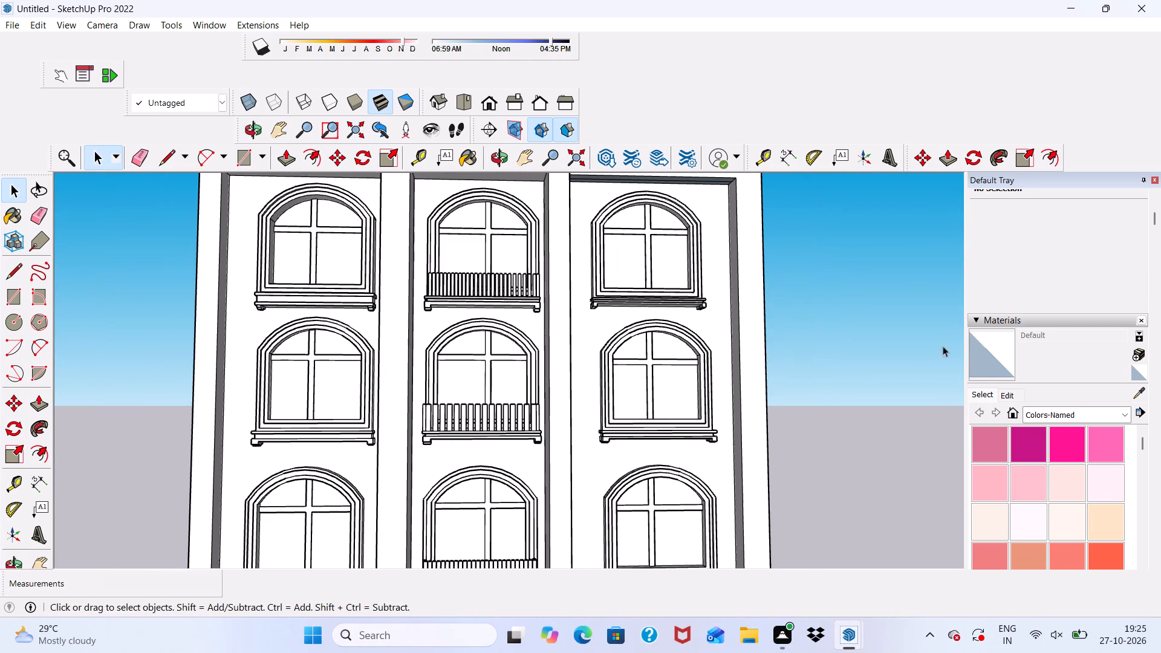
Look through the Colors-Named material swatches for a suitable window frame colour.
{"action": "scroll", "coordinate": [1051, 466], "scroll_direction": "down", "scroll_amount": 5}
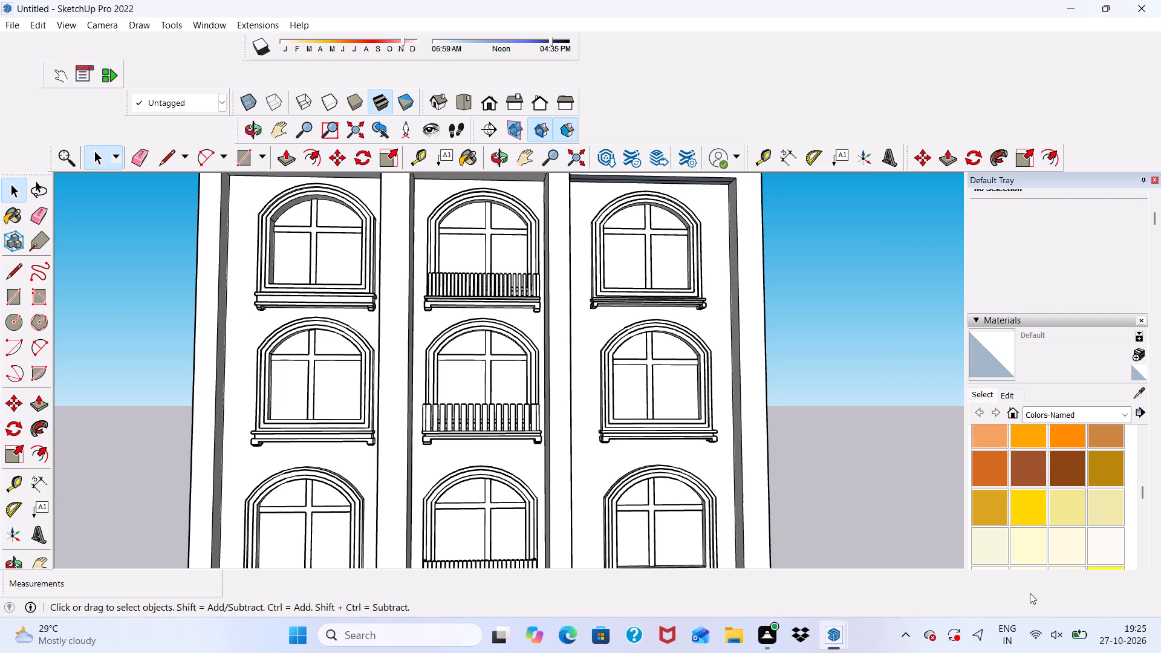
{"action": "scroll", "coordinate": [1030, 505], "scroll_direction": "down", "scroll_amount": 6}
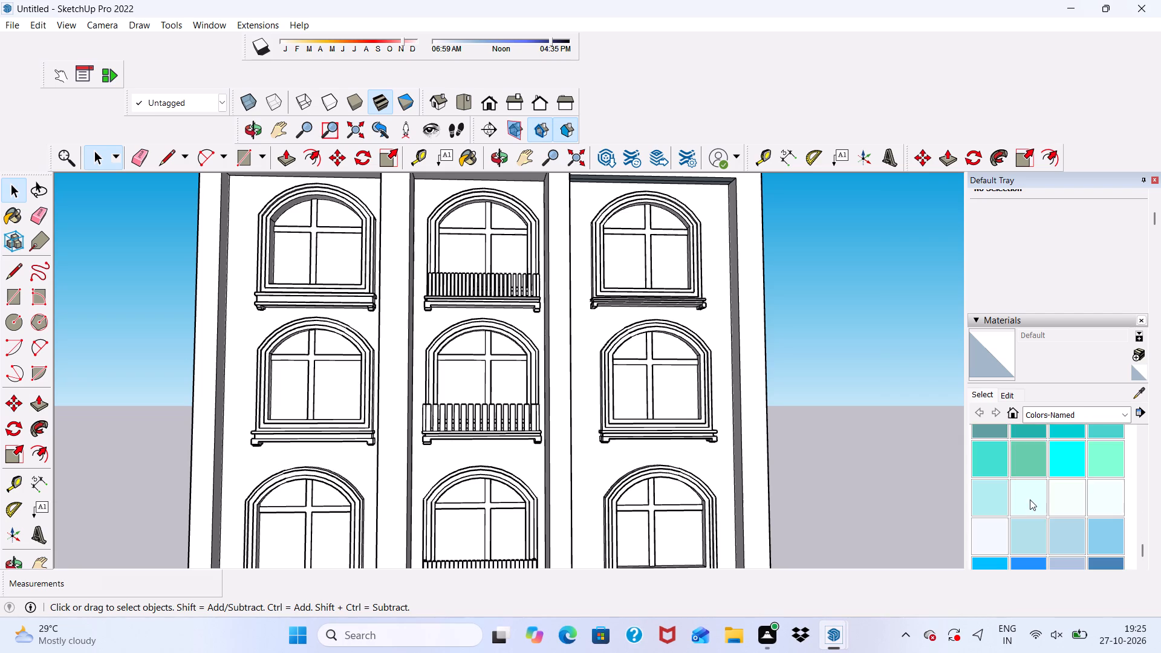
{"action": "scroll", "coordinate": [1030, 499], "scroll_direction": "down", "scroll_amount": 4}
{"action": "scroll", "coordinate": [1030, 499], "scroll_direction": "up", "scroll_amount": 4}
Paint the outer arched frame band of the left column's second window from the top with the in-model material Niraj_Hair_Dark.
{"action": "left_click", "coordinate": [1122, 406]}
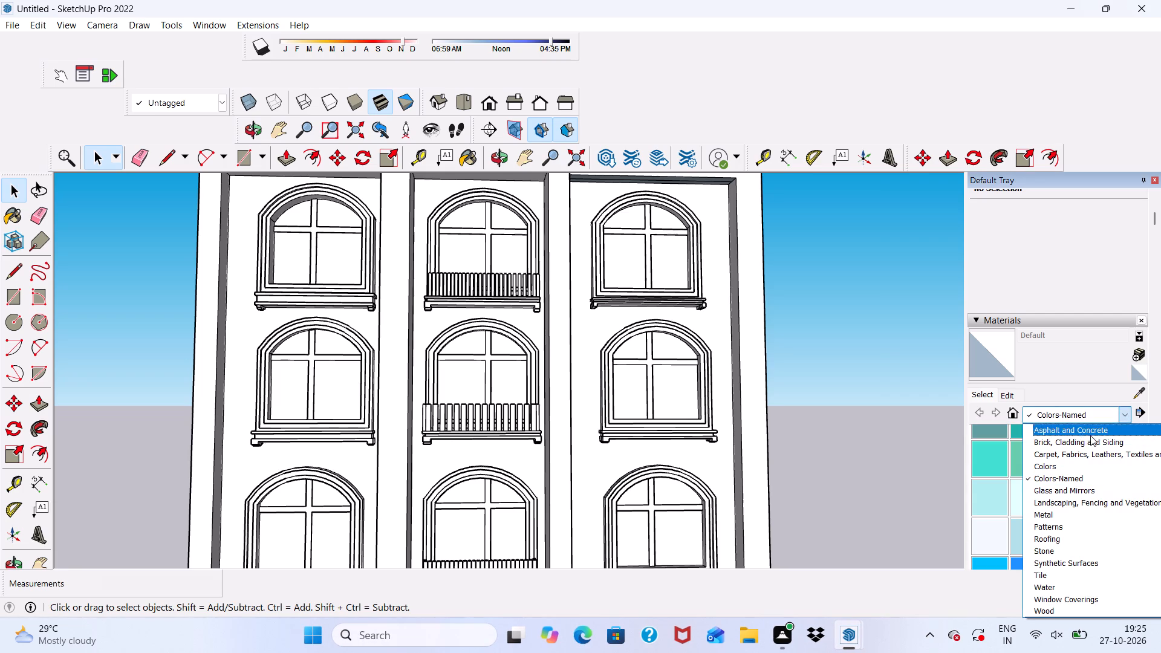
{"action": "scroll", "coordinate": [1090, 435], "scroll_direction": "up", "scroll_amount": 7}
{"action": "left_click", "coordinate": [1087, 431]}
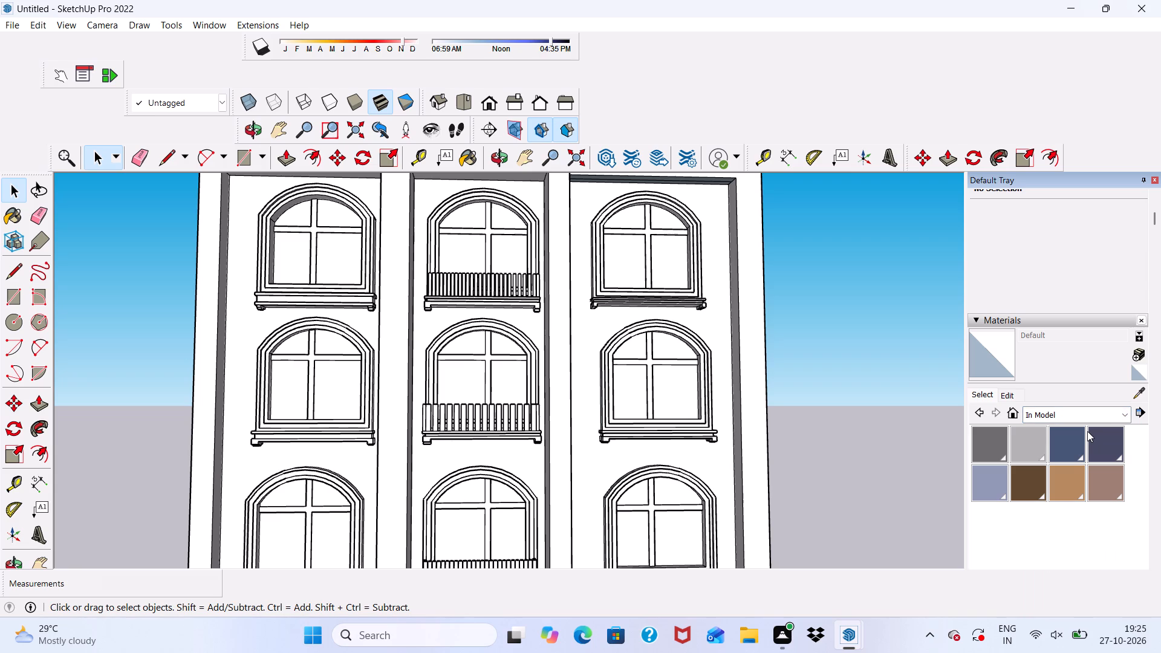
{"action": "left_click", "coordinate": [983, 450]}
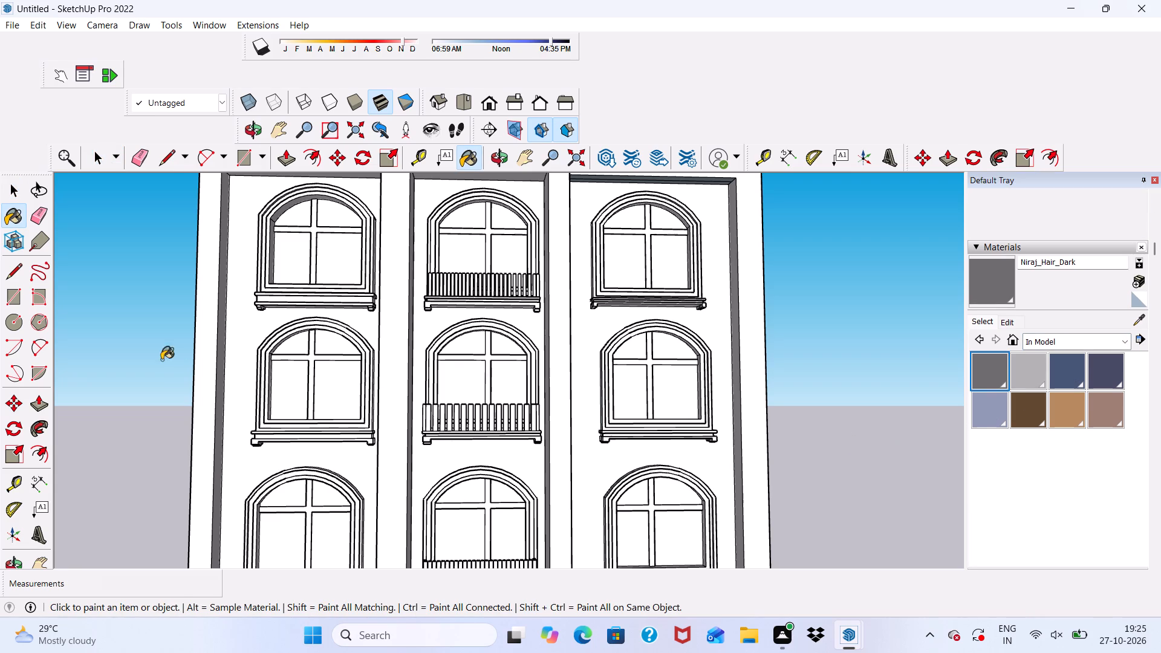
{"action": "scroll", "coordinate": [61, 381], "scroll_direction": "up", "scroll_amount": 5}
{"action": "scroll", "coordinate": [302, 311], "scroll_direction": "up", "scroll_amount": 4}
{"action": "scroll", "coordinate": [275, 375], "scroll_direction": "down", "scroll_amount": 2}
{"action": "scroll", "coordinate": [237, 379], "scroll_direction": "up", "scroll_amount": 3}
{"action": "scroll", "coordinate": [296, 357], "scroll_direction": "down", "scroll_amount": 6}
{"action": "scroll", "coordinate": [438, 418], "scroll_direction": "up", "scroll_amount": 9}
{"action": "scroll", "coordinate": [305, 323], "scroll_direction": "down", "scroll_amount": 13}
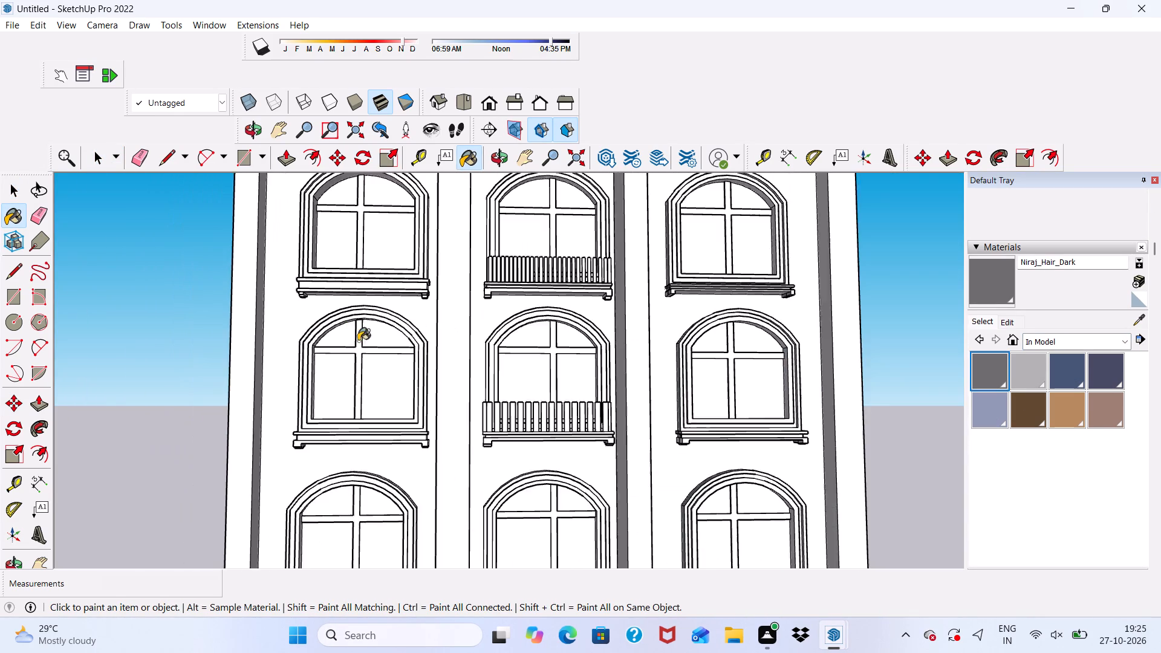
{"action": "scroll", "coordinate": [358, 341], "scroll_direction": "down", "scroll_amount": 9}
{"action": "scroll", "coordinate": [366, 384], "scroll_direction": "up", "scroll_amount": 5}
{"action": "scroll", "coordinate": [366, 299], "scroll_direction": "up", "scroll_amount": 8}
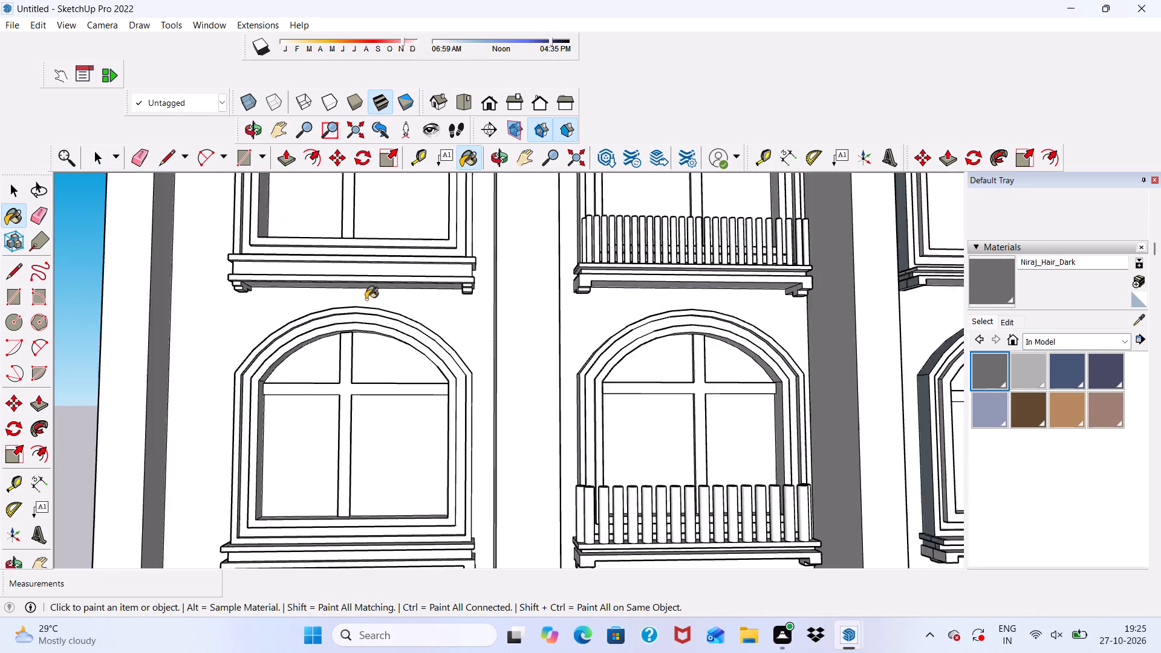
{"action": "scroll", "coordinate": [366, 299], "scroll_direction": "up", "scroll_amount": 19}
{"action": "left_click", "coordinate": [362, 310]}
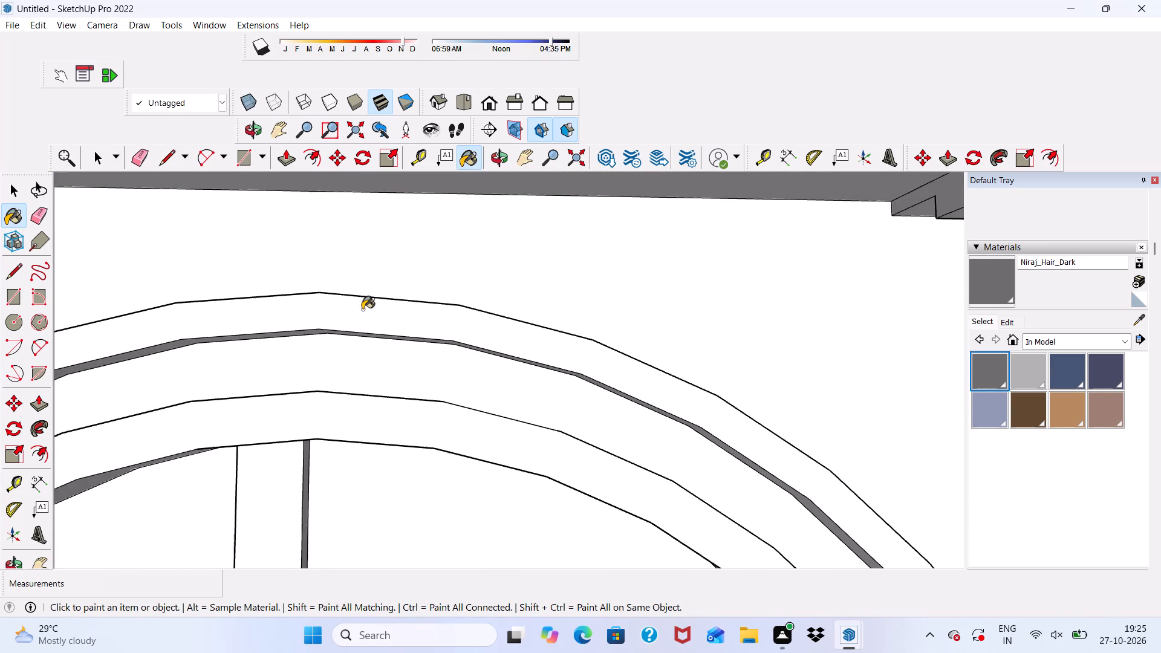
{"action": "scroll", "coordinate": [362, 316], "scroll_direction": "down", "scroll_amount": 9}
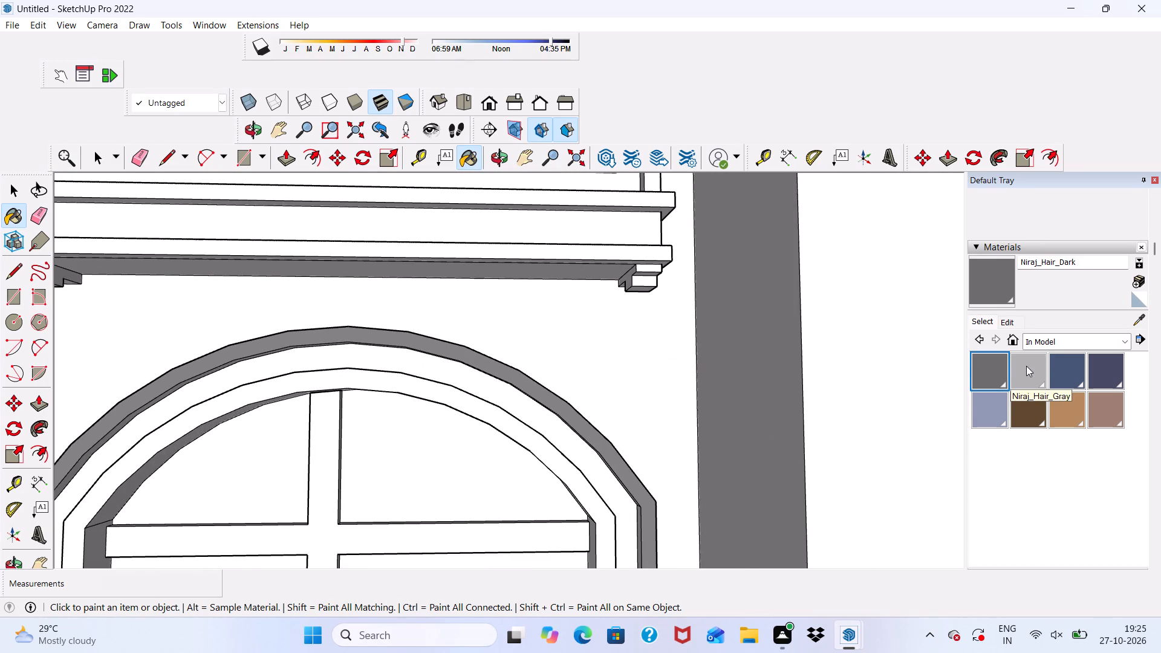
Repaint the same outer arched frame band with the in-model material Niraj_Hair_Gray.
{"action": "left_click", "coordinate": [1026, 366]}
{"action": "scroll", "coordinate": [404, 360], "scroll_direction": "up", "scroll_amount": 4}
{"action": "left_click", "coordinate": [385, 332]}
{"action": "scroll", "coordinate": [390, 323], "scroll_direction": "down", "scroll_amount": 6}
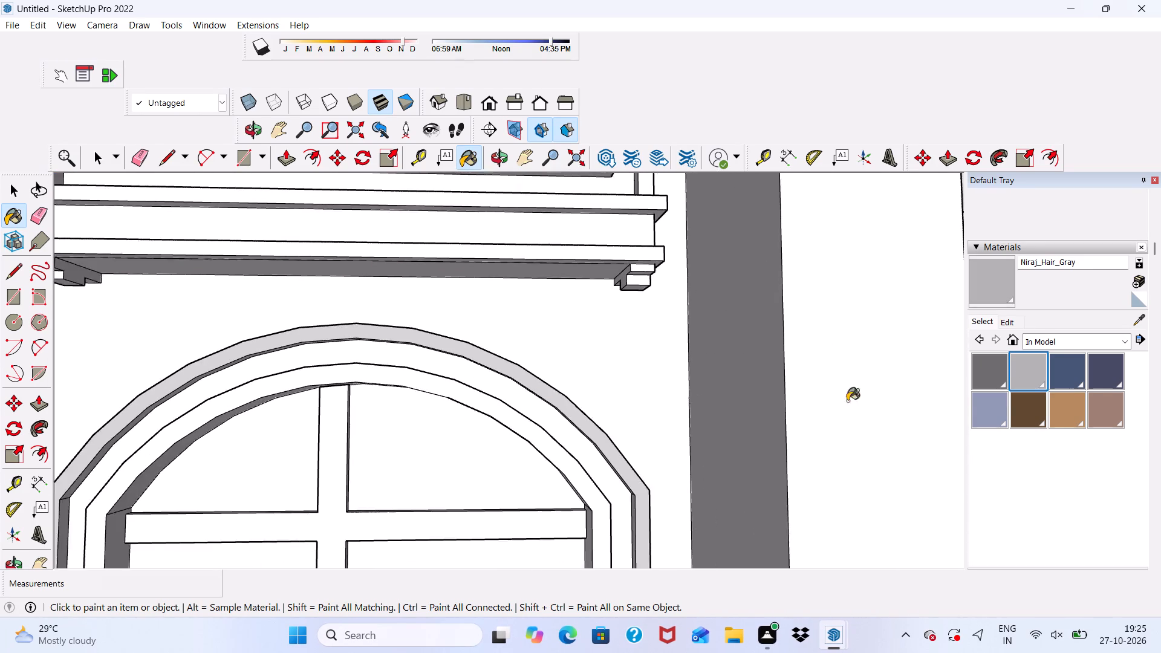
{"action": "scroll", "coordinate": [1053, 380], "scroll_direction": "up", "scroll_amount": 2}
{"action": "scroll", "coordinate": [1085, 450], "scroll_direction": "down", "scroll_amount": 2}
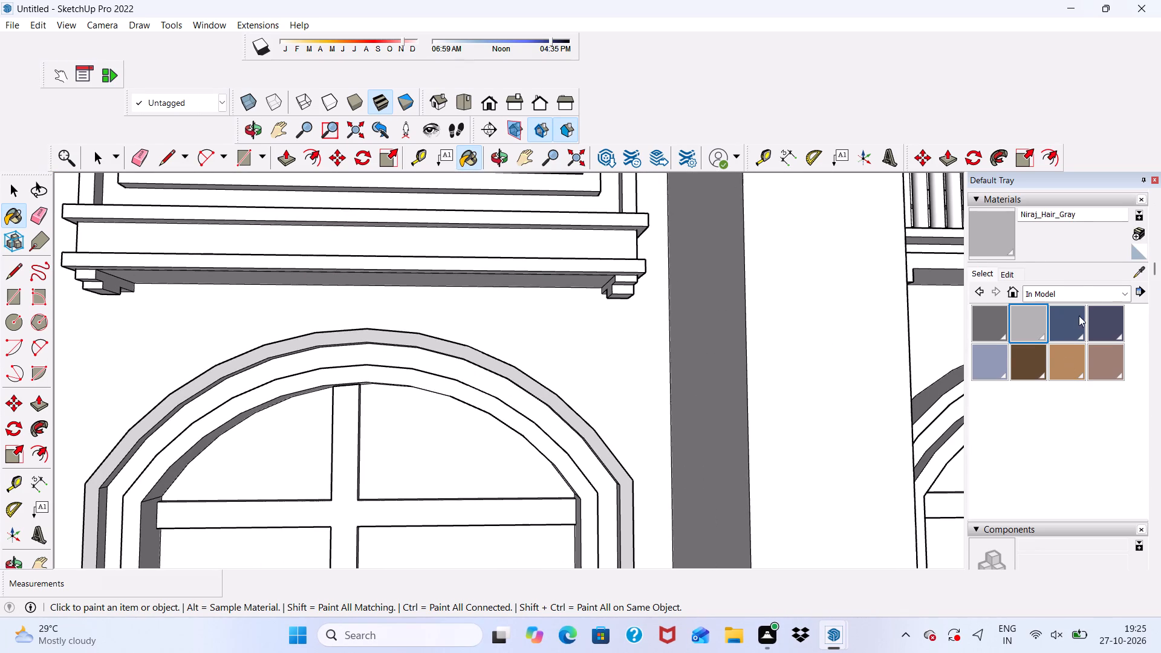
Repaint the window's outer arched frame band with 0133_Gray from the Colors-Named collection.
{"action": "left_click", "coordinate": [1122, 294]}
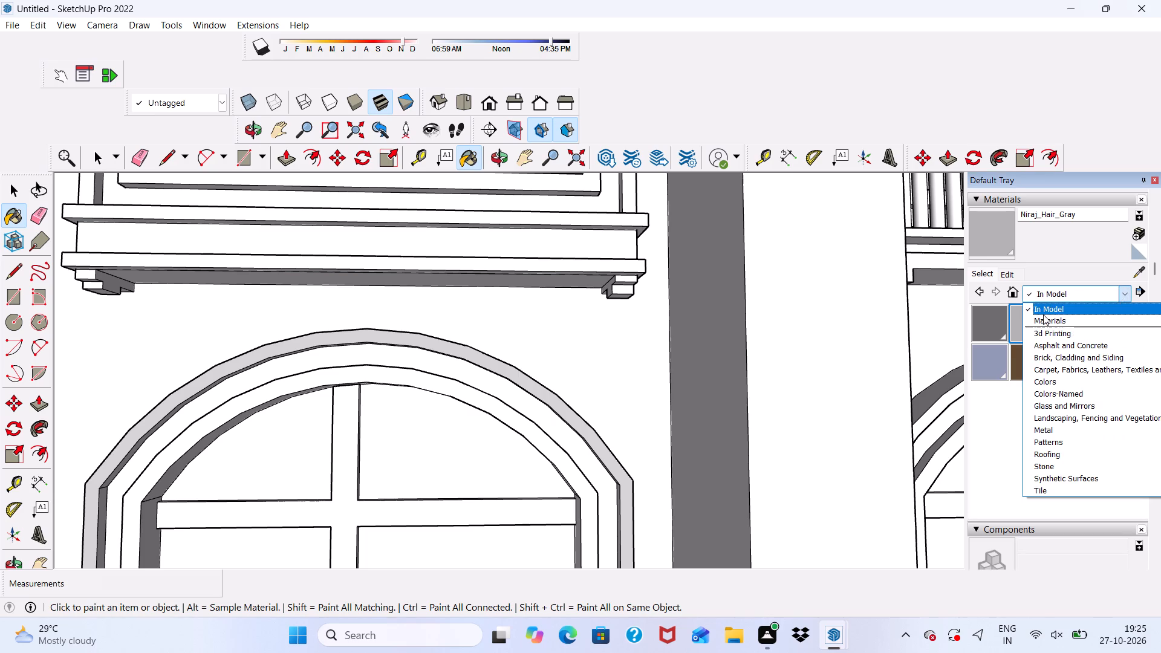
{"action": "left_click", "coordinate": [1043, 314]}
{"action": "left_click", "coordinate": [1115, 288]}
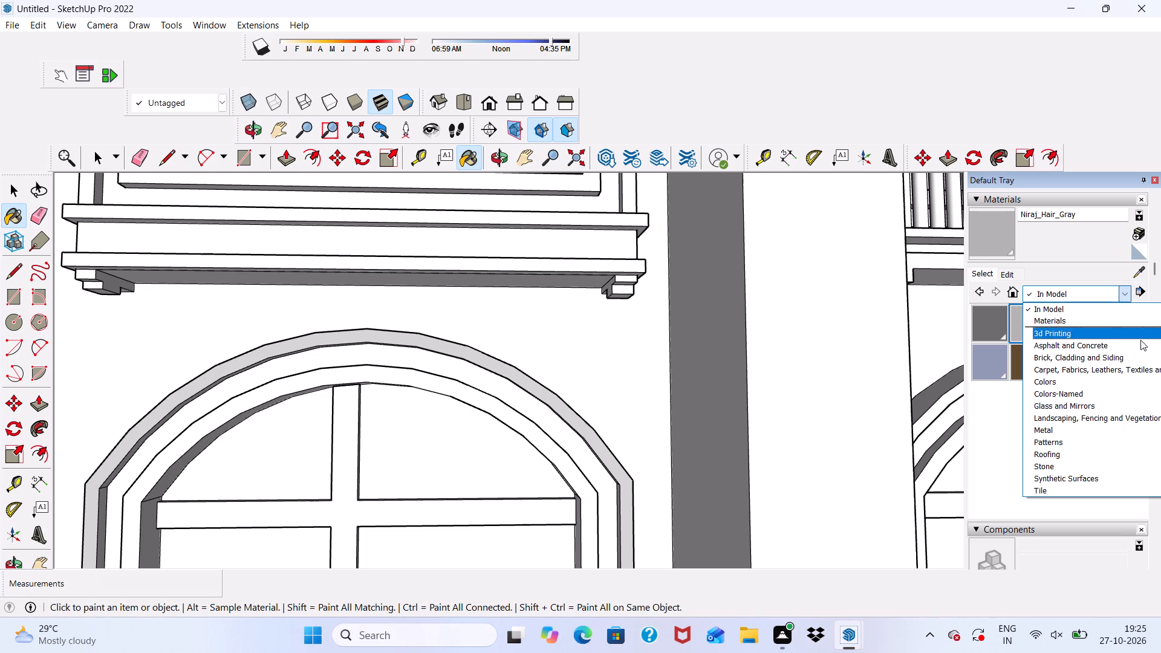
{"action": "left_click", "coordinate": [1110, 325]}
{"action": "scroll", "coordinate": [1109, 324], "scroll_direction": "down", "scroll_amount": 1}
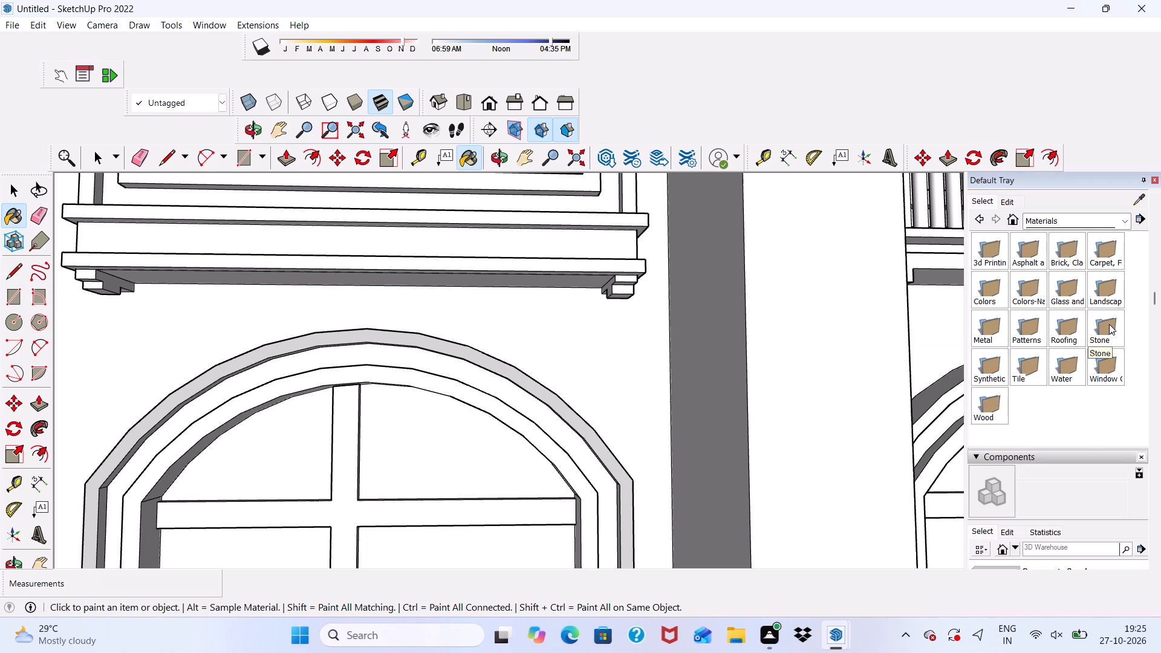
{"action": "scroll", "coordinate": [1084, 318], "scroll_direction": "up", "scroll_amount": 2}
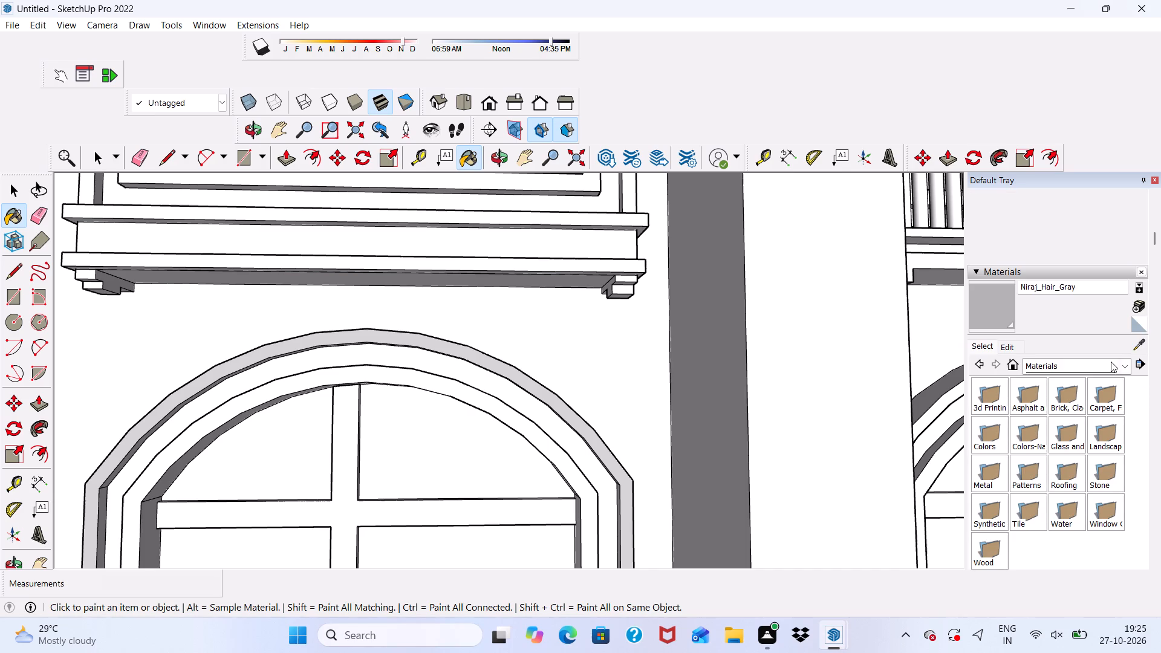
{"action": "left_click", "coordinate": [1124, 363]}
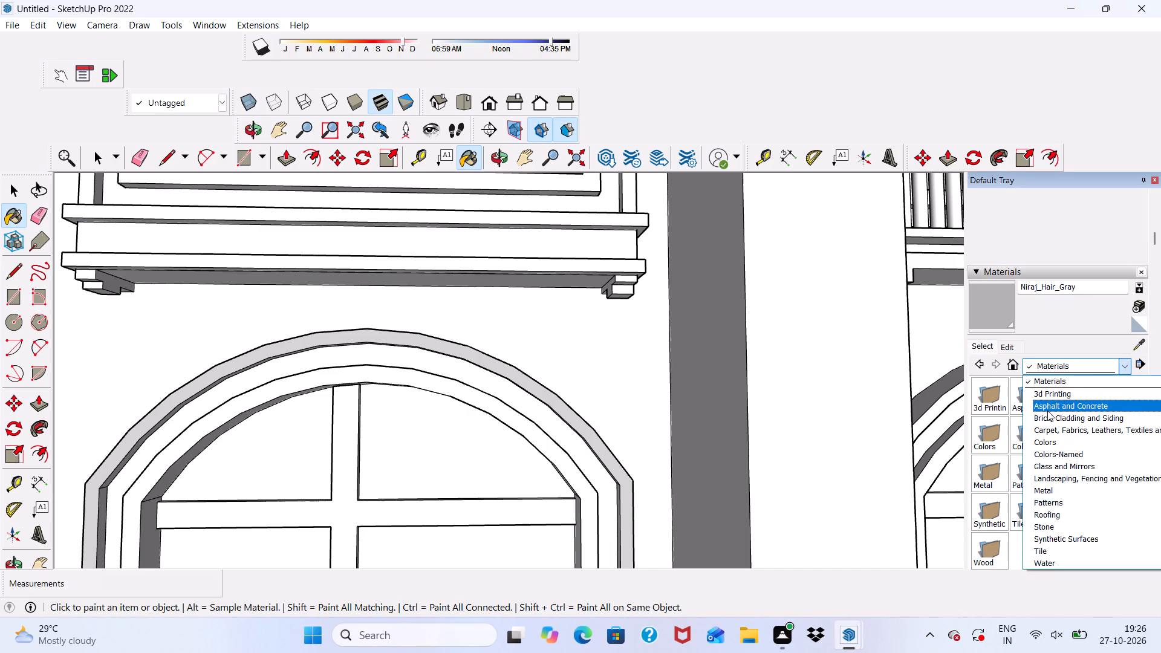
{"action": "left_click", "coordinate": [1054, 449]}
{"action": "scroll", "coordinate": [1052, 418], "scroll_direction": "down", "scroll_amount": 11}
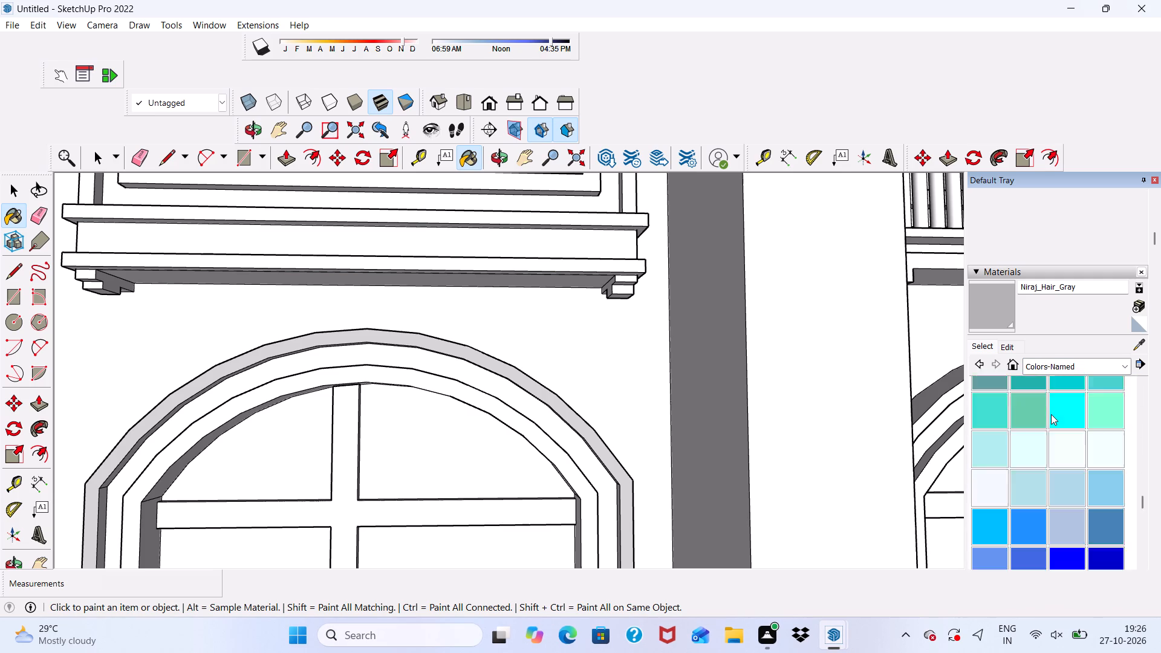
{"action": "scroll", "coordinate": [1051, 414], "scroll_direction": "down", "scroll_amount": 6}
{"action": "left_click", "coordinate": [995, 444]}
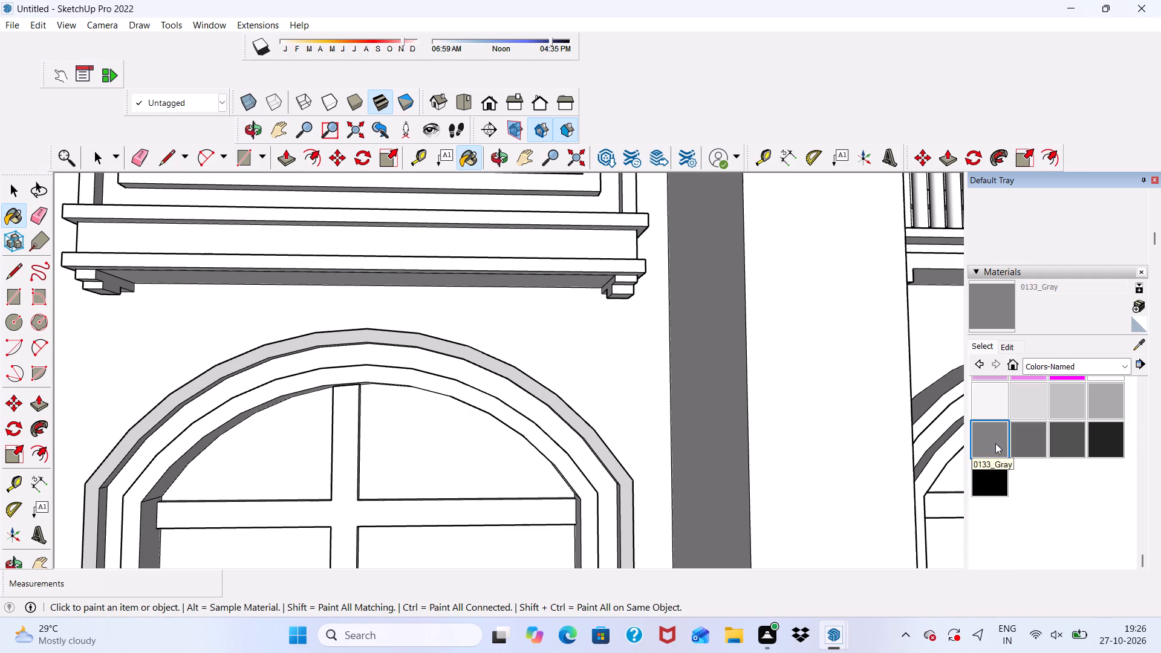
{"action": "scroll", "coordinate": [915, 462], "scroll_direction": "down", "scroll_amount": 3}
{"action": "scroll", "coordinate": [582, 458], "scroll_direction": "up", "scroll_amount": 9}
{"action": "scroll", "coordinate": [575, 379], "scroll_direction": "up", "scroll_amount": 5}
{"action": "left_click", "coordinate": [590, 357]}
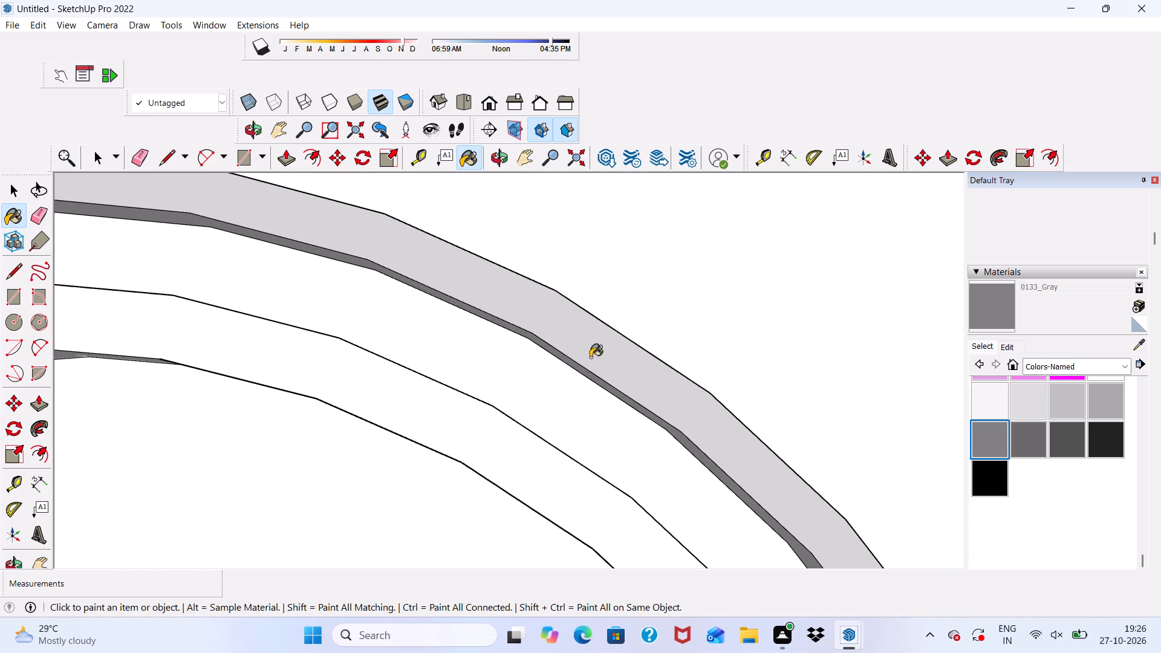
{"action": "scroll", "coordinate": [590, 357], "scroll_direction": "down", "scroll_amount": 19}
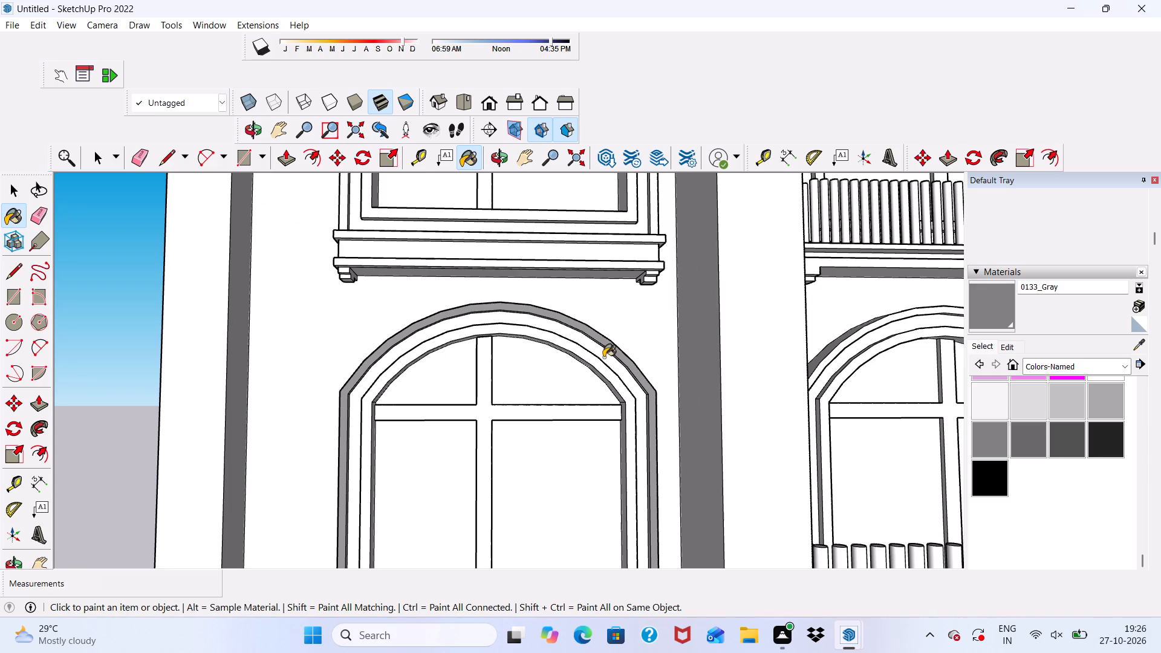
Paint the two inner front bands of the same arched window frame with 0133_Gray.
{"action": "scroll", "coordinate": [576, 382], "scroll_direction": "up", "scroll_amount": 11}
{"action": "left_click", "coordinate": [573, 282]}
{"action": "left_click", "coordinate": [565, 309]}
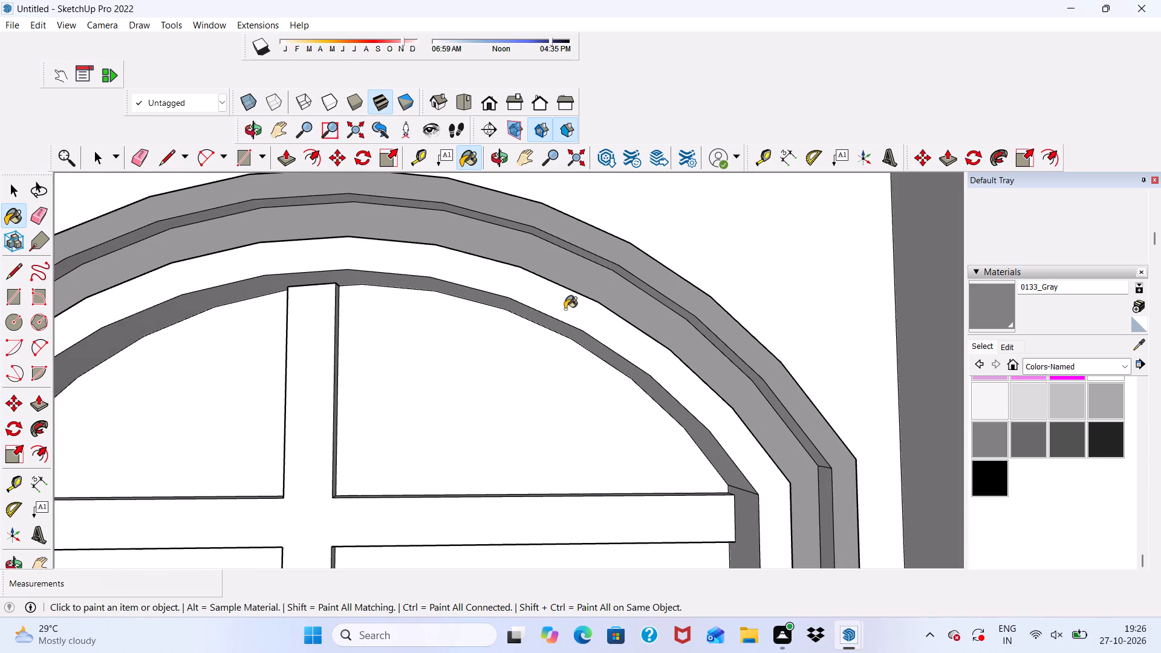
{"action": "scroll", "coordinate": [565, 309], "scroll_direction": "down", "scroll_amount": 11}
Paint the frame's outer arch edge, the narrow step between its bands, and the left jamb's inner and step faces with 0133_Gray.
{"action": "middle_click_drag", "start_coordinate": [564, 330], "coordinate": [456, 452]}
{"action": "scroll", "coordinate": [564, 330], "scroll_direction": "up", "scroll_amount": 1}
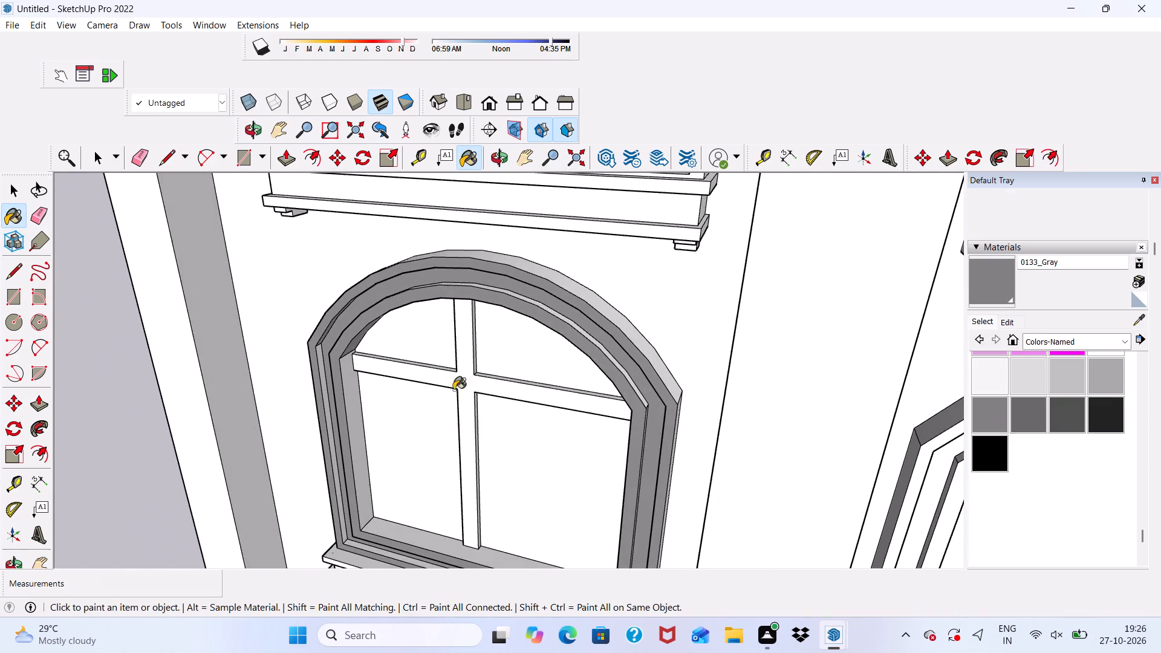
{"action": "scroll", "coordinate": [537, 307], "scroll_direction": "up", "scroll_amount": 10}
{"action": "left_click", "coordinate": [585, 268]}
{"action": "scroll", "coordinate": [584, 275], "scroll_direction": "down", "scroll_amount": 1}
{"action": "scroll", "coordinate": [529, 354], "scroll_direction": "up", "scroll_amount": 3}
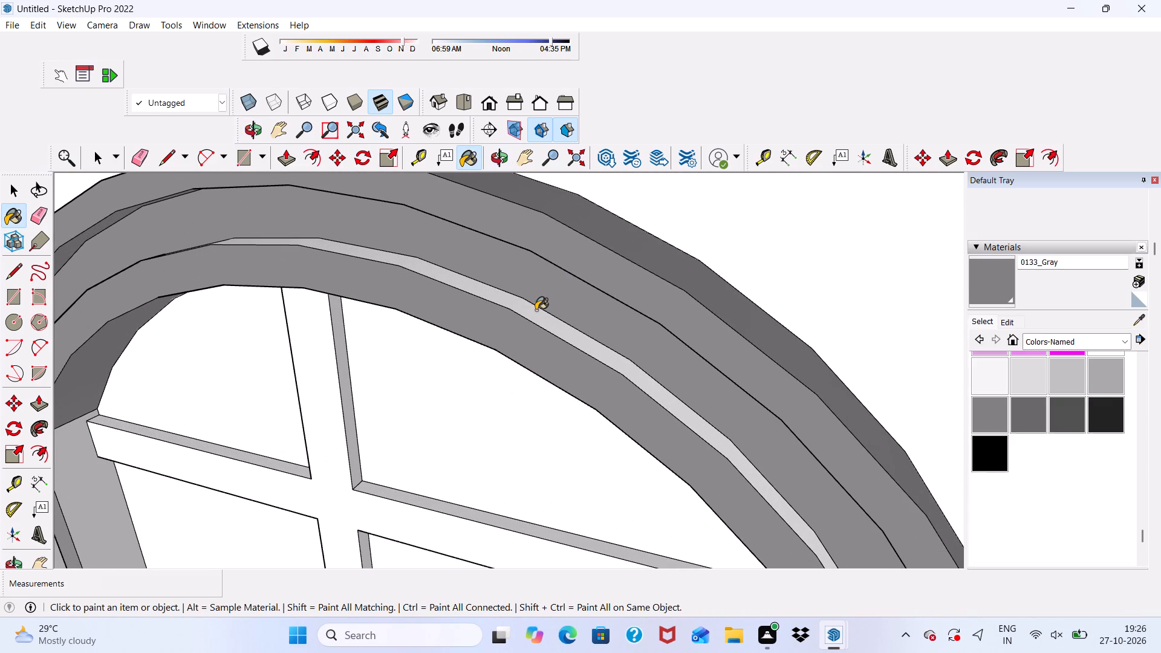
{"action": "left_click", "coordinate": [538, 316]}
{"action": "scroll", "coordinate": [538, 316], "scroll_direction": "down", "scroll_amount": 14}
{"action": "scroll", "coordinate": [380, 409], "scroll_direction": "up", "scroll_amount": 6}
{"action": "left_click", "coordinate": [375, 366]}
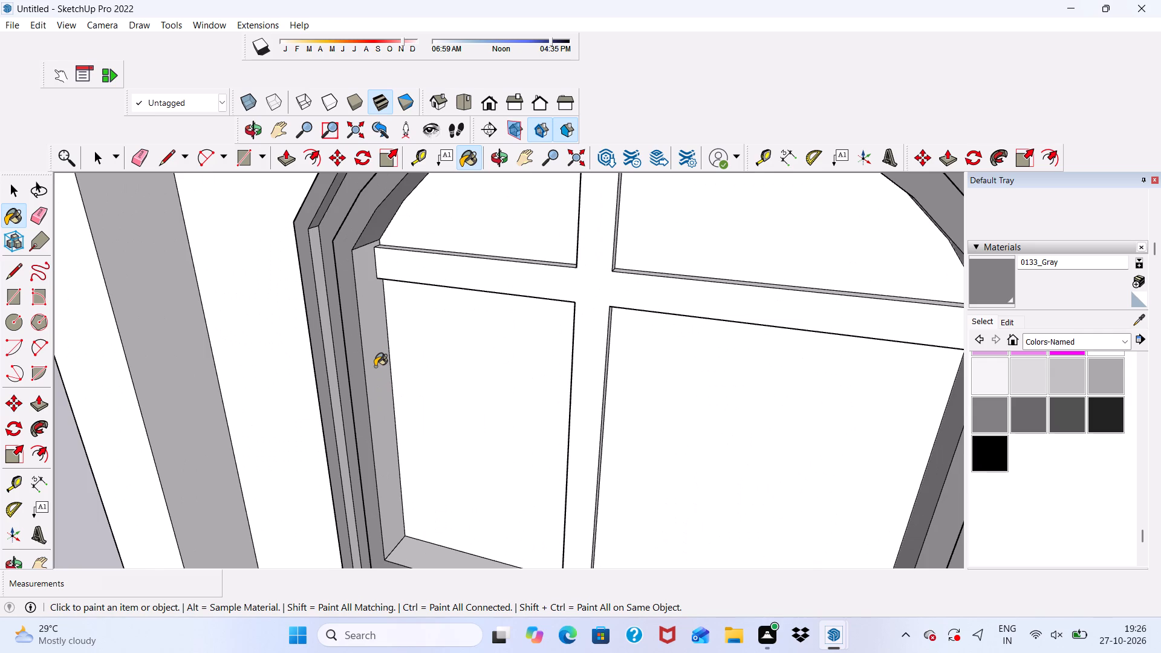
{"action": "scroll", "coordinate": [358, 368], "scroll_direction": "up", "scroll_amount": 5}
{"action": "left_click", "coordinate": [315, 358]}
{"action": "scroll", "coordinate": [319, 358], "scroll_direction": "down", "scroll_amount": 1}
Paint the left jamb's outer side and step face, and the right jamb's inner reveal and step face, with 0133_Gray.
{"action": "middle_click_drag", "start_coordinate": [319, 358], "coordinate": [557, 319]}
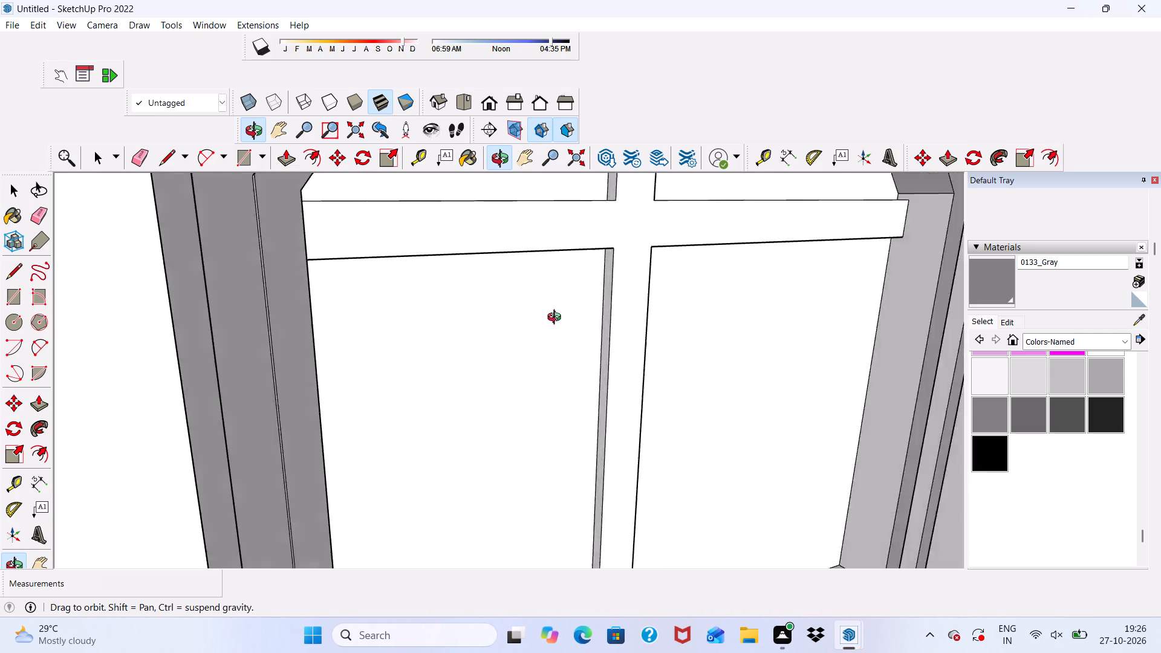
{"action": "middle_click_drag", "start_coordinate": [557, 319], "coordinate": [631, 340]}
{"action": "left_click", "coordinate": [164, 386]}
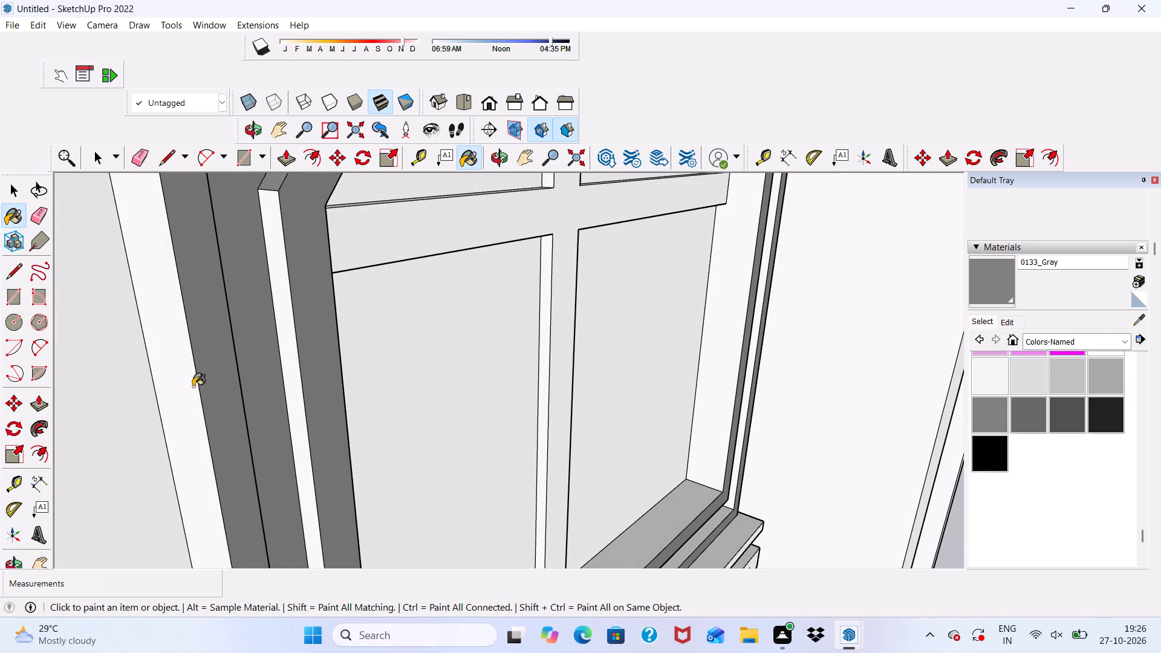
{"action": "left_click", "coordinate": [294, 378]}
{"action": "scroll", "coordinate": [264, 378], "scroll_direction": "down", "scroll_amount": 7}
{"action": "scroll", "coordinate": [263, 301], "scroll_direction": "up", "scroll_amount": 5}
{"action": "scroll", "coordinate": [263, 273], "scroll_direction": "down", "scroll_amount": 9}
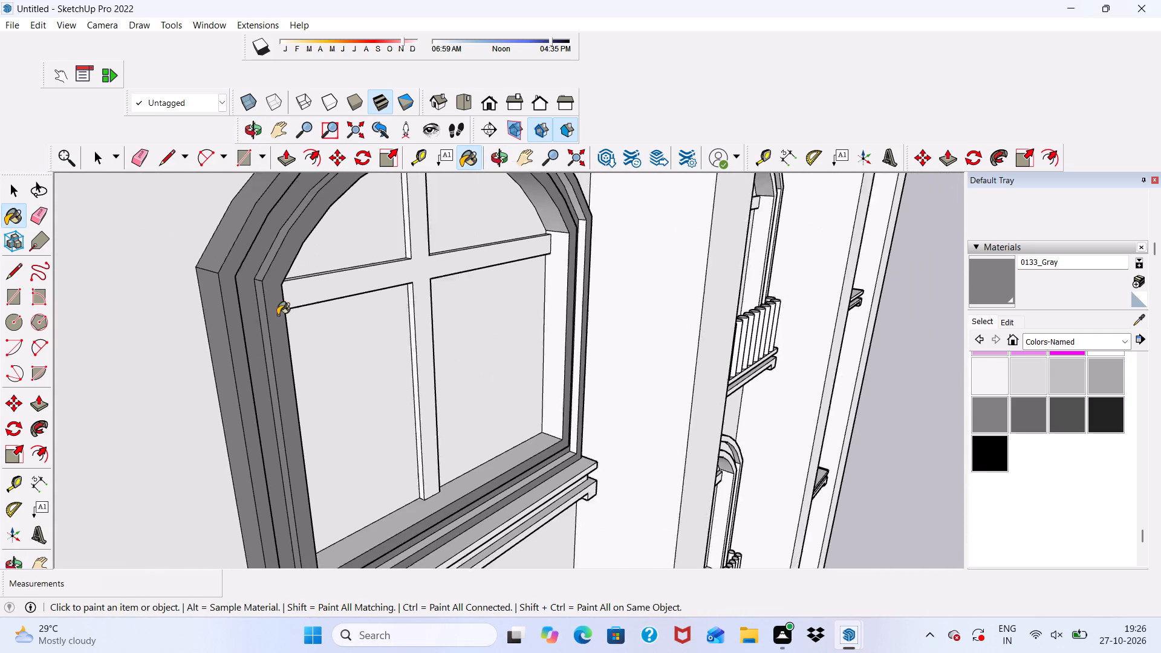
{"action": "scroll", "coordinate": [278, 315], "scroll_direction": "down", "scroll_amount": 1}
{"action": "scroll", "coordinate": [544, 288], "scroll_direction": "up", "scroll_amount": 5}
{"action": "left_click", "coordinate": [544, 288]}
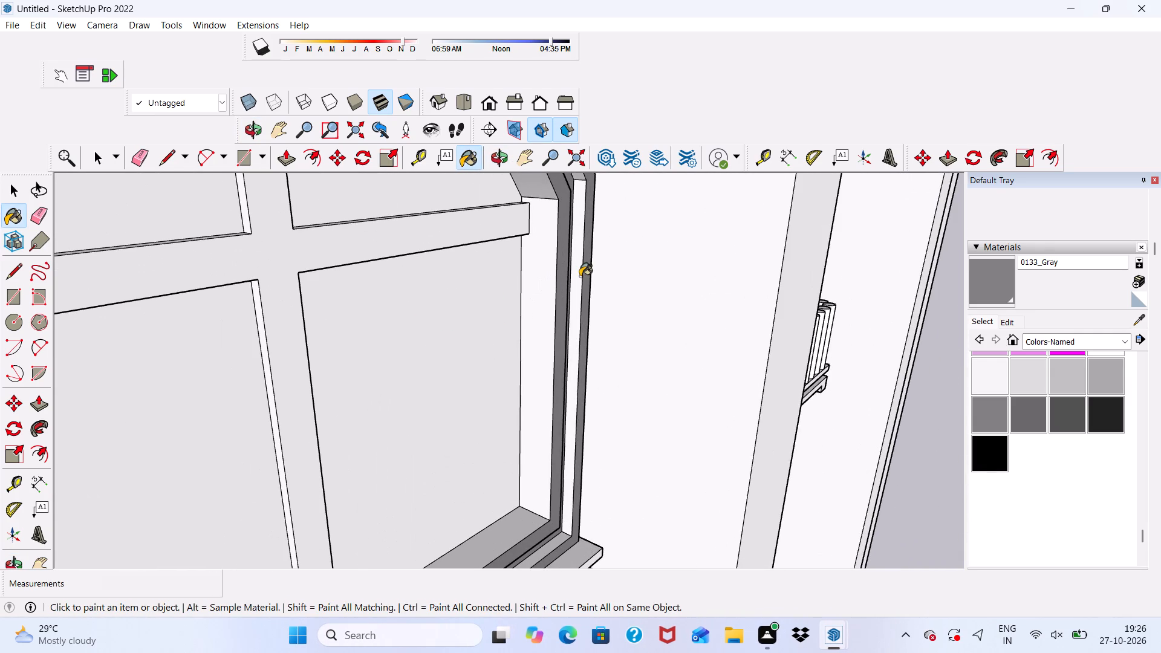
{"action": "left_click", "coordinate": [580, 276]}
{"action": "scroll", "coordinate": [580, 188], "scroll_direction": "up", "scroll_amount": 3}
{"action": "scroll", "coordinate": [576, 204], "scroll_direction": "down", "scroll_amount": 13}
{"action": "scroll", "coordinate": [519, 285], "scroll_direction": "up", "scroll_amount": 8}
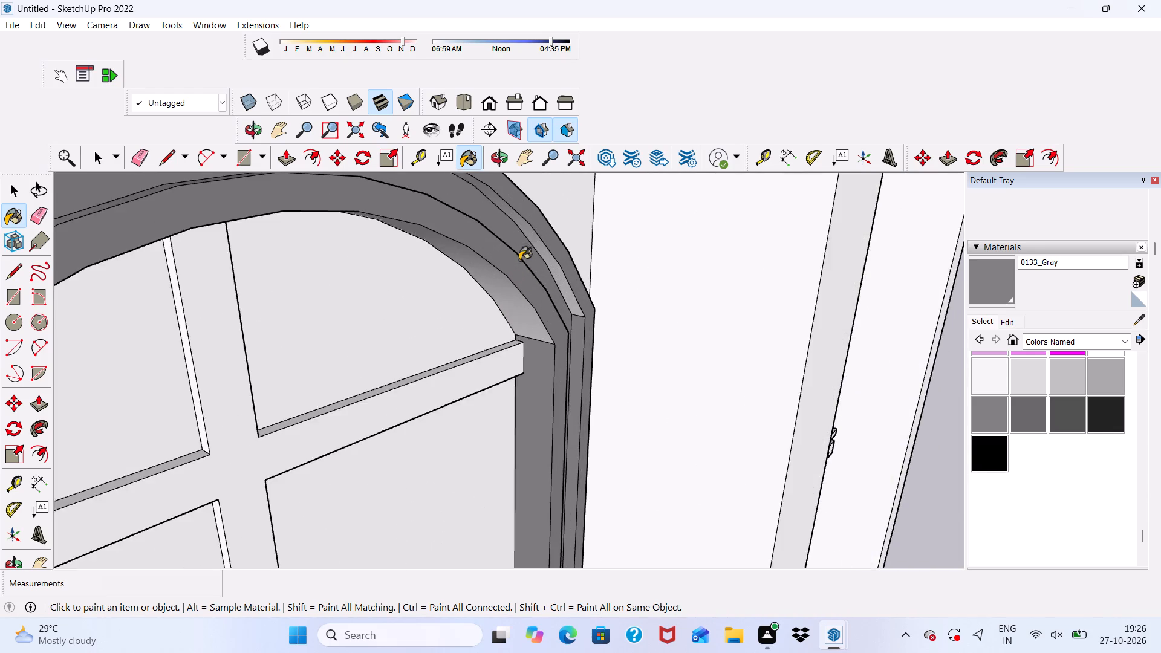
Paint the arch's step face and curved inner reveal on the arched window frame with 0133_Gray.
{"action": "scroll", "coordinate": [519, 260], "scroll_direction": "up", "scroll_amount": 7}
{"action": "left_click", "coordinate": [541, 244]}
{"action": "scroll", "coordinate": [524, 247], "scroll_direction": "down", "scroll_amount": 6}
{"action": "scroll", "coordinate": [474, 313], "scroll_direction": "up", "scroll_amount": 4}
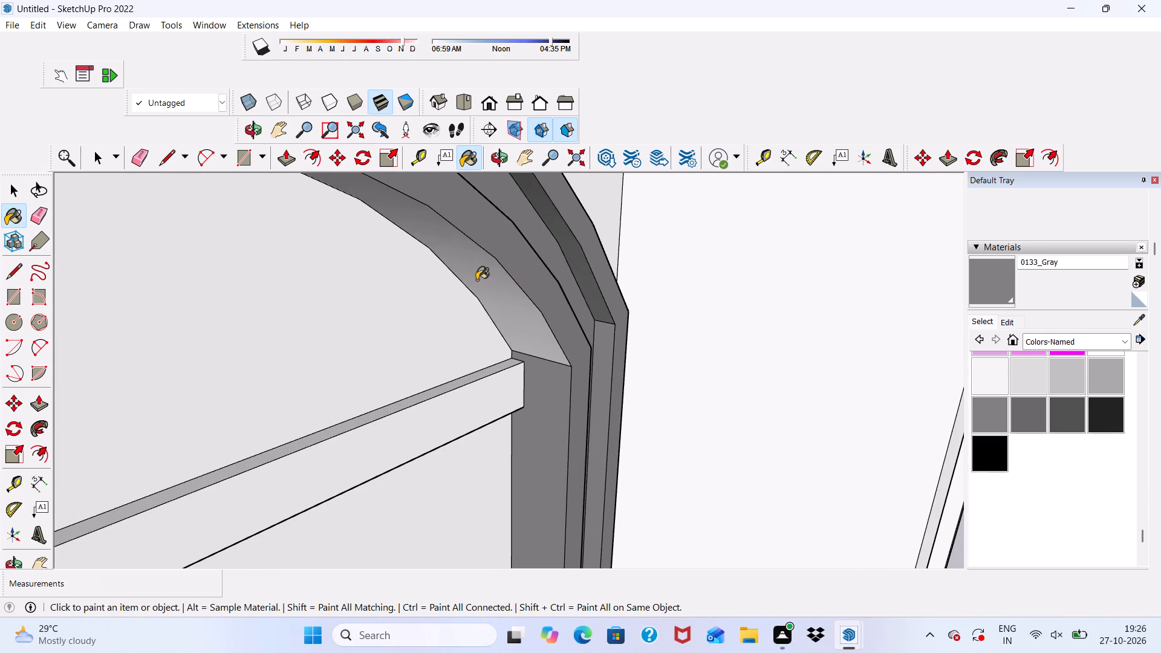
{"action": "left_click", "coordinate": [476, 280]}
Lighten the 0133_Gray material slightly by adjusting its brightness in the colour wheel picker.
{"action": "scroll", "coordinate": [475, 282], "scroll_direction": "down", "scroll_amount": 18}
{"action": "middle_click_drag", "start_coordinate": [487, 324], "coordinate": [331, 222]}
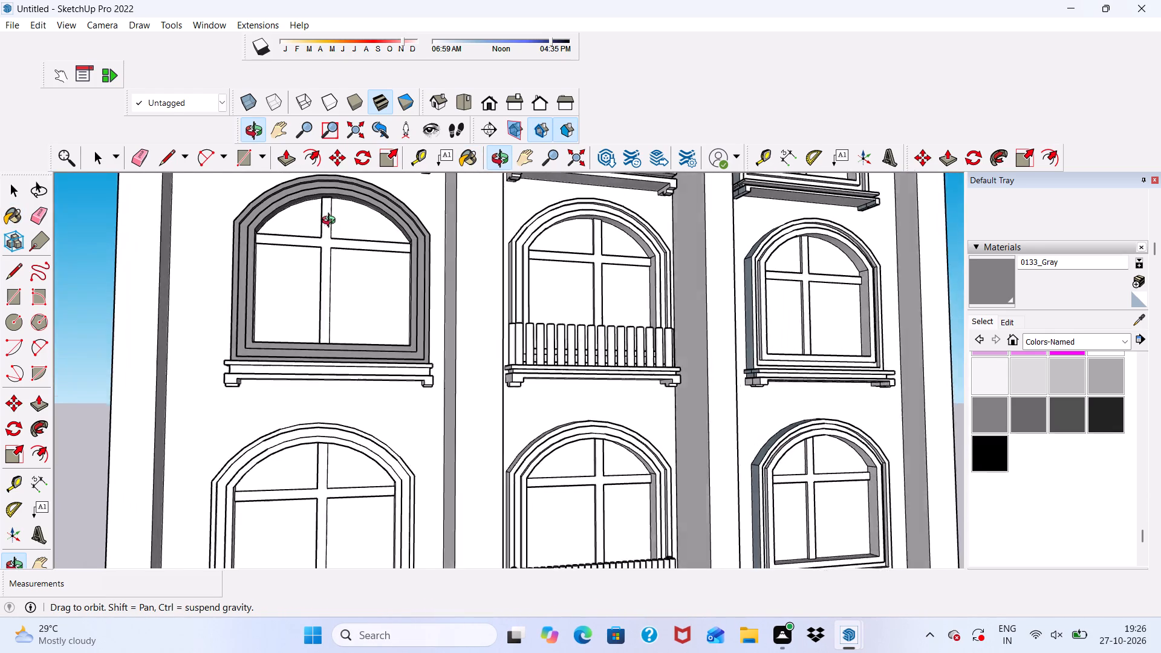
{"action": "middle_click_drag", "start_coordinate": [331, 222], "coordinate": [201, 255]}
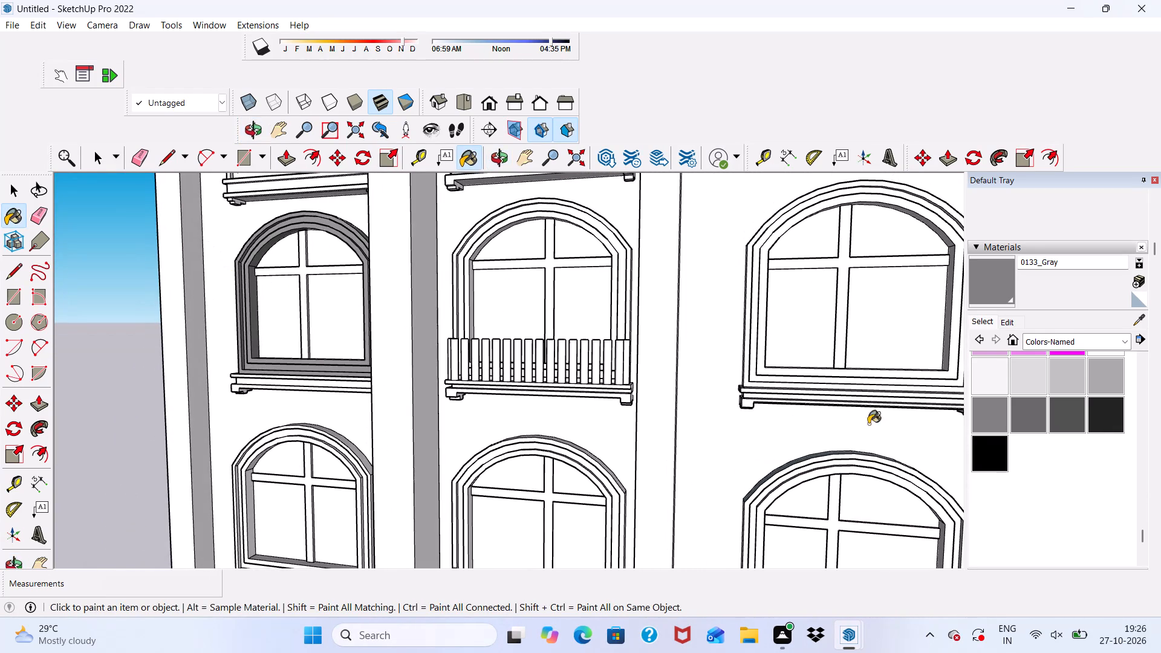
{"action": "left_click", "coordinate": [1006, 323]}
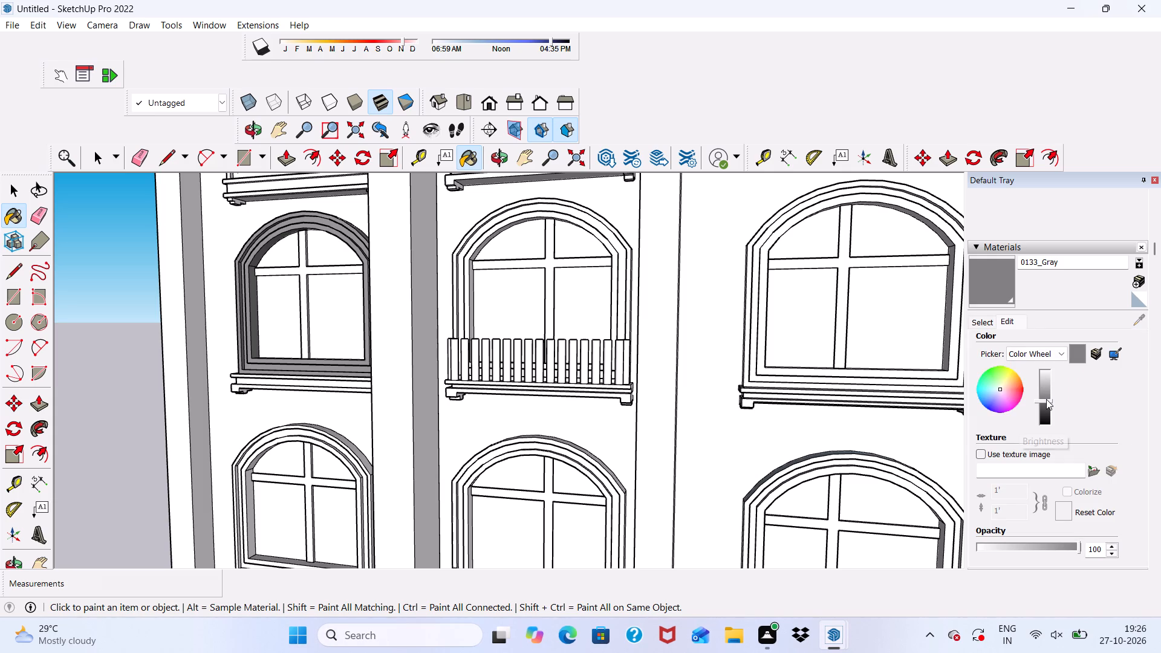
{"action": "left_click_drag", "start_coordinate": [1046, 399], "coordinate": [1046, 384]}
{"action": "left_click", "coordinate": [1046, 384]}
{"action": "left_click_drag", "start_coordinate": [1045, 382], "coordinate": [1047, 390]}
{"action": "scroll", "coordinate": [79, 398], "scroll_direction": "up", "scroll_amount": 4}
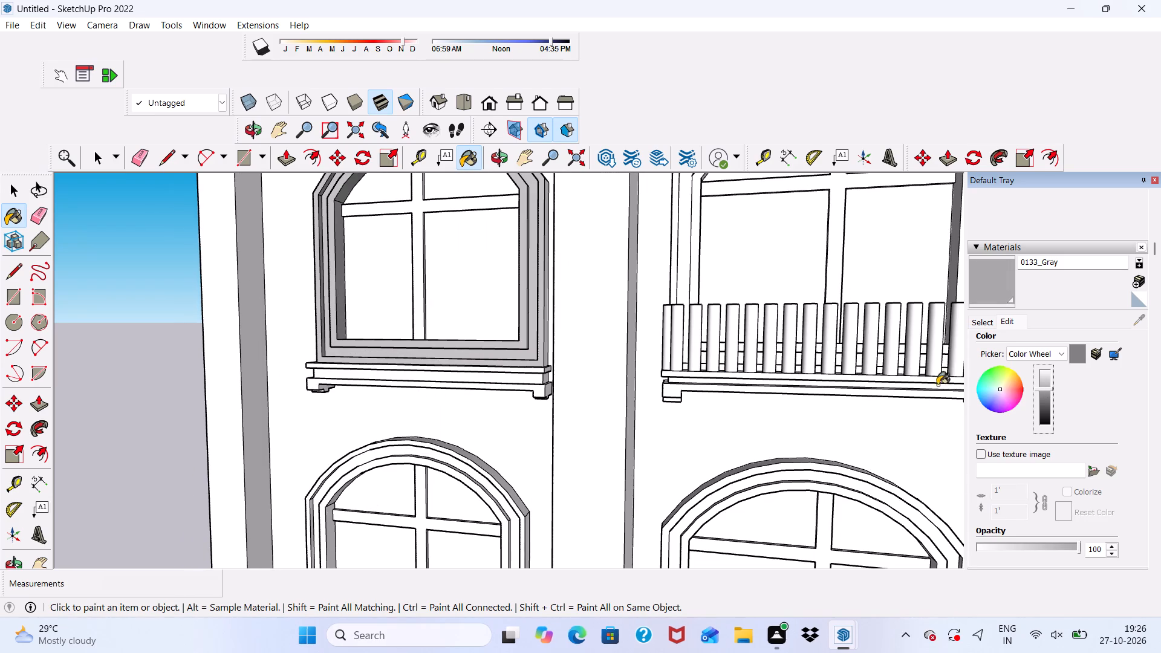
{"action": "left_click", "coordinate": [1044, 389]}
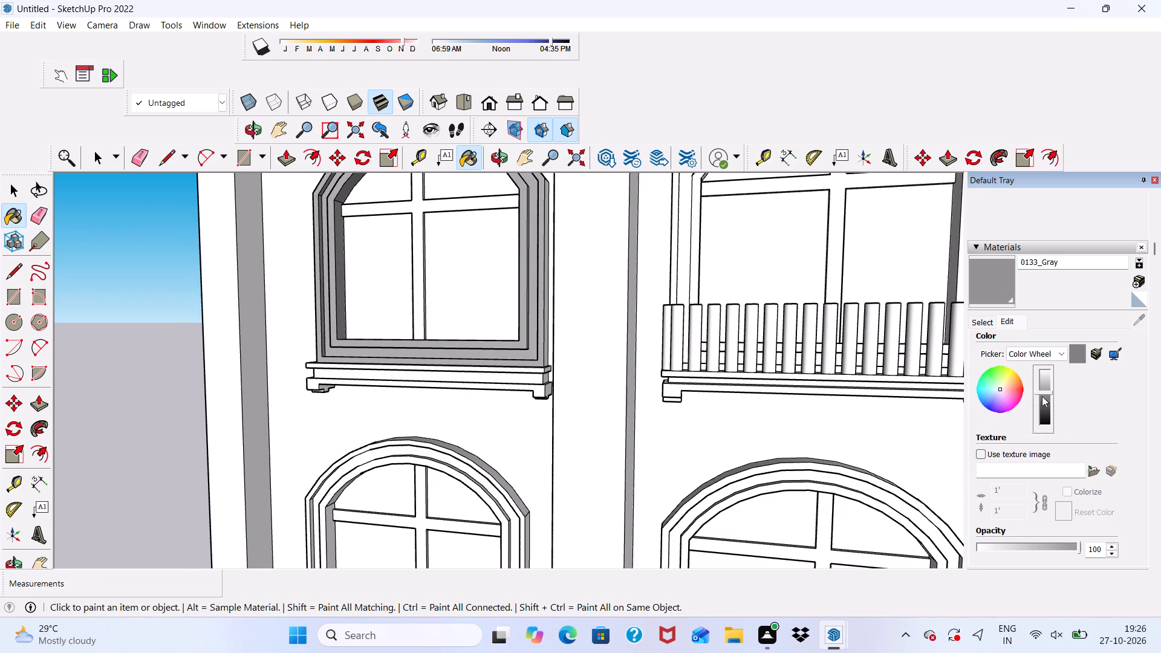
{"action": "left_click", "coordinate": [1041, 392]}
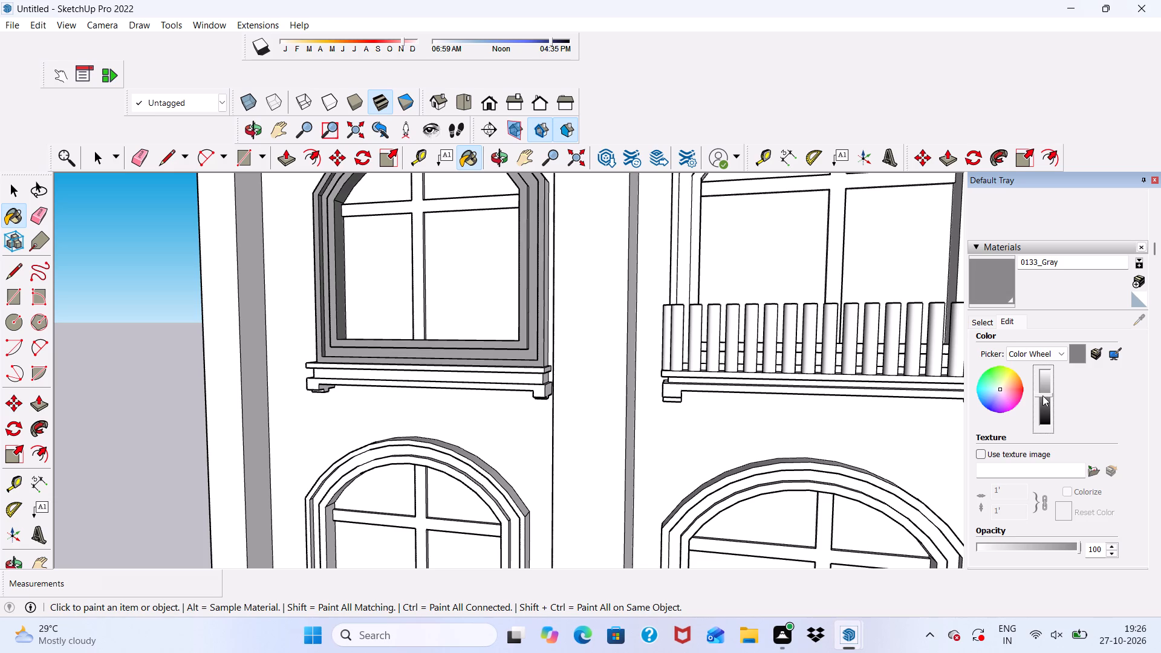
Paint the frame's bottom inner reveal, the bottom step face and the top of the sill ledge with 0133_Gray.
{"action": "scroll", "coordinate": [420, 369], "scroll_direction": "down", "scroll_amount": 6}
{"action": "scroll", "coordinate": [357, 404], "scroll_direction": "up", "scroll_amount": 11}
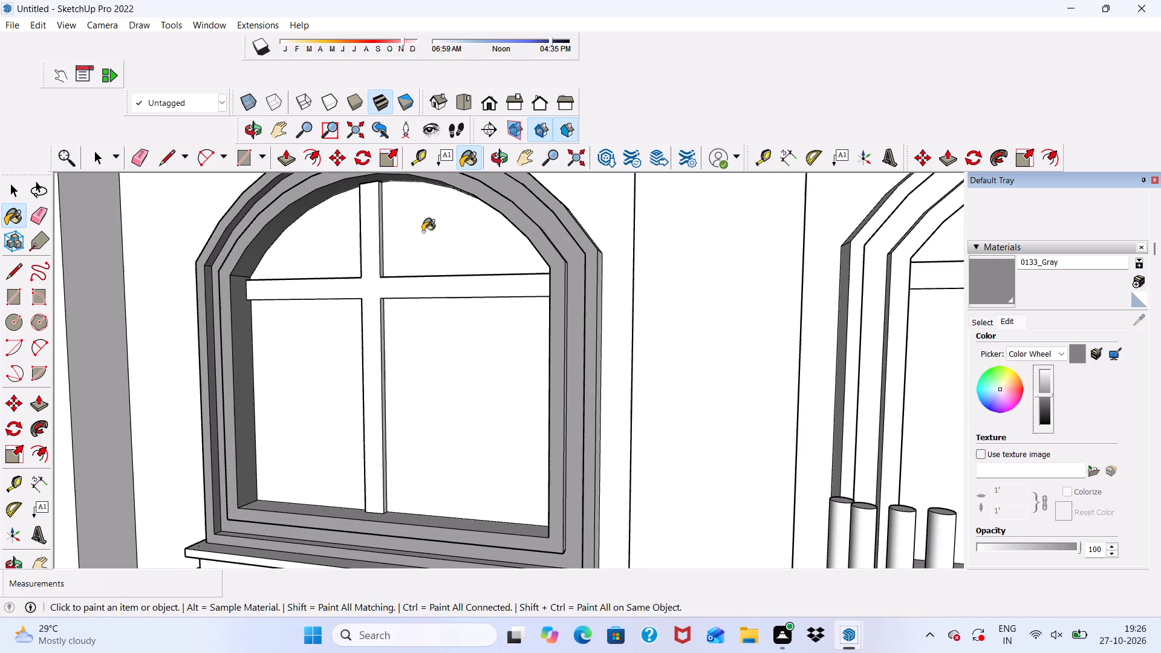
{"action": "scroll", "coordinate": [423, 232], "scroll_direction": "down", "scroll_amount": 8}
{"action": "middle_click_drag", "start_coordinate": [449, 279], "coordinate": [495, 402]}
{"action": "scroll", "coordinate": [317, 391], "scroll_direction": "up", "scroll_amount": 4}
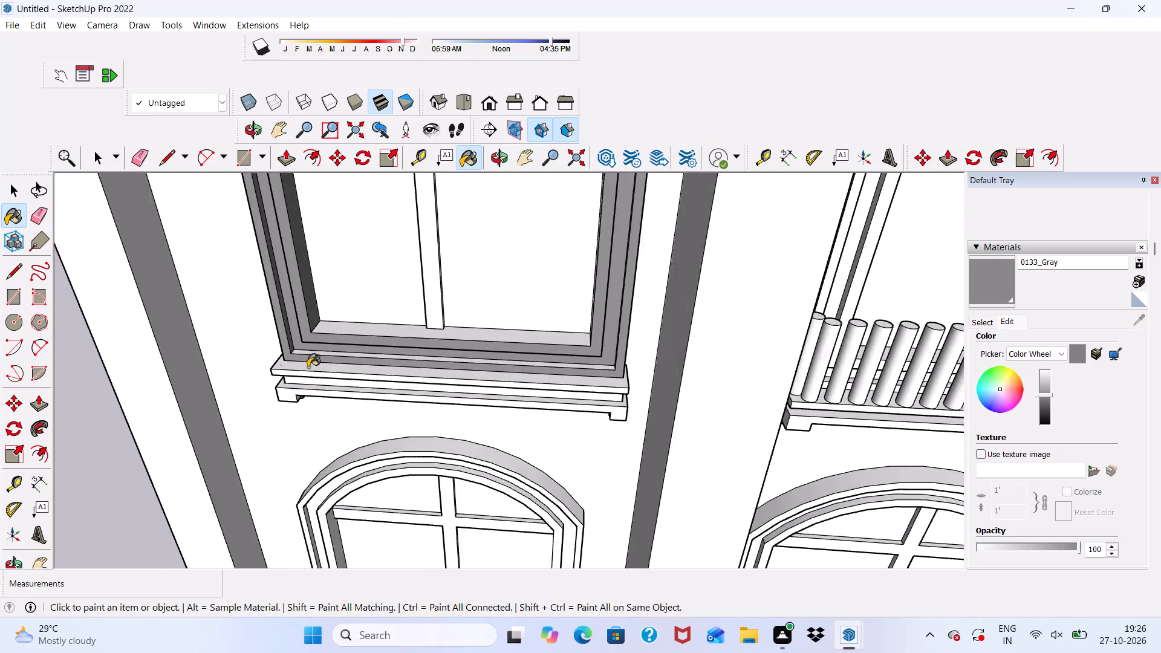
{"action": "scroll", "coordinate": [308, 367], "scroll_direction": "up", "scroll_amount": 9}
{"action": "left_click", "coordinate": [386, 307]}
{"action": "scroll", "coordinate": [358, 358], "scroll_direction": "up", "scroll_amount": 4}
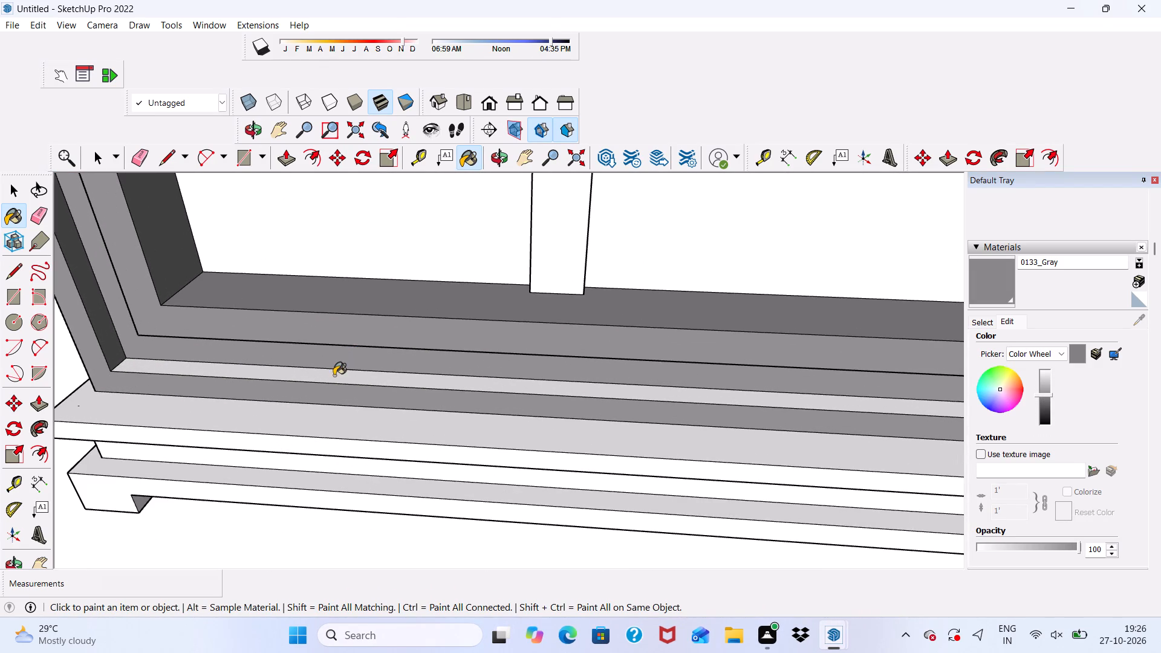
{"action": "left_click", "coordinate": [331, 379]}
{"action": "left_click", "coordinate": [310, 420]}
Paint the sill's upper slab, recessed band and lower slab fronts, plus the left bracket's inner faces, with 0133_Gray.
{"action": "scroll", "coordinate": [308, 421], "scroll_direction": "down", "scroll_amount": 7}
{"action": "middle_click_drag", "start_coordinate": [323, 416], "coordinate": [353, 308]}
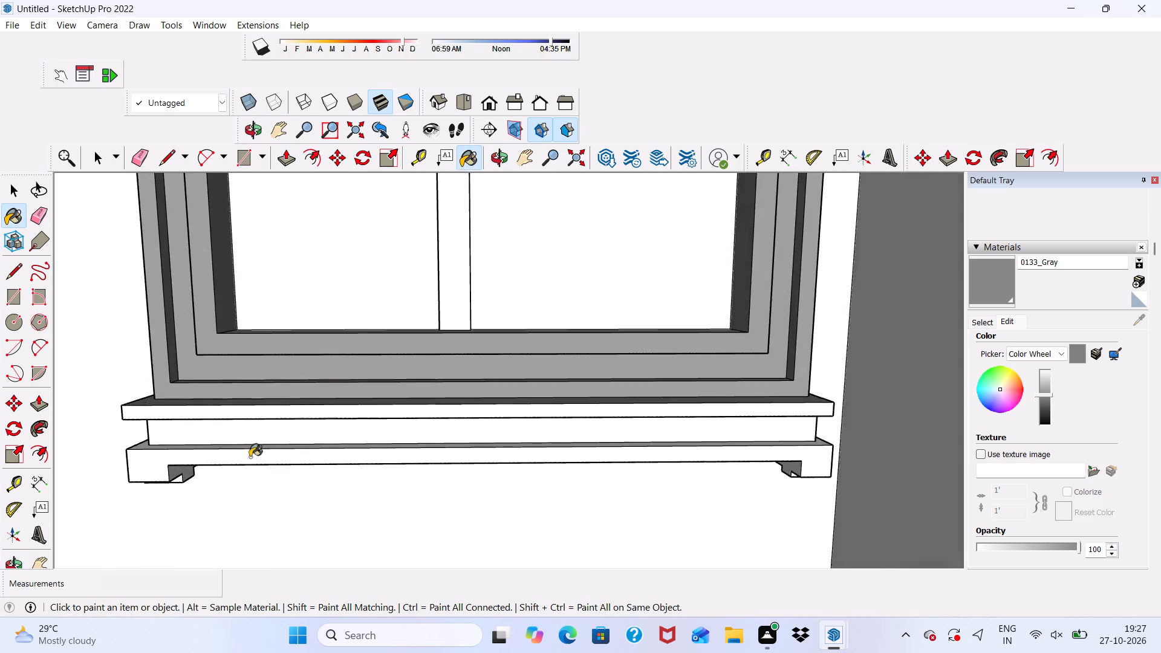
{"action": "scroll", "coordinate": [232, 461], "scroll_direction": "up", "scroll_amount": 5}
{"action": "scroll", "coordinate": [215, 392], "scroll_direction": "down", "scroll_amount": 4}
{"action": "scroll", "coordinate": [215, 392], "scroll_direction": "up", "scroll_amount": 5}
{"action": "left_click", "coordinate": [215, 386]}
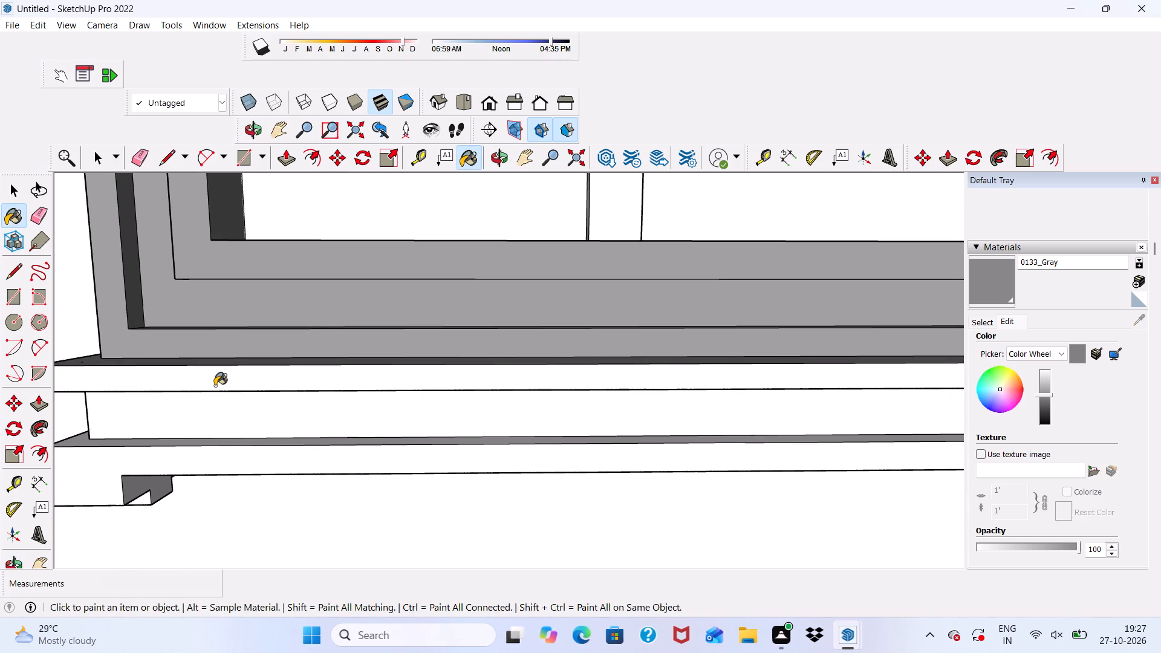
{"action": "left_click", "coordinate": [220, 401]}
{"action": "left_click", "coordinate": [209, 448]}
{"action": "scroll", "coordinate": [116, 484], "scroll_direction": "up", "scroll_amount": 3}
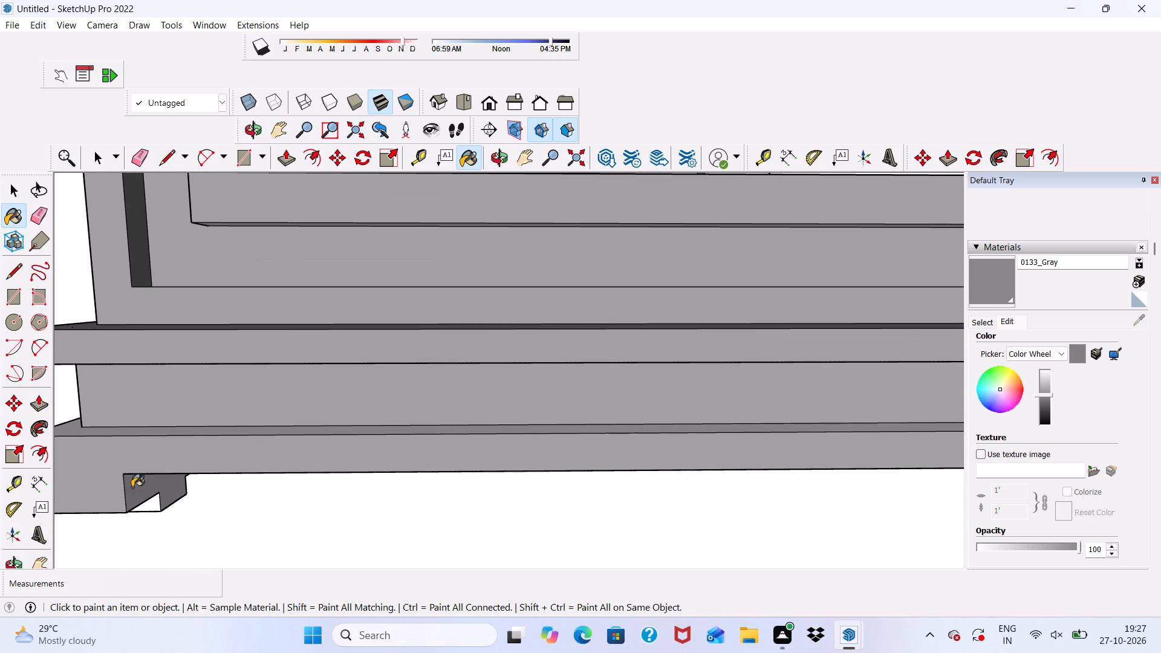
{"action": "left_click", "coordinate": [148, 492]}
{"action": "left_click", "coordinate": [167, 492]}
Paint the sill's underside, the left bracket's stepped lower faces and the upper slab's underside with 0133_Gray.
{"action": "scroll", "coordinate": [191, 441], "scroll_direction": "down", "scroll_amount": 18}
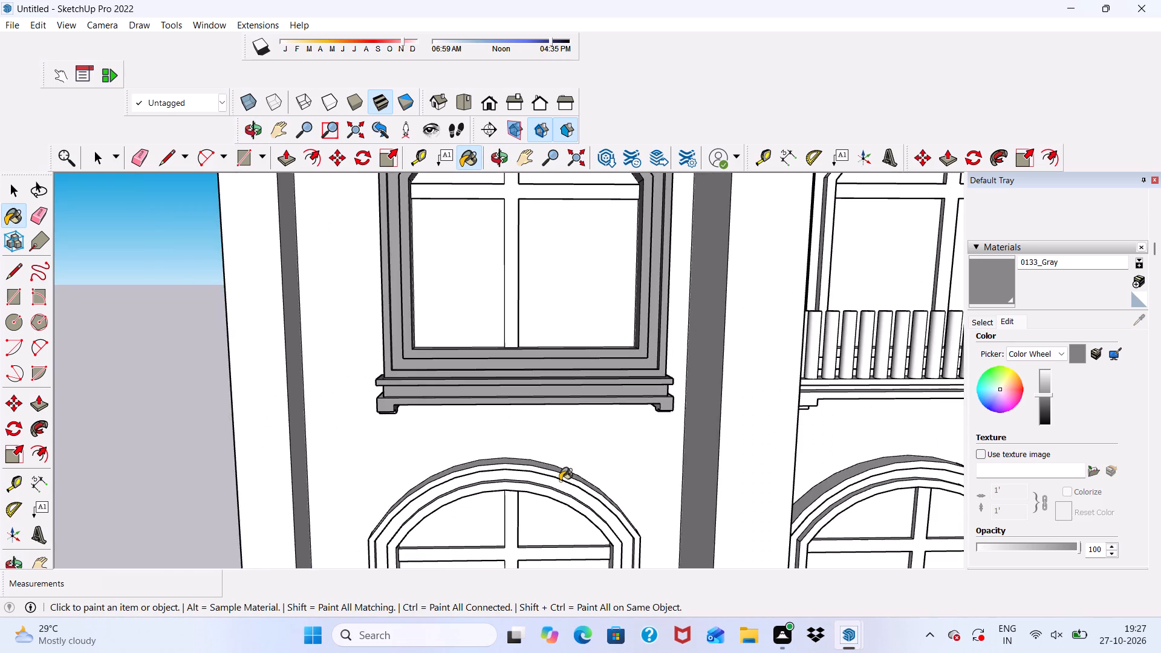
{"action": "middle_click_drag", "start_coordinate": [560, 481], "coordinate": [535, 258]}
{"action": "scroll", "coordinate": [462, 428], "scroll_direction": "up", "scroll_amount": 5}
{"action": "left_click", "coordinate": [447, 359]}
{"action": "scroll", "coordinate": [291, 418], "scroll_direction": "up", "scroll_amount": 4}
{"action": "scroll", "coordinate": [314, 362], "scroll_direction": "down", "scroll_amount": 1}
{"action": "scroll", "coordinate": [356, 351], "scroll_direction": "up", "scroll_amount": 8}
{"action": "left_click", "coordinate": [356, 351]}
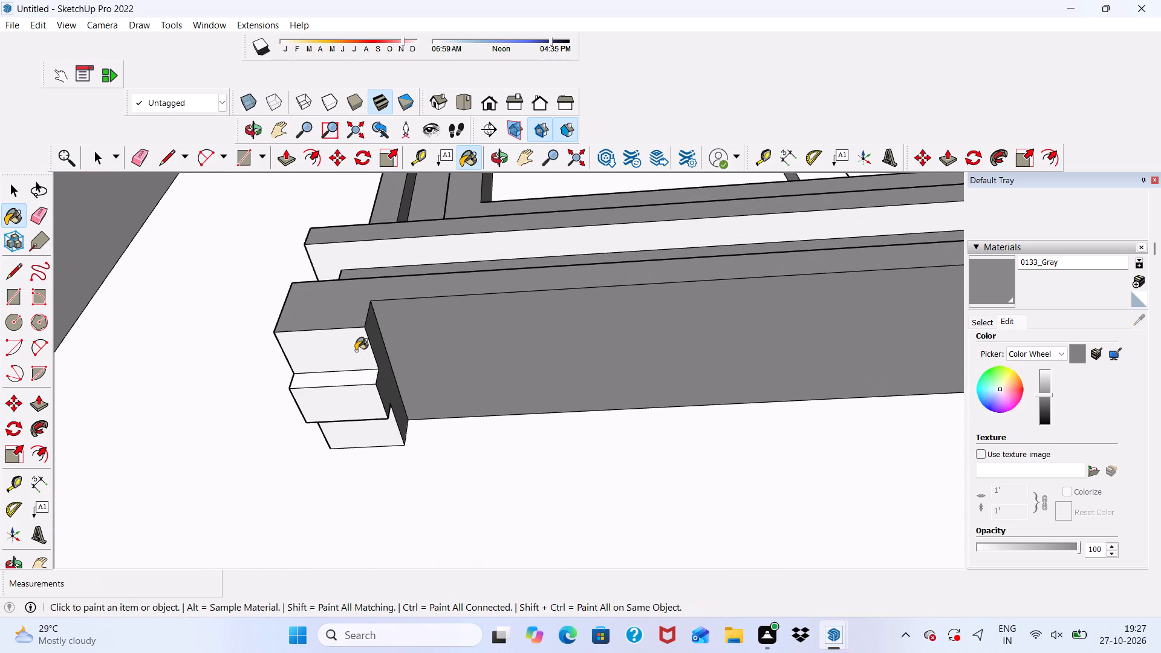
{"action": "left_click", "coordinate": [351, 396]}
{"action": "left_click", "coordinate": [354, 374]}
{"action": "left_click", "coordinate": [369, 430]}
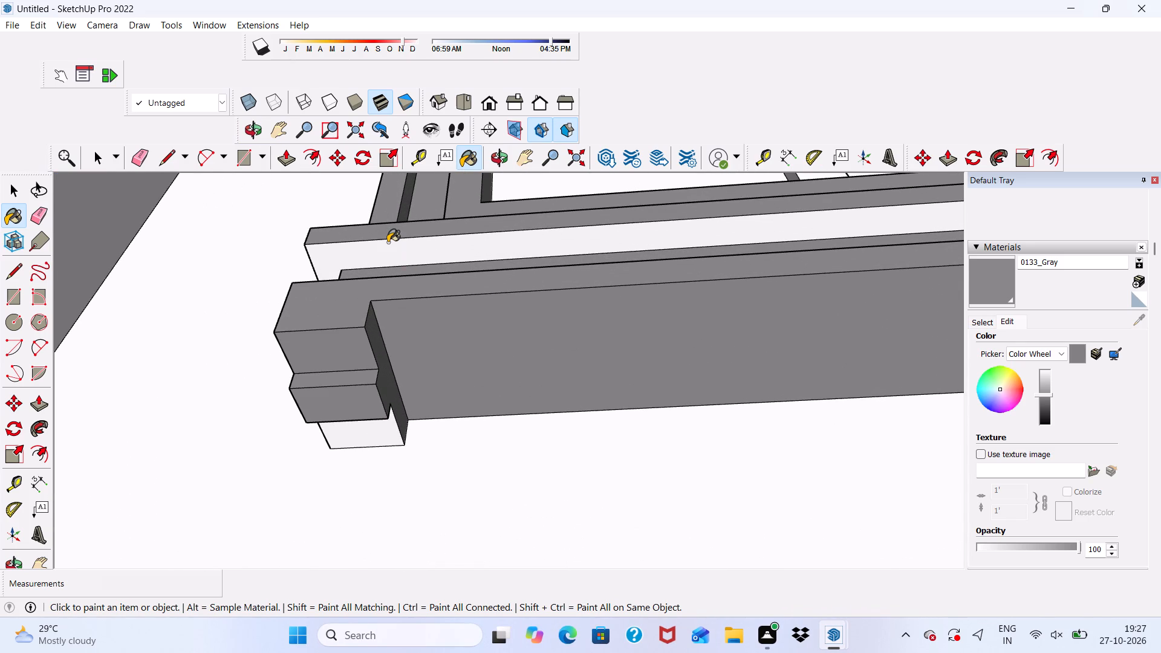
{"action": "left_click", "coordinate": [388, 242]}
Paint the stepped lower faces of the same sill's right bracket with 0133_Gray.
{"action": "scroll", "coordinate": [377, 252], "scroll_direction": "down", "scroll_amount": 6}
{"action": "scroll", "coordinate": [330, 307], "scroll_direction": "down", "scroll_amount": 13}
{"action": "scroll", "coordinate": [542, 318], "scroll_direction": "up", "scroll_amount": 7}
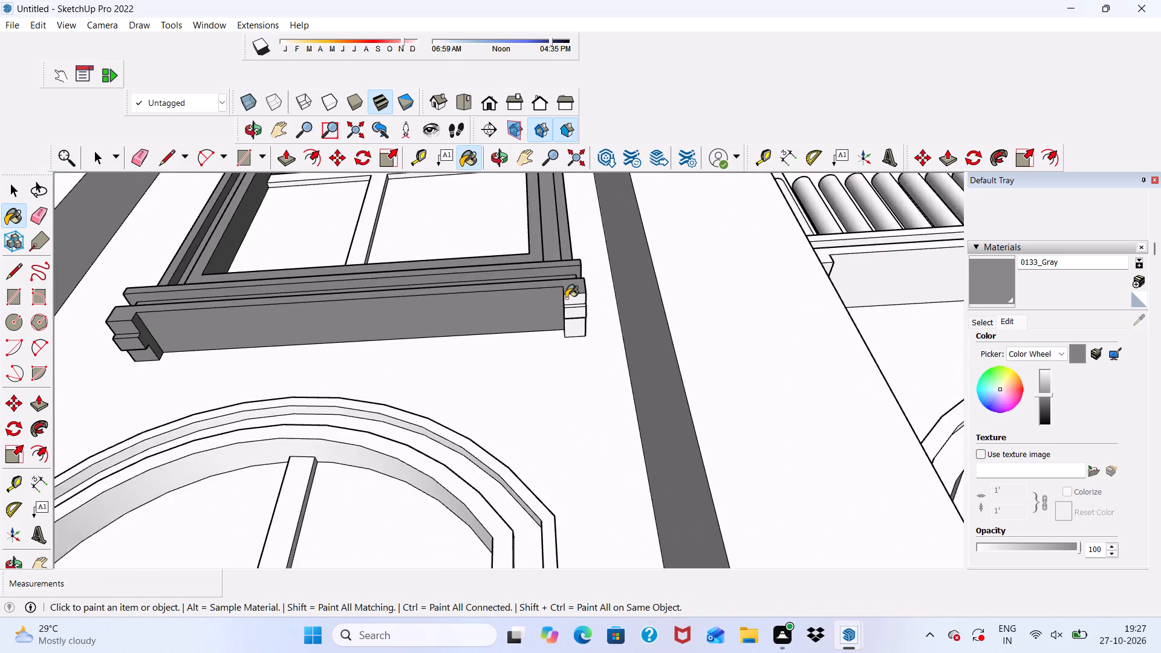
{"action": "scroll", "coordinate": [566, 298], "scroll_direction": "up", "scroll_amount": 3}
{"action": "left_click", "coordinate": [569, 298]}
{"action": "scroll", "coordinate": [578, 330], "scroll_direction": "up", "scroll_amount": 3}
{"action": "left_click", "coordinate": [580, 304]}
{"action": "scroll", "coordinate": [577, 313], "scroll_direction": "up", "scroll_amount": 3}
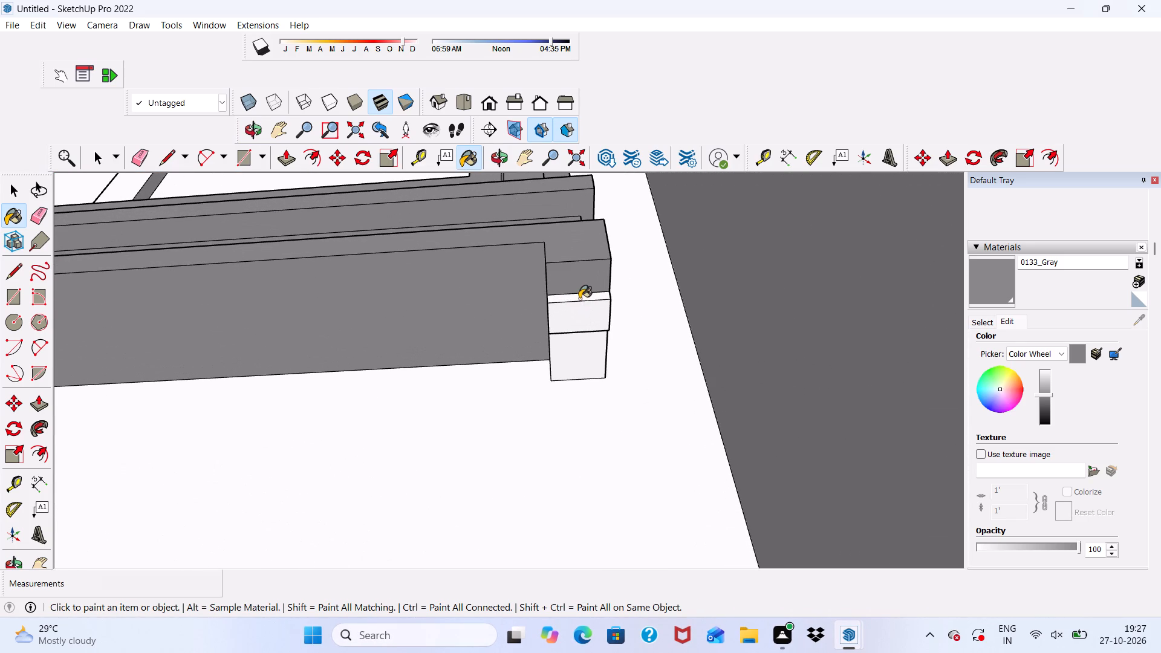
{"action": "left_click", "coordinate": [579, 299]}
{"action": "left_click", "coordinate": [582, 311]}
{"action": "left_click", "coordinate": [576, 346]}
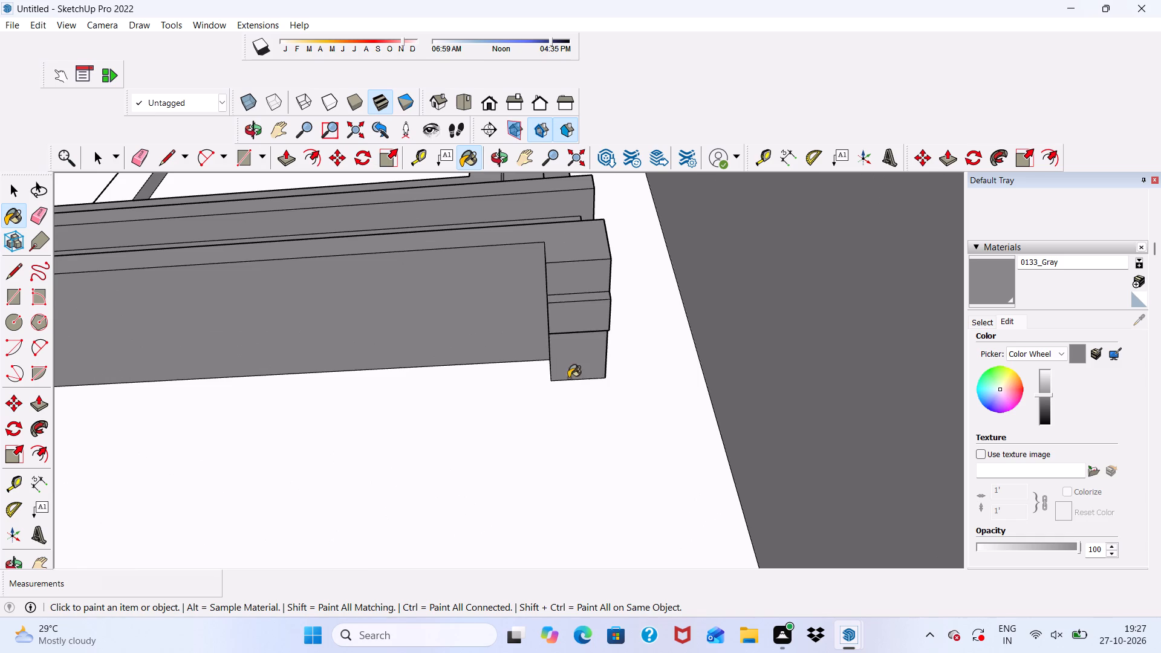
Paint the right end faces of the sill's lower slab, recessed band and upper slab with 0133_Gray.
{"action": "middle_click_drag", "start_coordinate": [568, 378], "coordinate": [440, 304]}
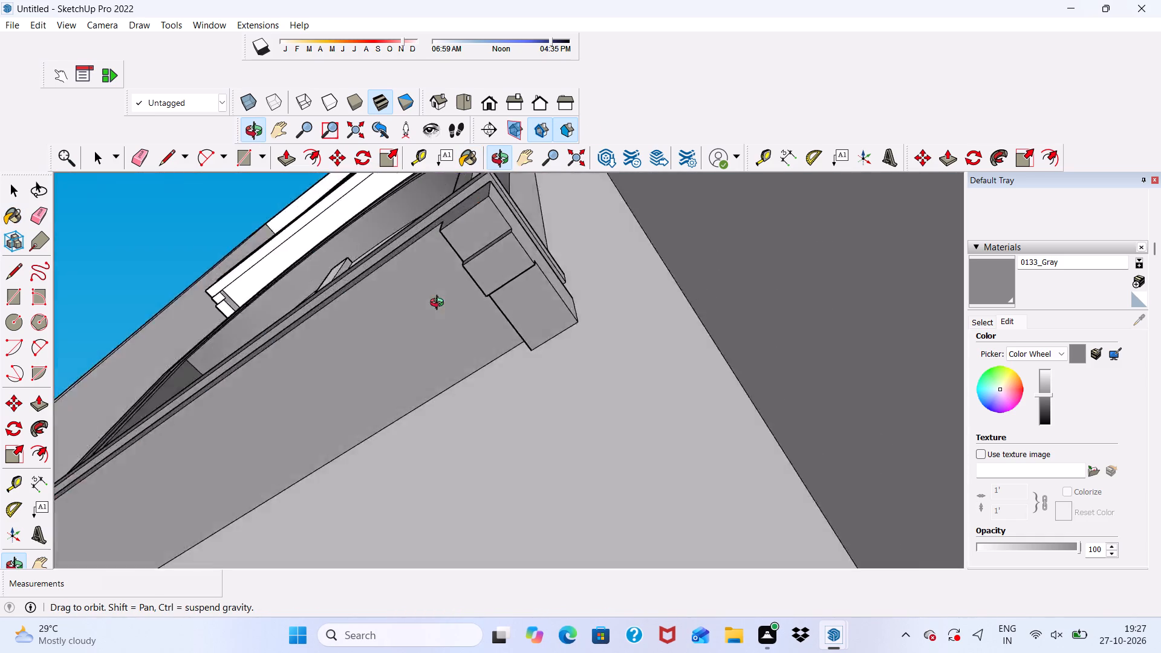
{"action": "middle_click_drag", "start_coordinate": [440, 304], "coordinate": [520, 537]}
{"action": "scroll", "coordinate": [579, 291], "scroll_direction": "up", "scroll_amount": 4}
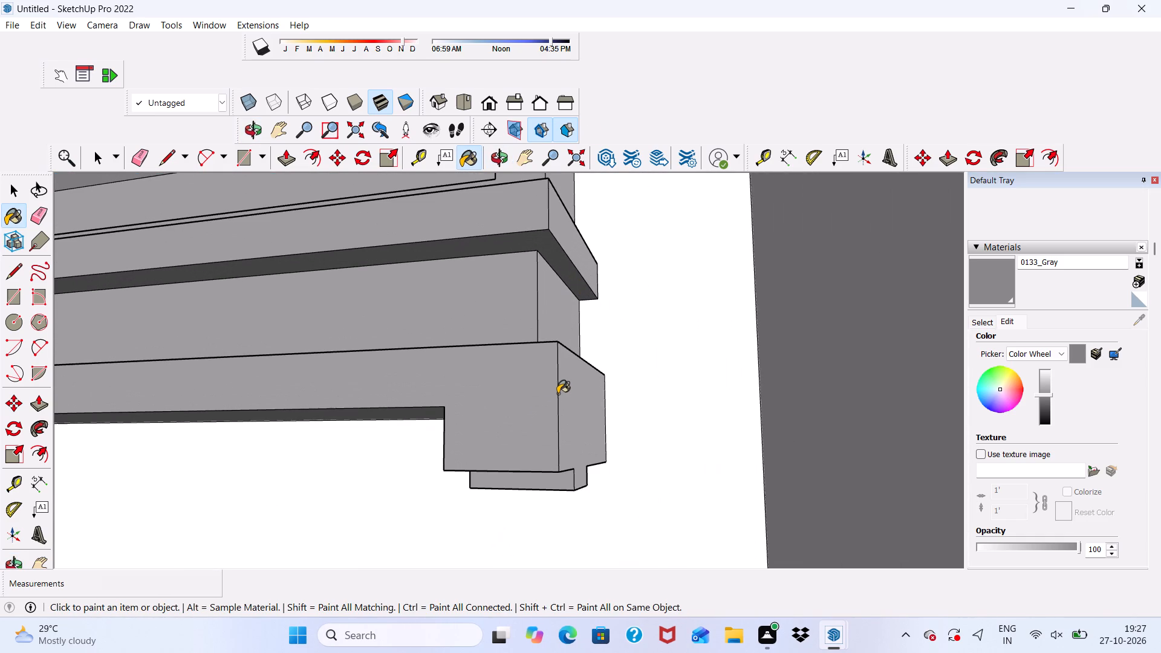
{"action": "left_click", "coordinate": [558, 394]}
{"action": "left_click", "coordinate": [564, 386]}
{"action": "left_click_drag", "start_coordinate": [566, 278], "coordinate": [562, 285]}
{"action": "left_click", "coordinate": [561, 285]}
{"action": "left_click", "coordinate": [561, 218]}
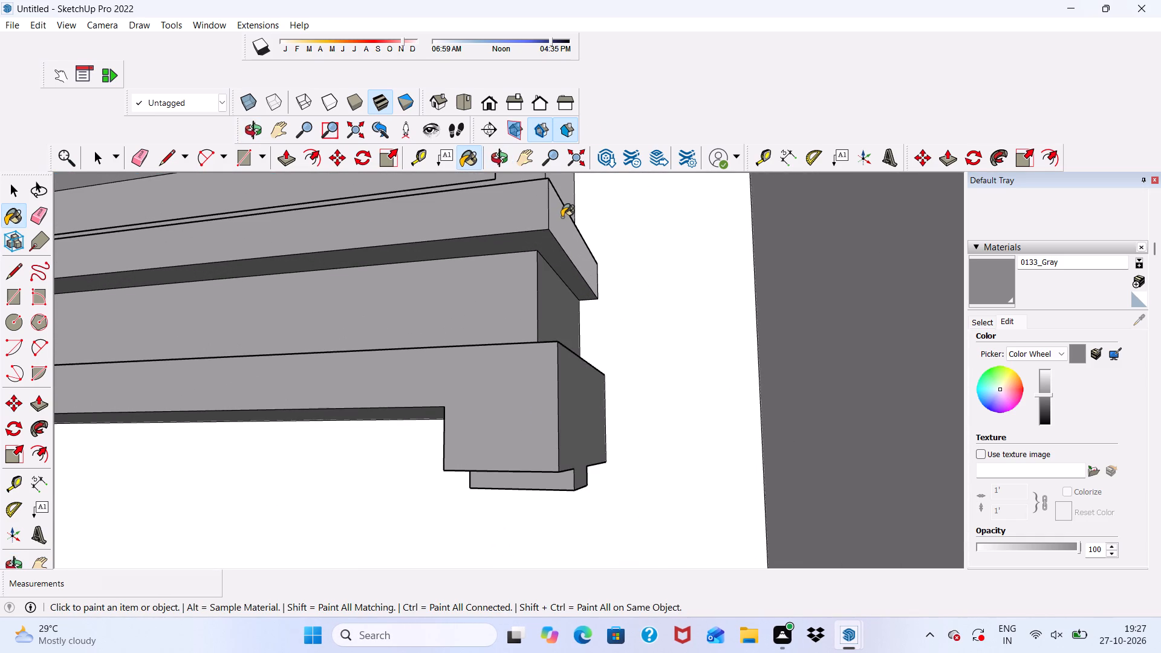
Paint the sill fronts and left bracket foot and inner side of the arched window directly below with 0133_Gray.
{"action": "scroll", "coordinate": [562, 217], "scroll_direction": "down", "scroll_amount": 20}
{"action": "scroll", "coordinate": [562, 217], "scroll_direction": "down", "scroll_amount": 14}
{"action": "scroll", "coordinate": [442, 397], "scroll_direction": "up", "scroll_amount": 8}
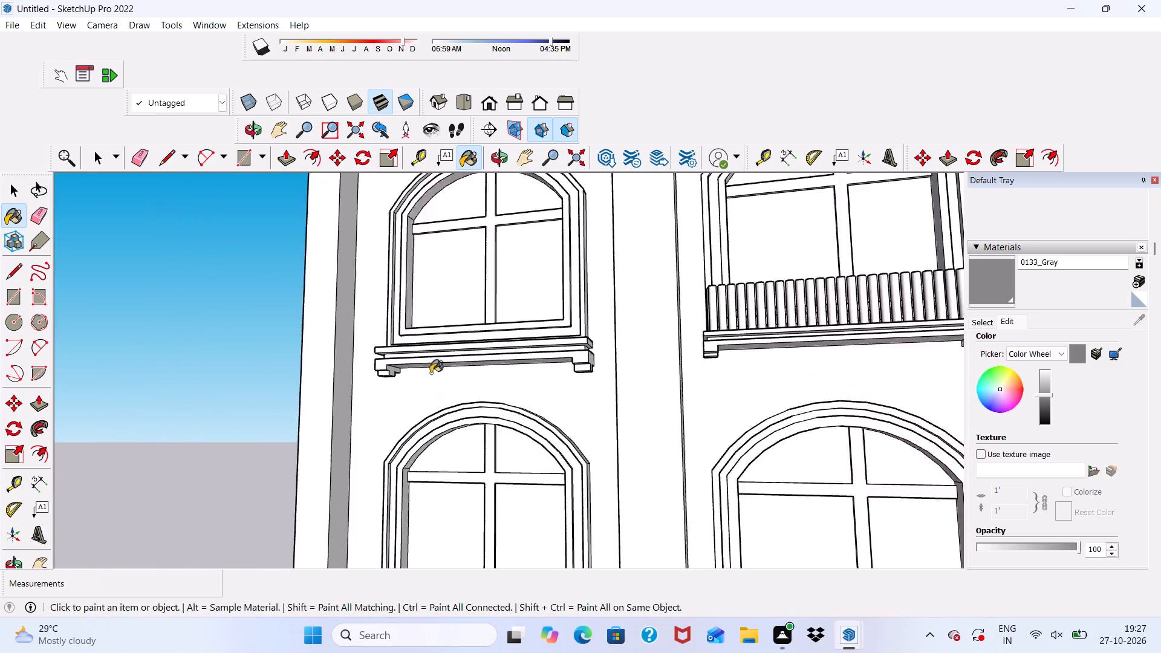
{"action": "scroll", "coordinate": [431, 373], "scroll_direction": "up", "scroll_amount": 12}
{"action": "left_click", "coordinate": [421, 358]}
{"action": "left_click", "coordinate": [418, 338]}
{"action": "left_click", "coordinate": [414, 311]}
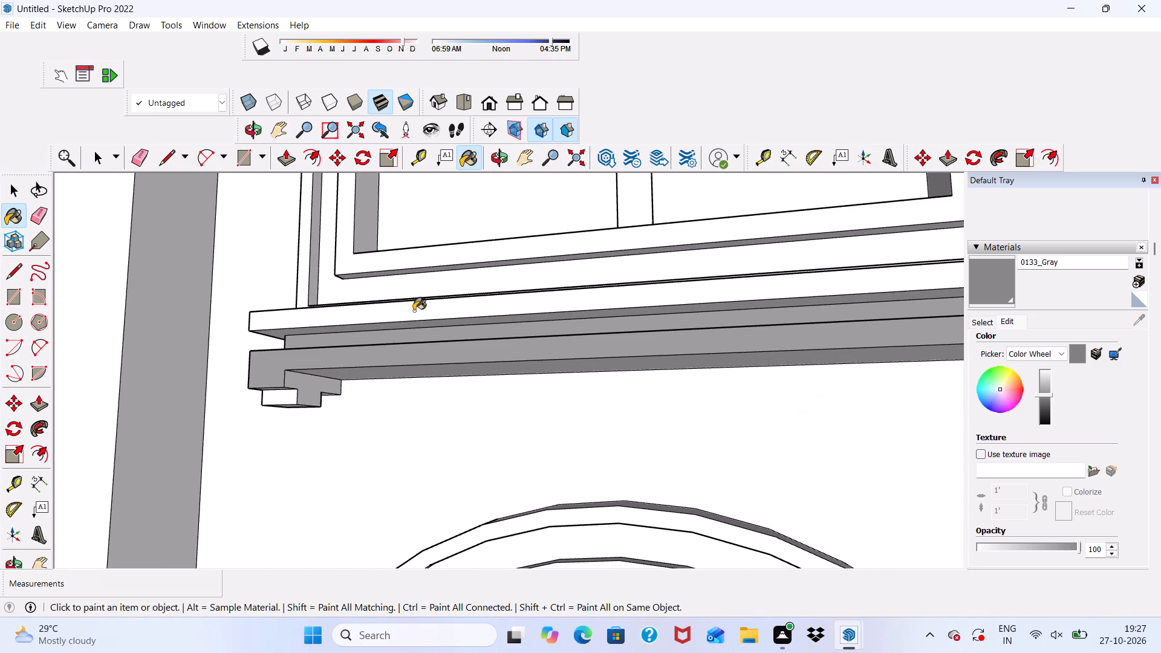
{"action": "scroll", "coordinate": [287, 351], "scroll_direction": "up", "scroll_amount": 4}
{"action": "left_click", "coordinate": [287, 426]}
{"action": "left_click", "coordinate": [296, 400]}
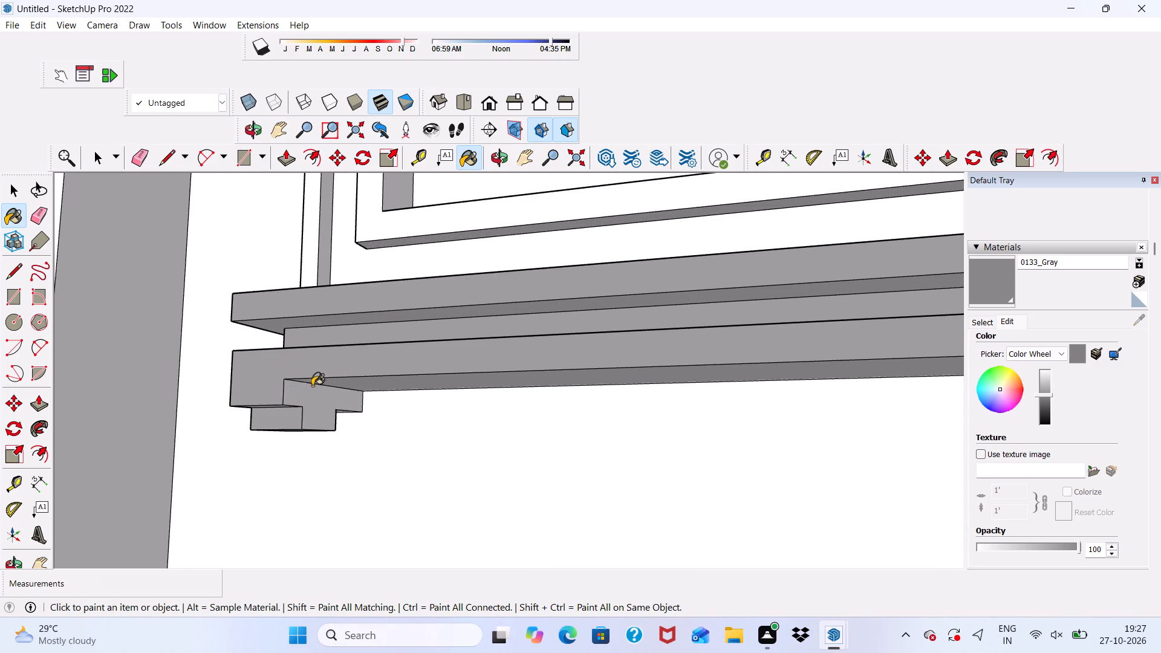
Paint this lower window's sill underside, left bracket's stepped undersides and upper slab underside with 0133_Gray.
{"action": "middle_click_drag", "start_coordinate": [315, 382], "coordinate": [352, 268]}
{"action": "left_click", "coordinate": [365, 365]}
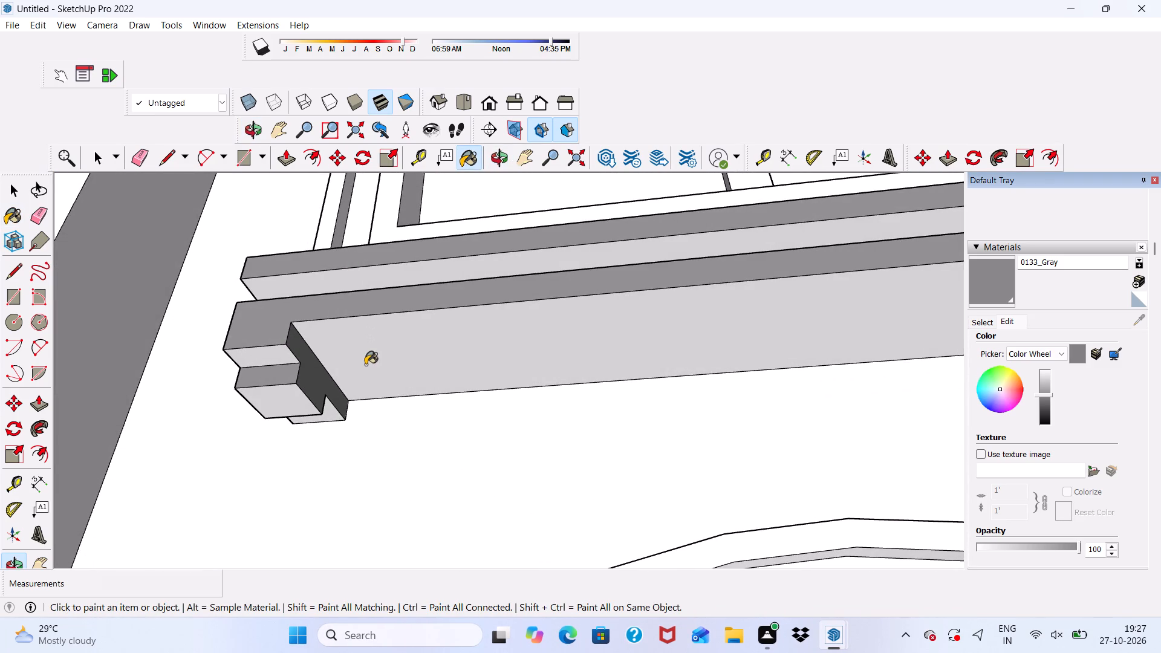
{"action": "left_click", "coordinate": [271, 389]}
{"action": "left_click", "coordinate": [272, 351]}
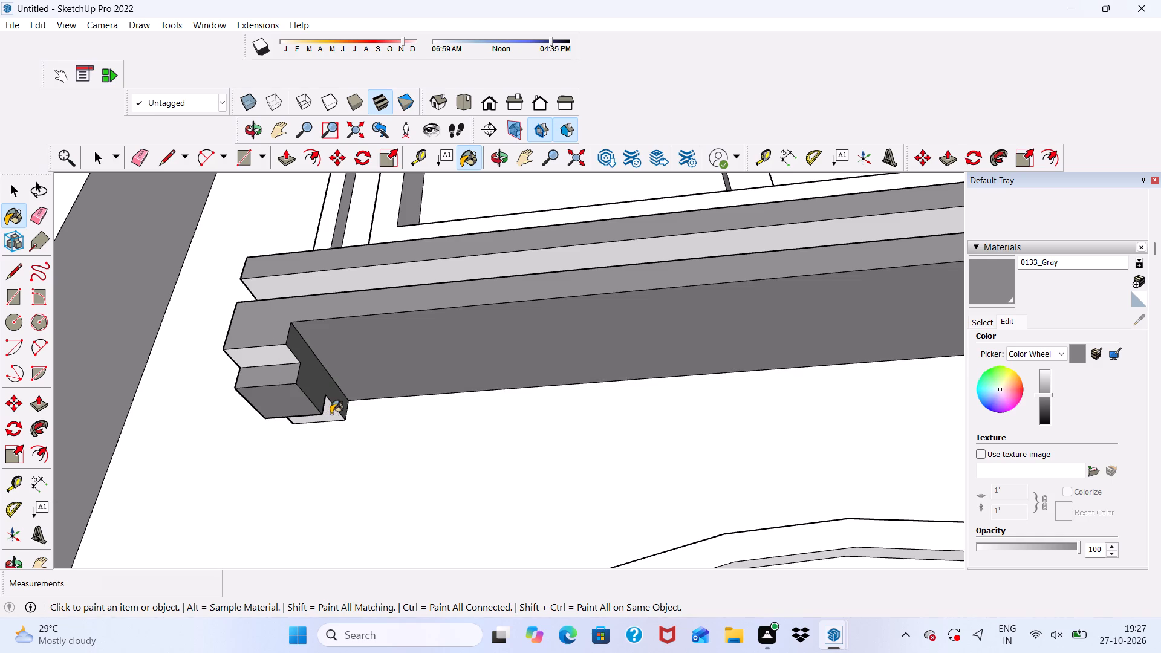
{"action": "left_click", "coordinate": [331, 414]}
{"action": "left_click", "coordinate": [323, 285]}
Paint the left end faces and top ledges of this sill's upper and lower slabs with 0133_Gray.
{"action": "scroll", "coordinate": [323, 285], "scroll_direction": "down", "scroll_amount": 1}
{"action": "middle_click_drag", "start_coordinate": [326, 287], "coordinate": [550, 567]}
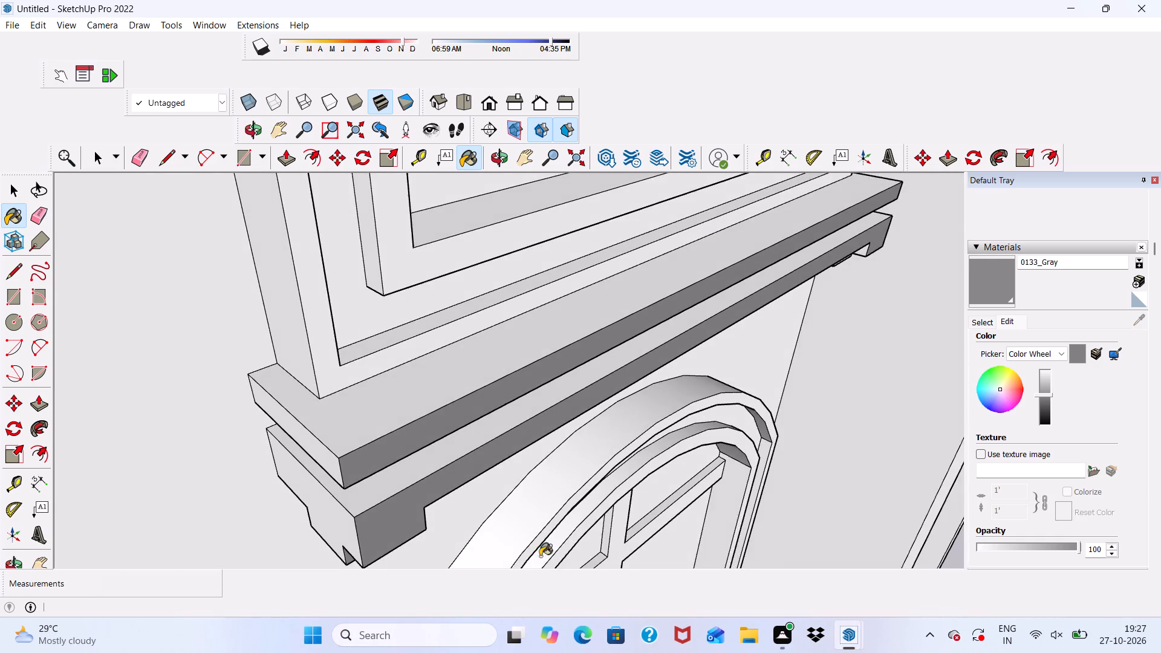
{"action": "scroll", "coordinate": [300, 442], "scroll_direction": "up", "scroll_amount": 4}
{"action": "left_click", "coordinate": [306, 423]}
{"action": "left_click", "coordinate": [342, 398]}
{"action": "scroll", "coordinate": [325, 342], "scroll_direction": "down", "scroll_amount": 6}
{"action": "scroll", "coordinate": [325, 454], "scroll_direction": "up", "scroll_amount": 5}
{"action": "left_click", "coordinate": [325, 454]}
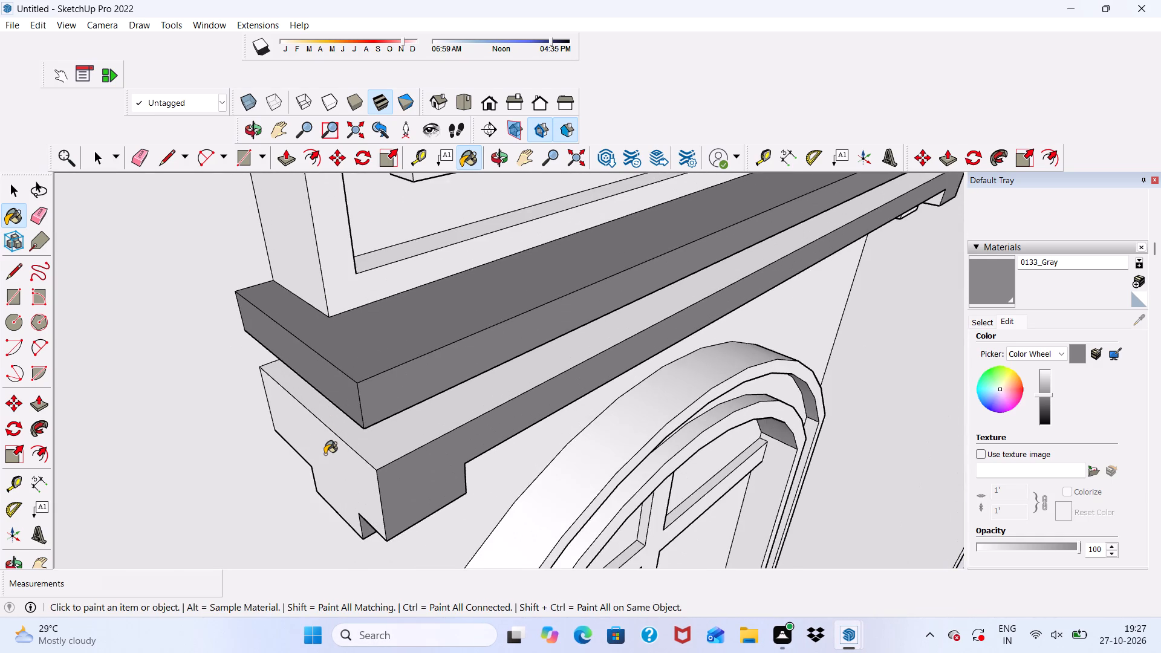
{"action": "left_click", "coordinate": [359, 438]}
Paint the underside, foot front and outer side of the same sill's right bracket with 0133_Gray.
{"action": "scroll", "coordinate": [315, 429], "scroll_direction": "down", "scroll_amount": 7}
{"action": "middle_click_drag", "start_coordinate": [514, 436], "coordinate": [375, 342]}
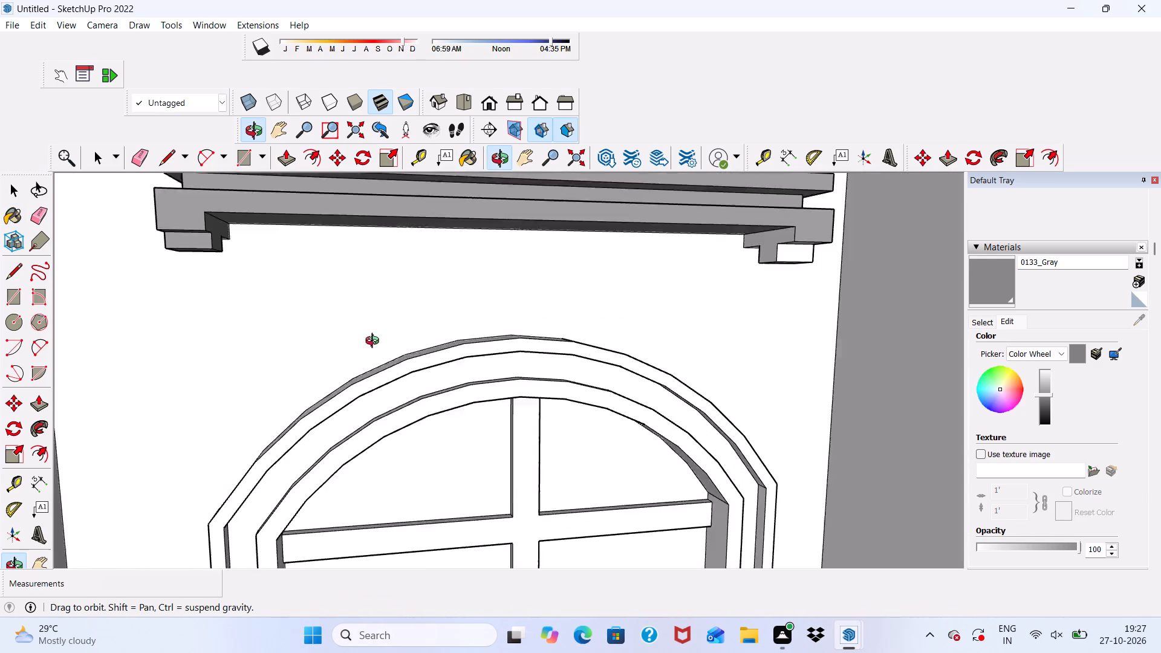
{"action": "middle_click_drag", "start_coordinate": [375, 342], "coordinate": [258, 287]}
{"action": "scroll", "coordinate": [250, 290], "scroll_direction": "down", "scroll_amount": 6}
{"action": "scroll", "coordinate": [482, 253], "scroll_direction": "up", "scroll_amount": 11}
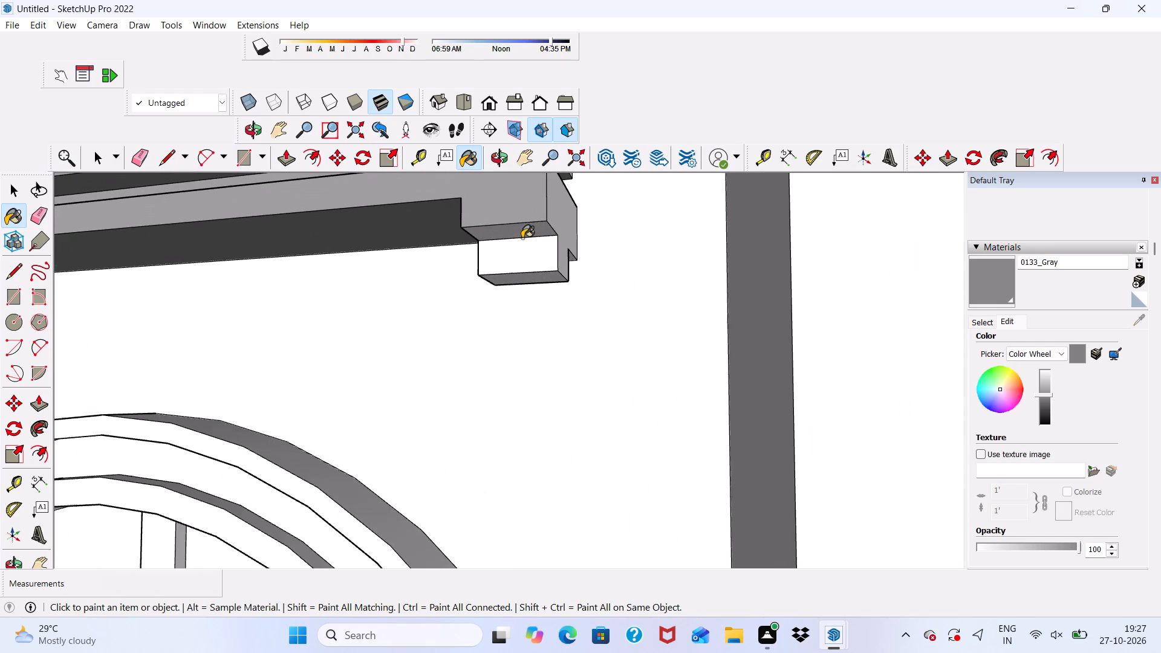
{"action": "left_click", "coordinate": [522, 238]}
{"action": "left_click", "coordinate": [525, 223]}
{"action": "scroll", "coordinate": [524, 230], "scroll_direction": "up", "scroll_amount": 5}
{"action": "left_click", "coordinate": [527, 226]}
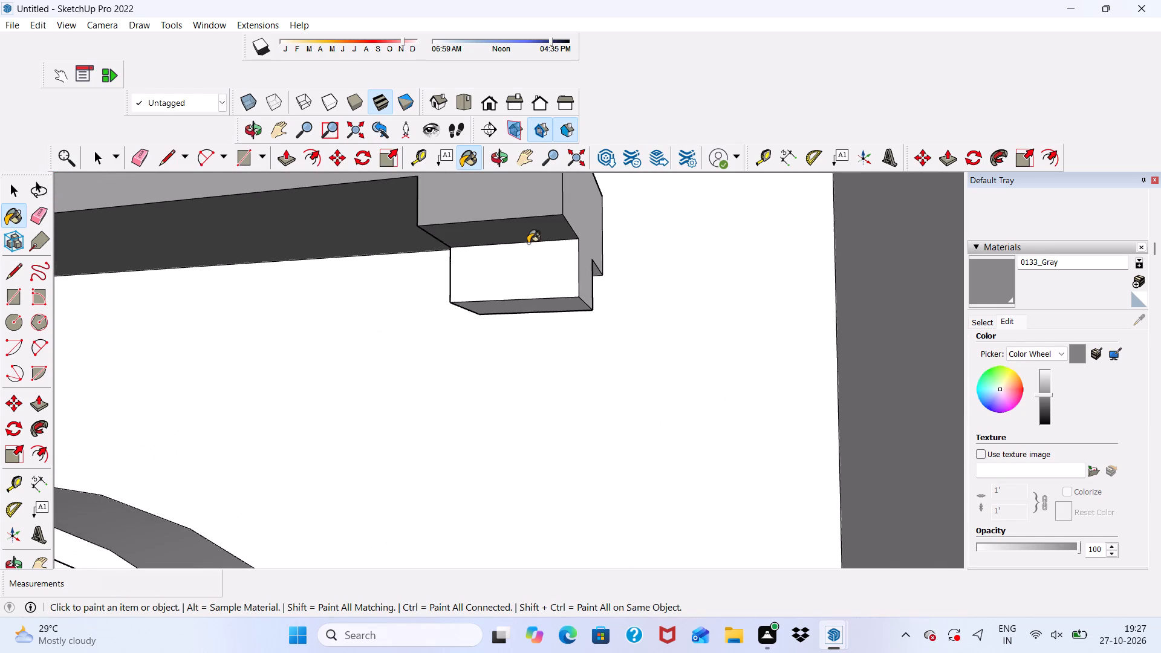
{"action": "left_click", "coordinate": [532, 267]}
{"action": "left_click", "coordinate": [590, 223]}
Paint the inner side face and remaining faces of the same sill's right bracket with 0133_Gray.
{"action": "middle_click_drag", "start_coordinate": [579, 241], "coordinate": [781, 272]}
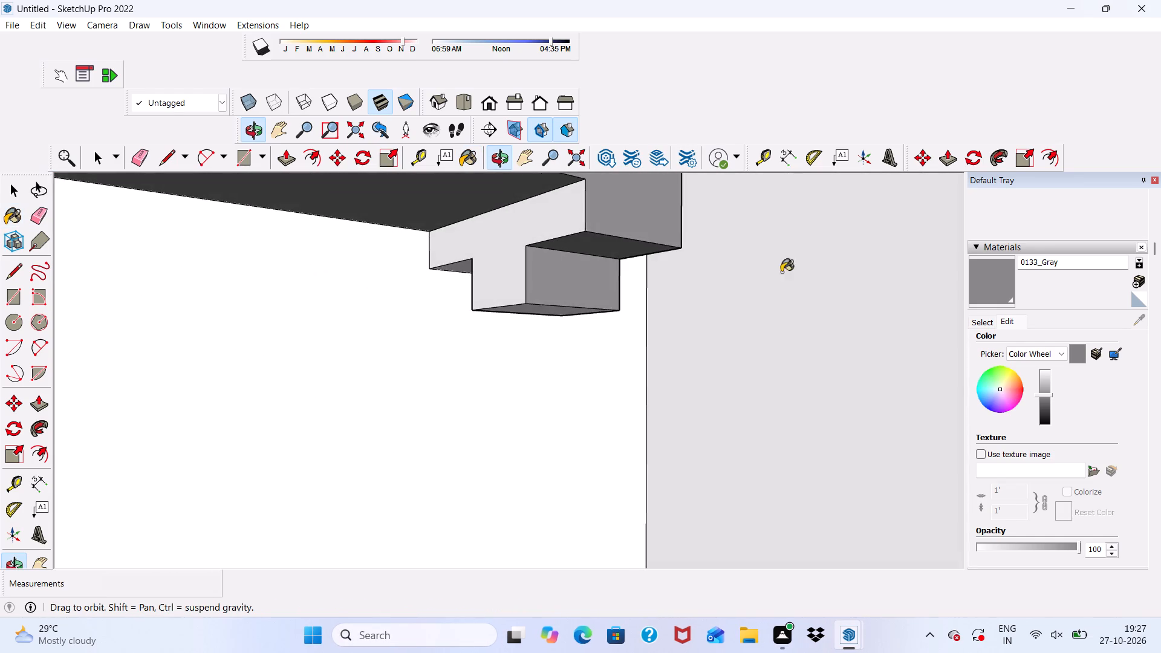
{"action": "middle_click_drag", "start_coordinate": [781, 272], "coordinate": [808, 257]}
{"action": "left_click", "coordinate": [524, 193]}
{"action": "left_click_drag", "start_coordinate": [525, 208], "coordinate": [535, 226]}
{"action": "scroll", "coordinate": [539, 227], "scroll_direction": "down", "scroll_amount": 4}
{"action": "middle_click_drag", "start_coordinate": [540, 255], "coordinate": [536, 195]}
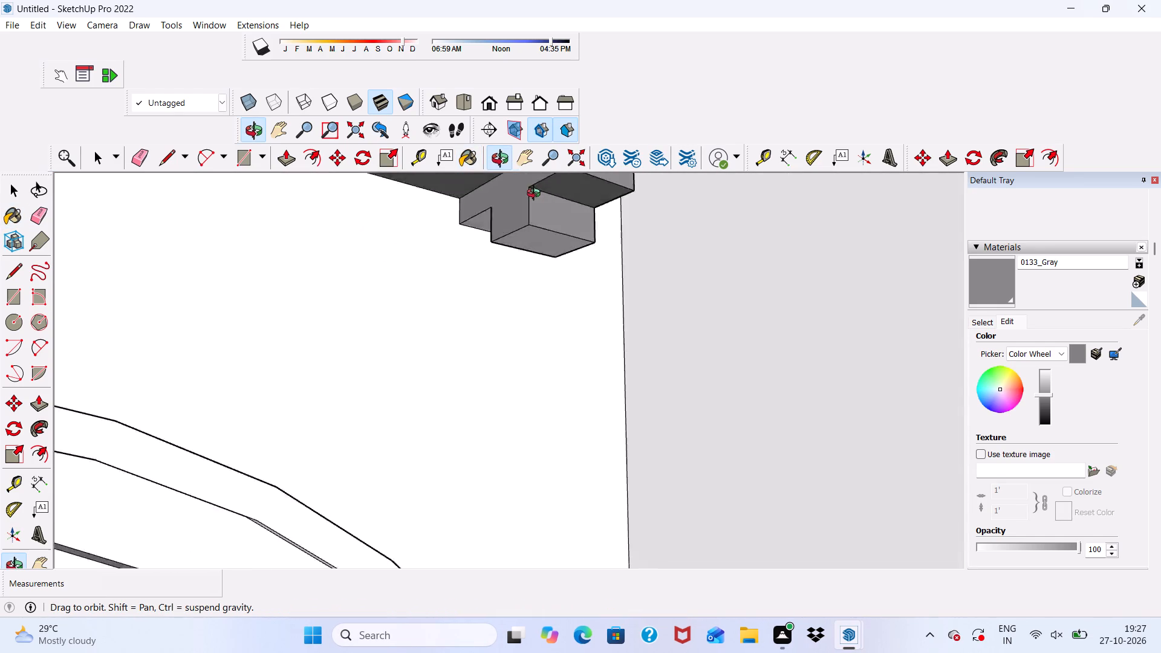
{"action": "middle_click_drag", "start_coordinate": [536, 195], "coordinate": [444, 161]}
{"action": "scroll", "coordinate": [433, 235], "scroll_direction": "up", "scroll_amount": 5}
{"action": "left_click", "coordinate": [432, 182]}
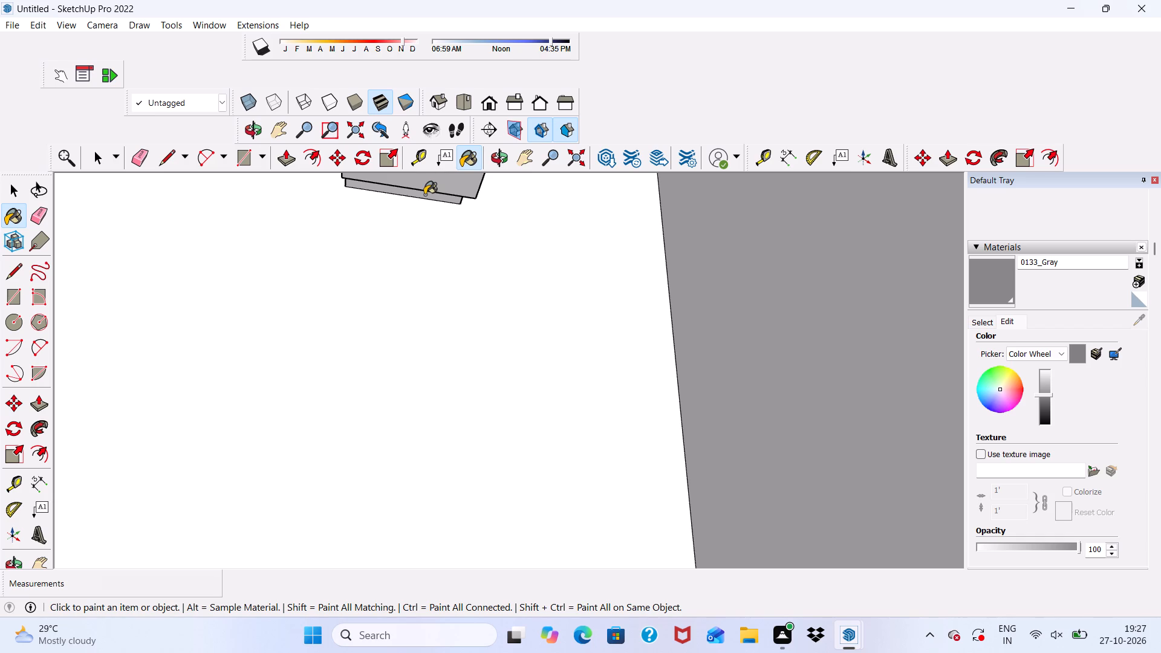
Paint the remaining right bracket face, slab right end faces and recessed strip of the same sill with 0133_Gray.
{"action": "left_click", "coordinate": [424, 195]}
{"action": "scroll", "coordinate": [421, 213], "scroll_direction": "down", "scroll_amount": 11}
{"action": "middle_click_drag", "start_coordinate": [450, 310], "coordinate": [327, 423]}
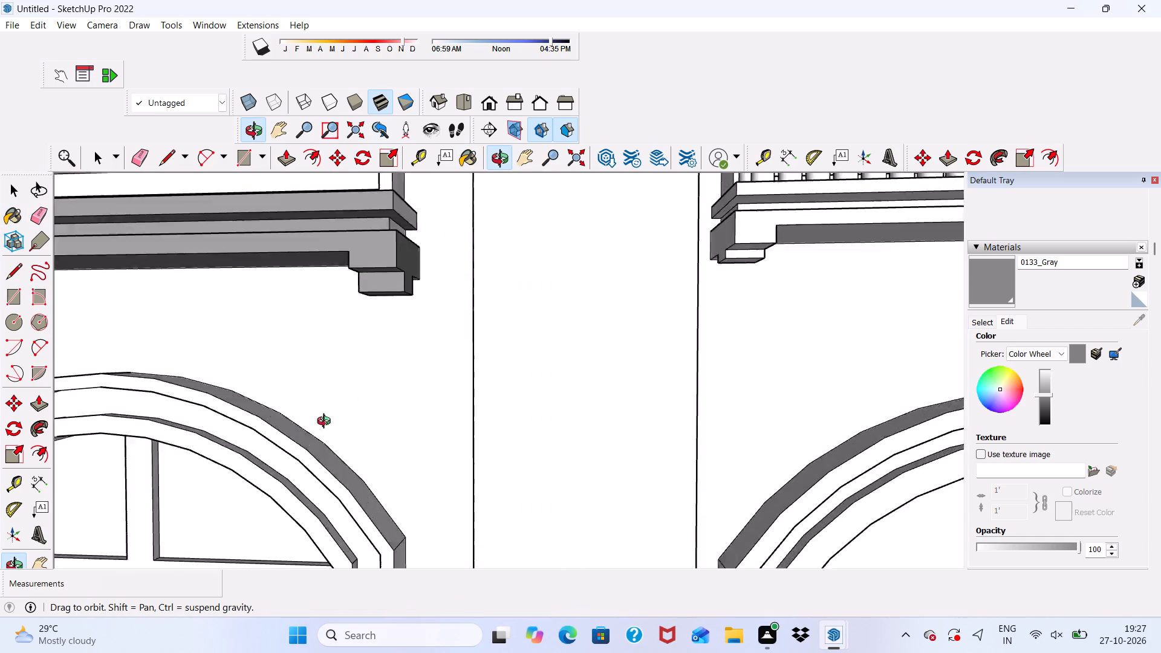
{"action": "middle_click_drag", "start_coordinate": [327, 423], "coordinate": [369, 527]}
{"action": "scroll", "coordinate": [359, 357], "scroll_direction": "up", "scroll_amount": 10}
{"action": "left_click", "coordinate": [422, 187]}
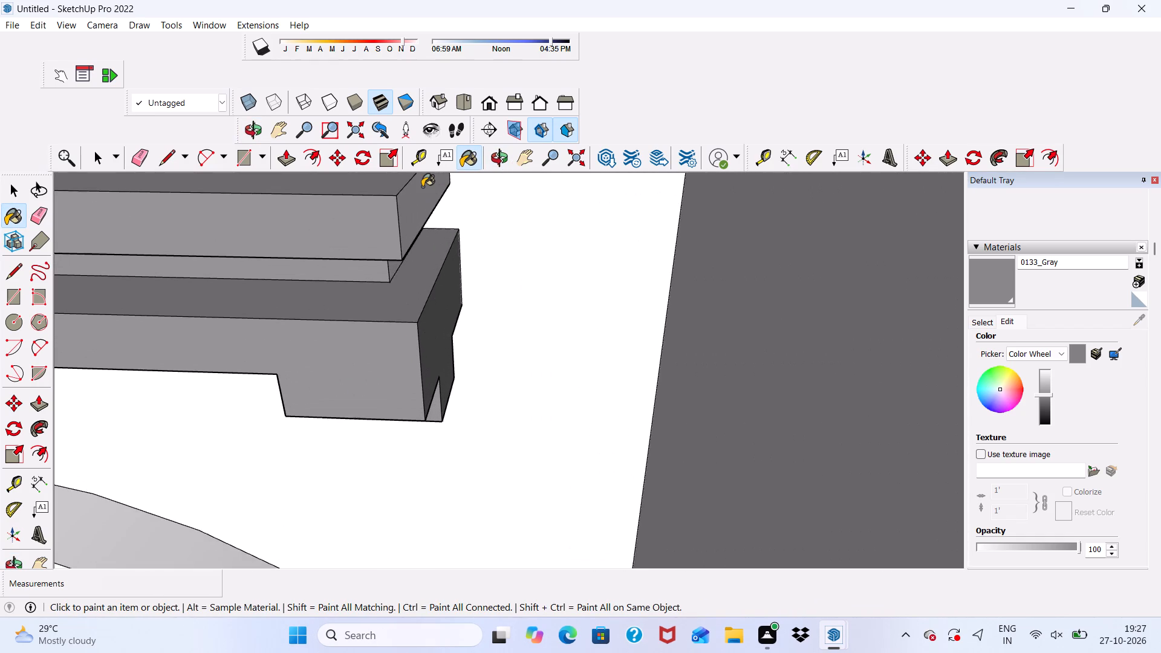
{"action": "scroll", "coordinate": [401, 279], "scroll_direction": "up", "scroll_amount": 4}
{"action": "left_click", "coordinate": [385, 259]}
{"action": "scroll", "coordinate": [385, 264], "scroll_direction": "down", "scroll_amount": 15}
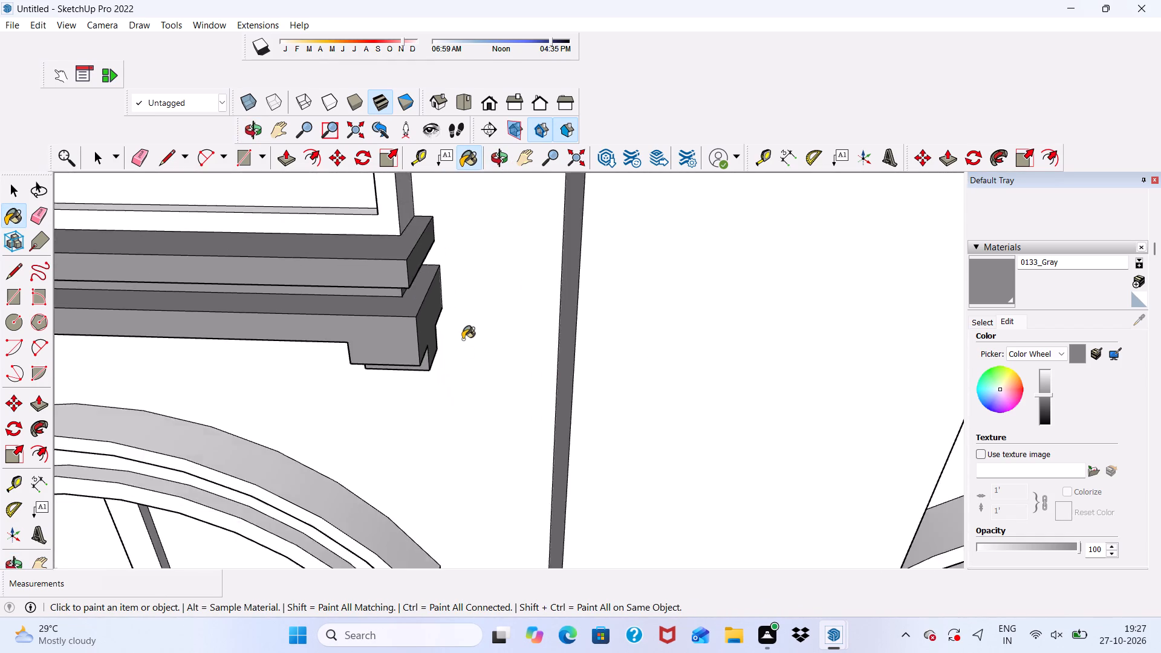
{"action": "scroll", "coordinate": [463, 339], "scroll_direction": "down", "scroll_amount": 4}
{"action": "scroll", "coordinate": [398, 284], "scroll_direction": "up", "scroll_amount": 7}
{"action": "left_click", "coordinate": [398, 283]}
{"action": "left_click", "coordinate": [405, 250]}
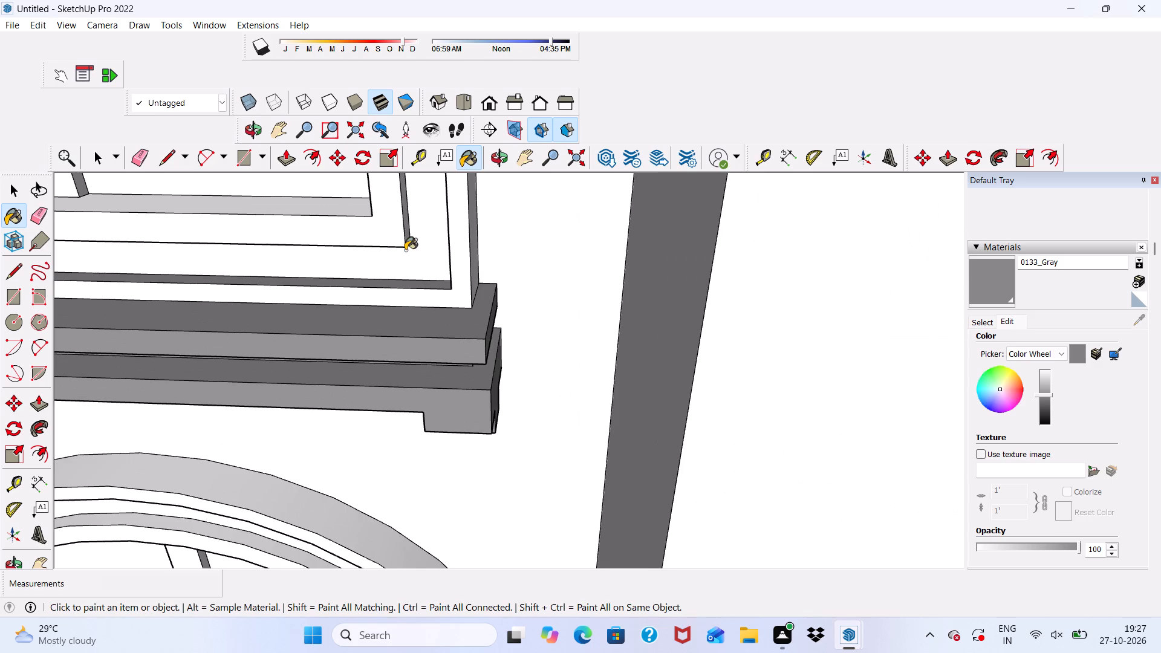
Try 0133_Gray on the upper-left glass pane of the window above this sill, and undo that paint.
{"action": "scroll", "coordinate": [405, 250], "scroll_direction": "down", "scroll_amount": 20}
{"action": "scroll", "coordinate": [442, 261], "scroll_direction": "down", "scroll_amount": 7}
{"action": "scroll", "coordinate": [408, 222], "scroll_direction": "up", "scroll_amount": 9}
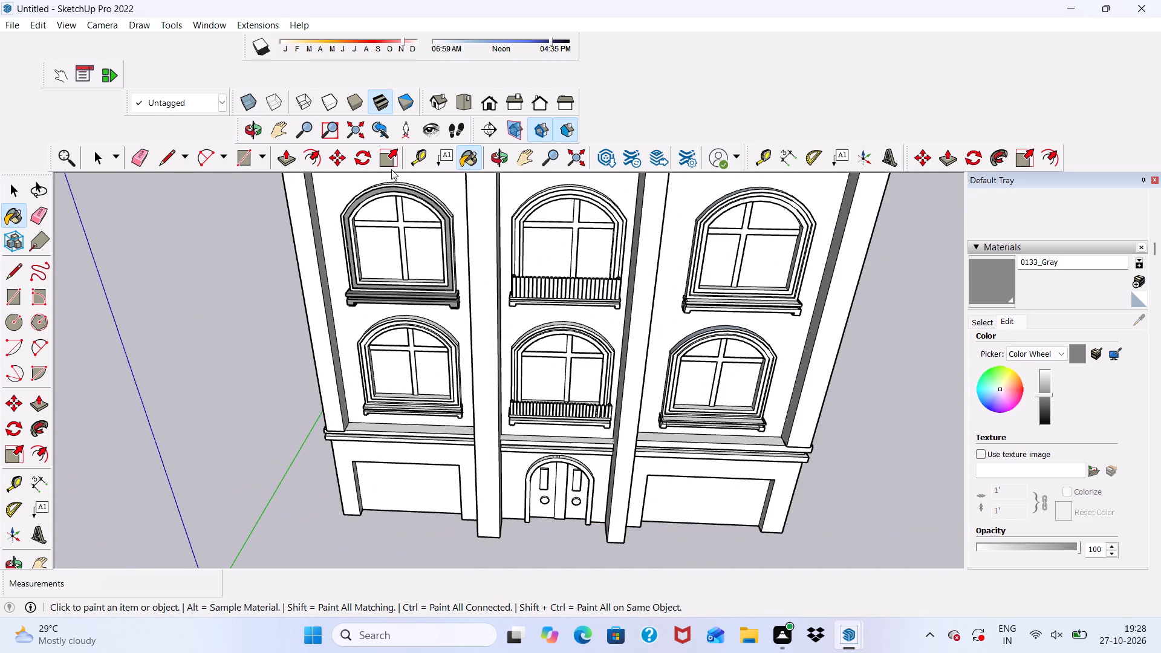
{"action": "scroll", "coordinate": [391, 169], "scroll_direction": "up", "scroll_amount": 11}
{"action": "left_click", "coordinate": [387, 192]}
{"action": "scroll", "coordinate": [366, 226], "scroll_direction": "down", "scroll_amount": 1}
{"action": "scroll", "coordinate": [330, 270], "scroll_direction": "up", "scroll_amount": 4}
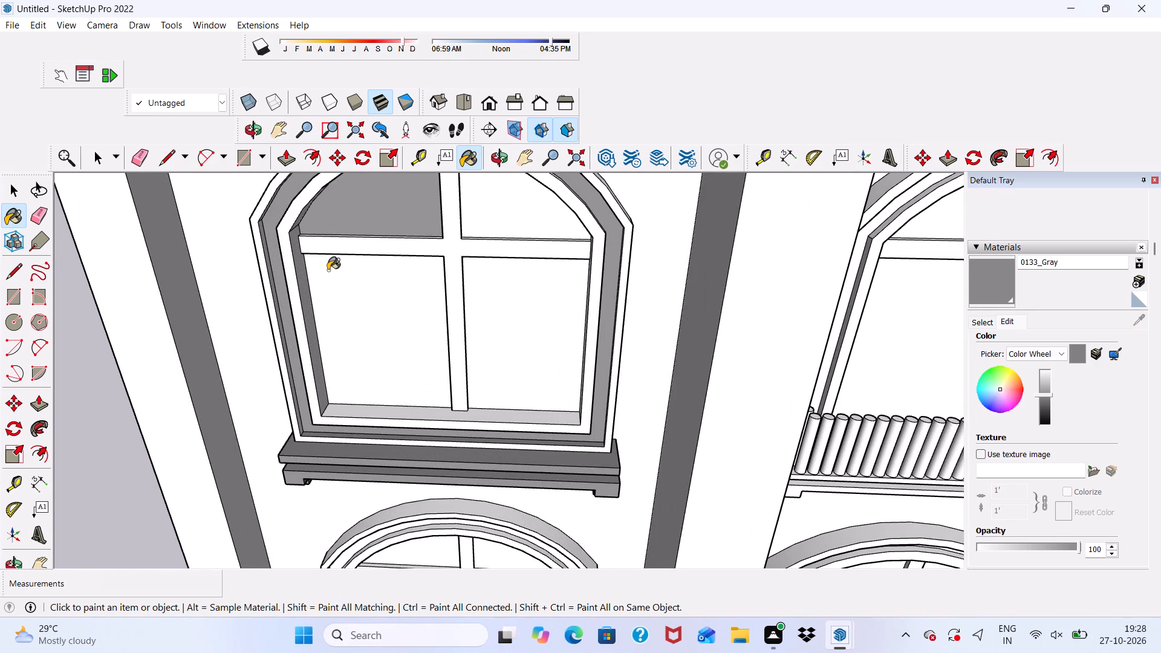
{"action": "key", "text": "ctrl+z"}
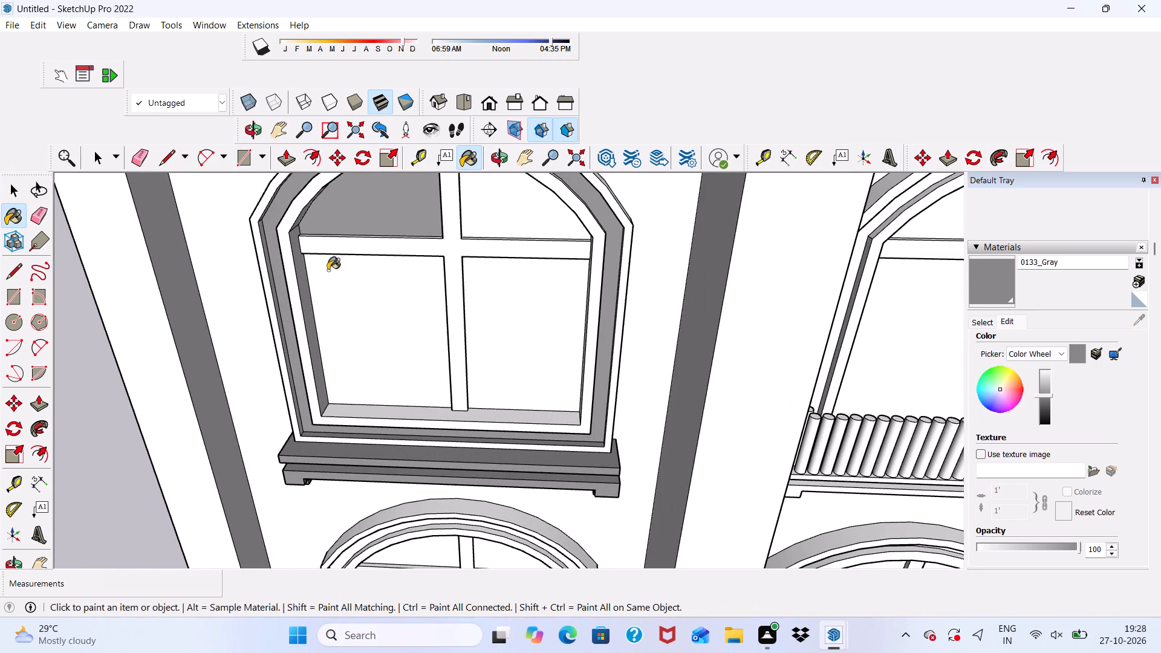
Paint the outer front band and adjoining stepped recess of this arched window's frame with 0133_Gray.
{"action": "scroll", "coordinate": [265, 305], "scroll_direction": "up", "scroll_amount": 6}
{"action": "scroll", "coordinate": [265, 305], "scroll_direction": "down", "scroll_amount": 1}
{"action": "scroll", "coordinate": [269, 349], "scroll_direction": "up", "scroll_amount": 2}
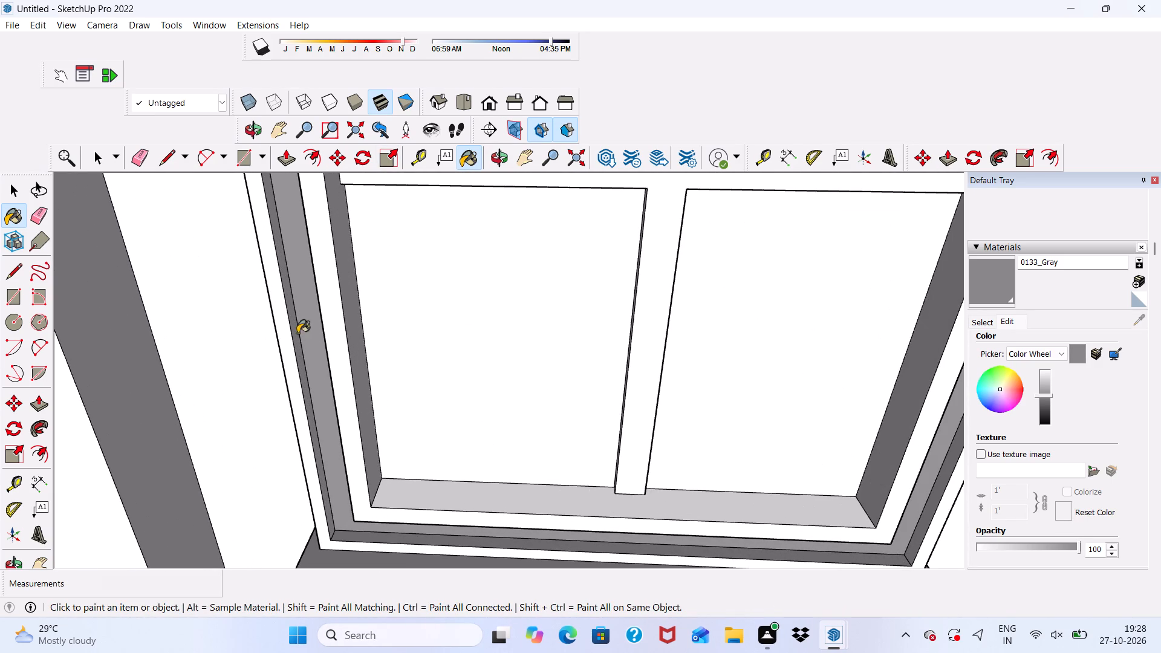
{"action": "left_click", "coordinate": [288, 343]}
{"action": "left_click", "coordinate": [298, 346]}
{"action": "scroll", "coordinate": [298, 346], "scroll_direction": "down", "scroll_amount": 4}
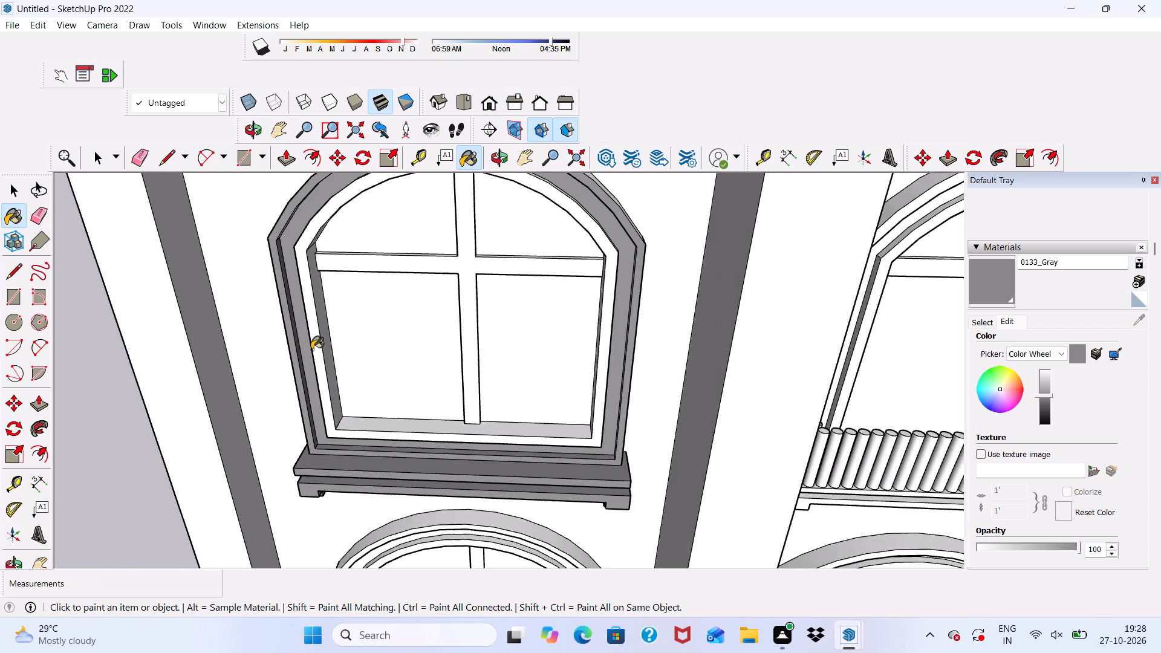
Paint the outer curved top surface and left outer side face of the same window frame with 0133_Gray.
{"action": "scroll", "coordinate": [311, 349], "scroll_direction": "down", "scroll_amount": 12}
{"action": "scroll", "coordinate": [365, 339], "scroll_direction": "up", "scroll_amount": 1}
{"action": "scroll", "coordinate": [411, 256], "scroll_direction": "up", "scroll_amount": 1}
{"action": "middle_click_drag", "start_coordinate": [411, 256], "coordinate": [461, 352]}
{"action": "scroll", "coordinate": [455, 282], "scroll_direction": "up", "scroll_amount": 6}
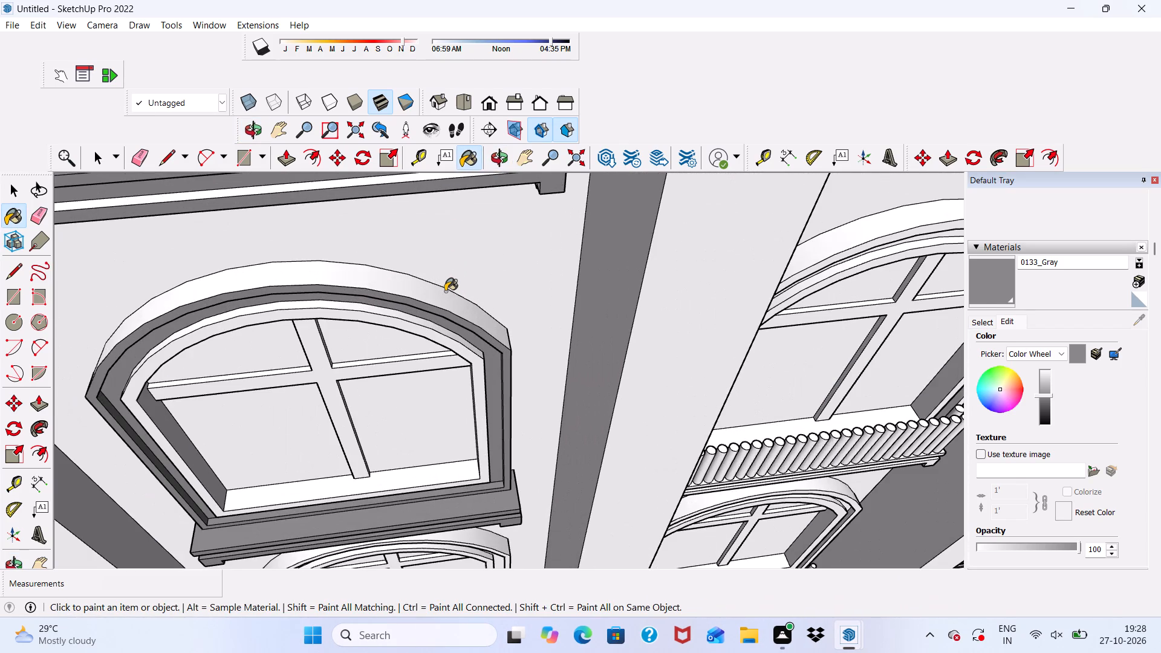
{"action": "left_click", "coordinate": [445, 291]}
{"action": "scroll", "coordinate": [349, 327], "scroll_direction": "down", "scroll_amount": 1}
{"action": "middle_click_drag", "start_coordinate": [342, 328], "coordinate": [579, 172]}
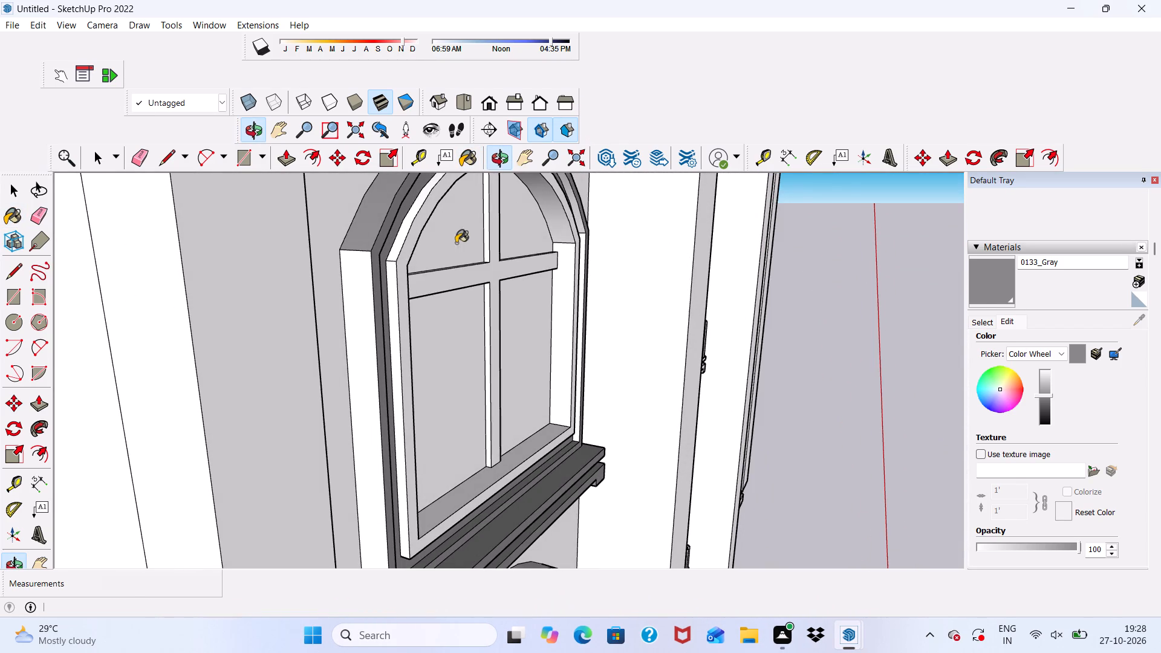
{"action": "left_click", "coordinate": [362, 294]}
{"action": "scroll", "coordinate": [339, 239], "scroll_direction": "down", "scroll_amount": 6}
Paint the remaining faces near the frame's left side and the recessed strip between the sill's slabs with 0133_Gray.
{"action": "middle_click_drag", "start_coordinate": [402, 377], "coordinate": [402, 374]}
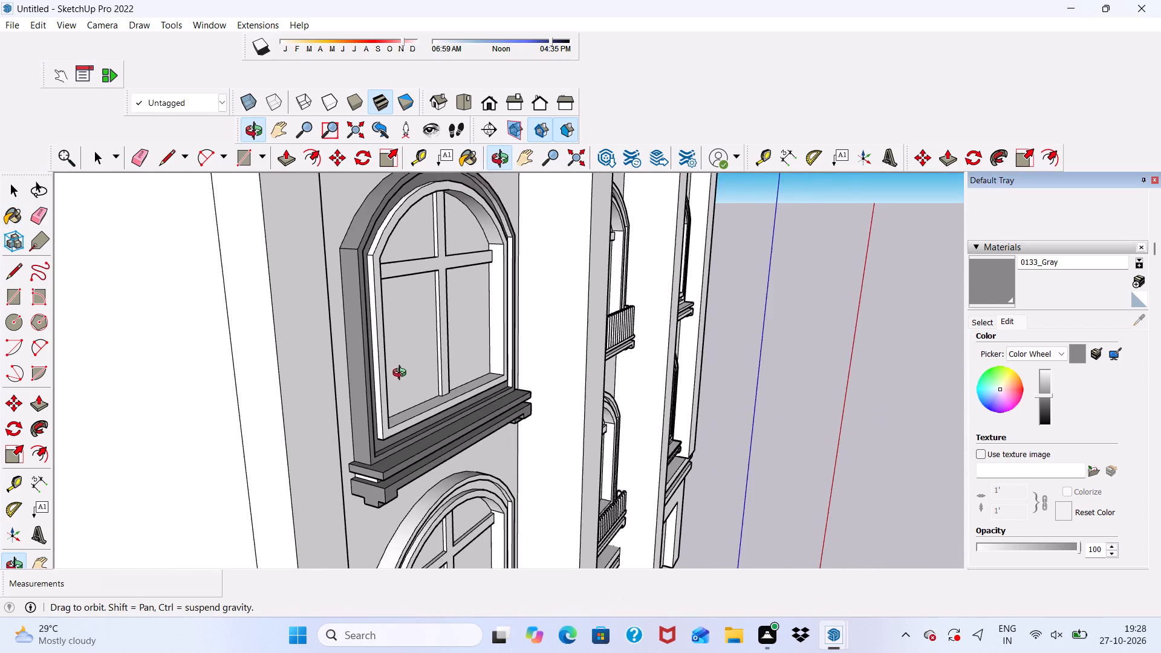
{"action": "middle_click_drag", "start_coordinate": [402, 374], "coordinate": [404, 283]}
{"action": "scroll", "coordinate": [380, 293], "scroll_direction": "up", "scroll_amount": 11}
{"action": "left_click", "coordinate": [370, 277]}
{"action": "scroll", "coordinate": [384, 278], "scroll_direction": "up", "scroll_amount": 2}
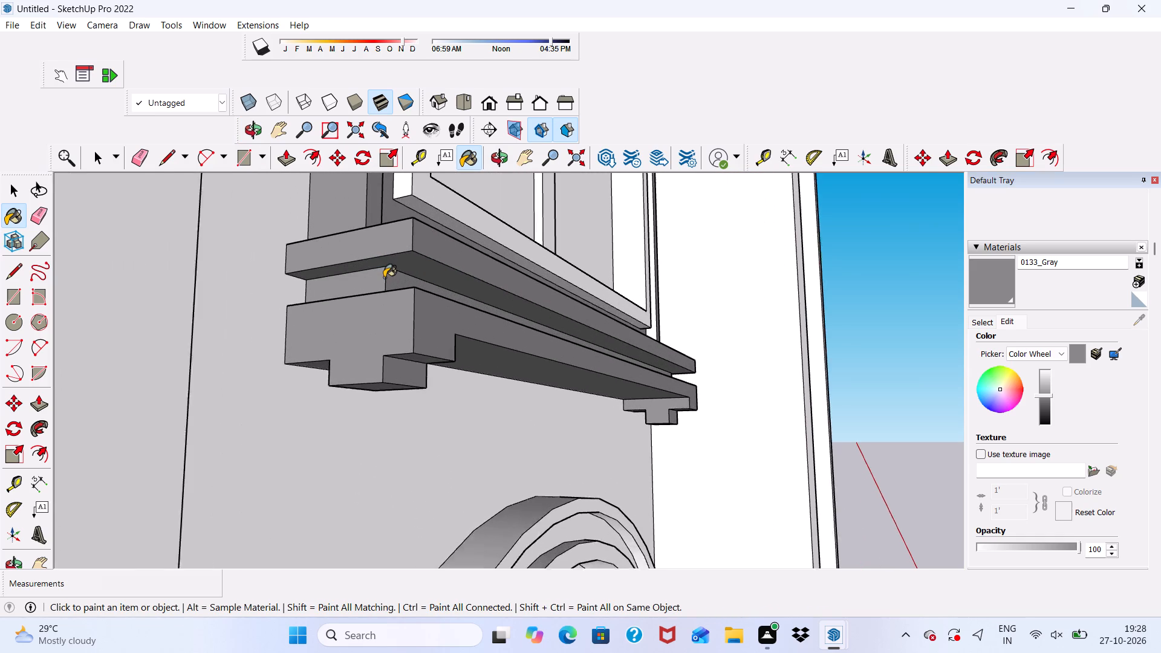
{"action": "scroll", "coordinate": [384, 278], "scroll_direction": "up", "scroll_amount": 1}
{"action": "left_click", "coordinate": [400, 285]}
{"action": "scroll", "coordinate": [310, 275], "scroll_direction": "down", "scroll_amount": 7}
{"action": "scroll", "coordinate": [487, 278], "scroll_direction": "up", "scroll_amount": 6}
{"action": "scroll", "coordinate": [640, 247], "scroll_direction": "down", "scroll_amount": 4}
Paint the inner front band of the same arched window frame with 0133_Gray.
{"action": "middle_click_drag", "start_coordinate": [649, 268], "coordinate": [613, 295]}
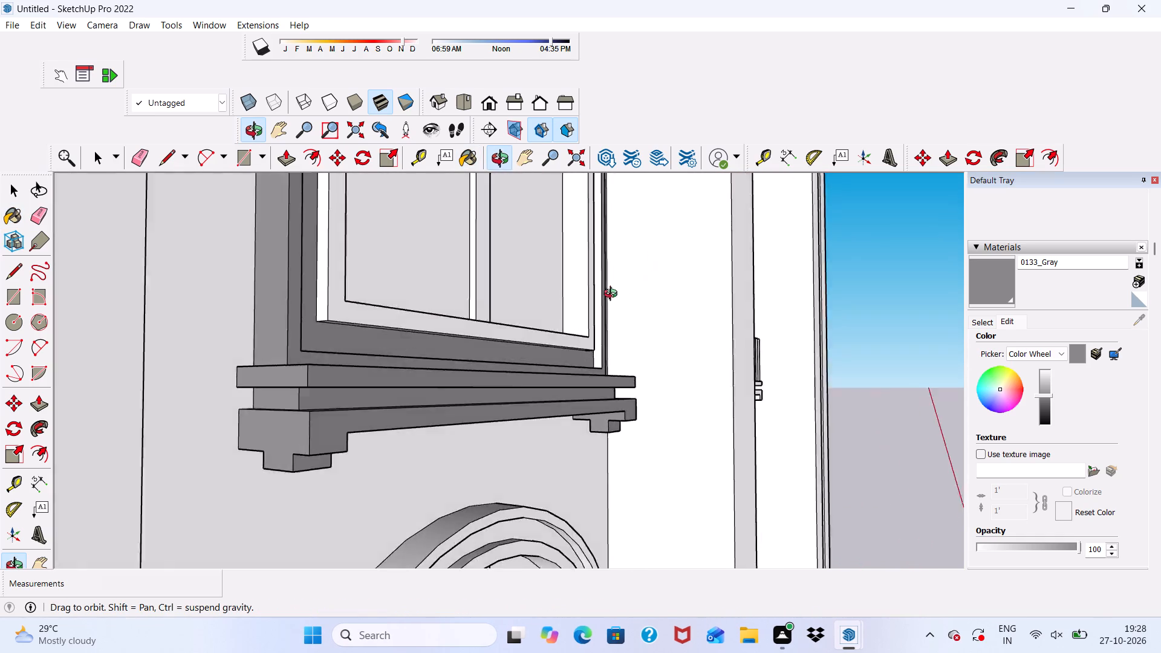
{"action": "middle_click_drag", "start_coordinate": [613, 295], "coordinate": [442, 401]}
{"action": "scroll", "coordinate": [305, 295], "scroll_direction": "up", "scroll_amount": 5}
{"action": "left_click", "coordinate": [295, 261]}
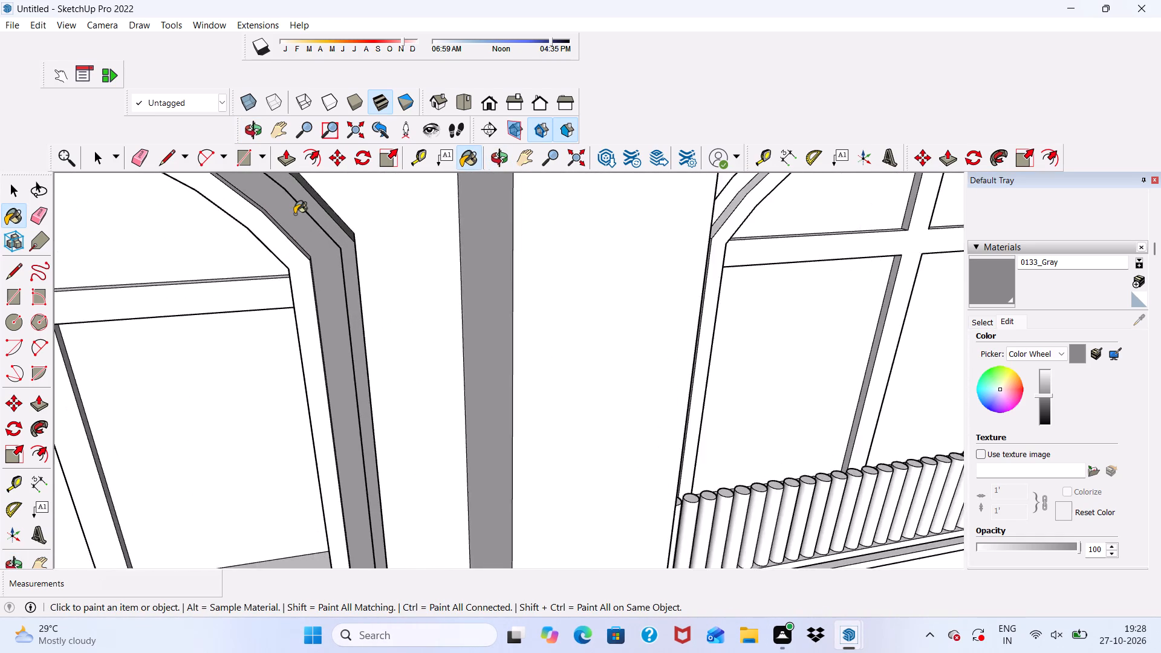
{"action": "scroll", "coordinate": [294, 214], "scroll_direction": "down", "scroll_amount": 11}
Paint the inner curved underside and thin stepped edge of the same window's arch with 0133_Gray.
{"action": "middle_click_drag", "start_coordinate": [311, 182], "coordinate": [313, 177]}
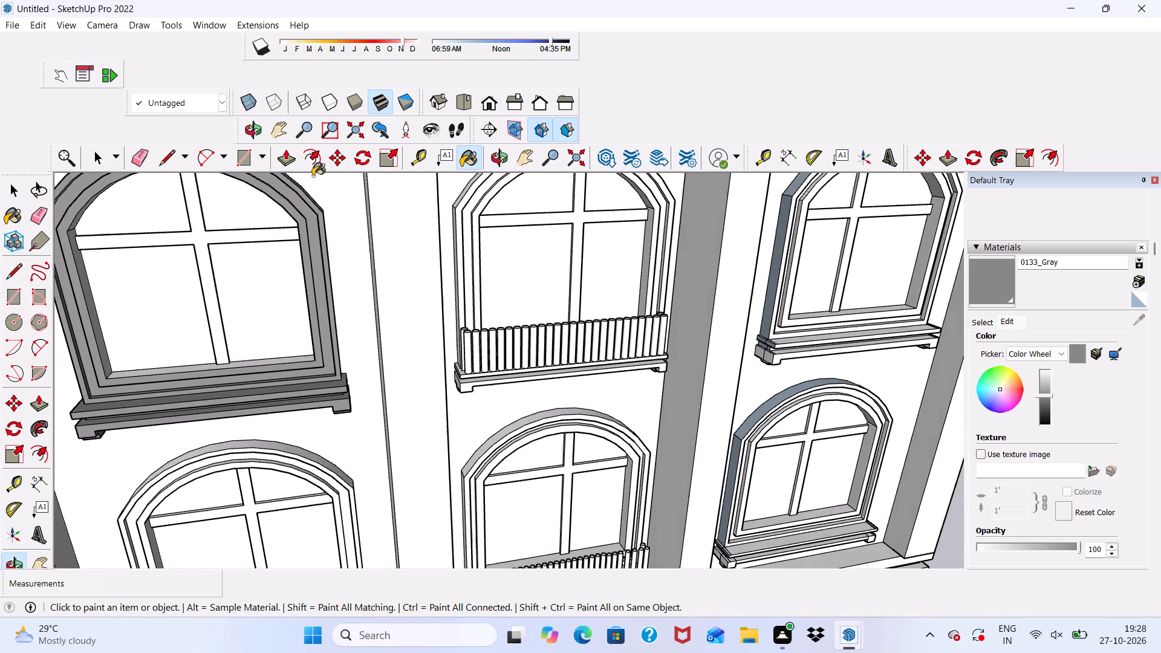
{"action": "scroll", "coordinate": [292, 306], "scroll_direction": "down", "scroll_amount": 12}
{"action": "middle_click_drag", "start_coordinate": [322, 476], "coordinate": [320, 273]}
{"action": "scroll", "coordinate": [320, 273], "scroll_direction": "up", "scroll_amount": 7}
{"action": "scroll", "coordinate": [317, 254], "scroll_direction": "down", "scroll_amount": 1}
{"action": "scroll", "coordinate": [317, 254], "scroll_direction": "up", "scroll_amount": 16}
{"action": "left_click", "coordinate": [307, 301]}
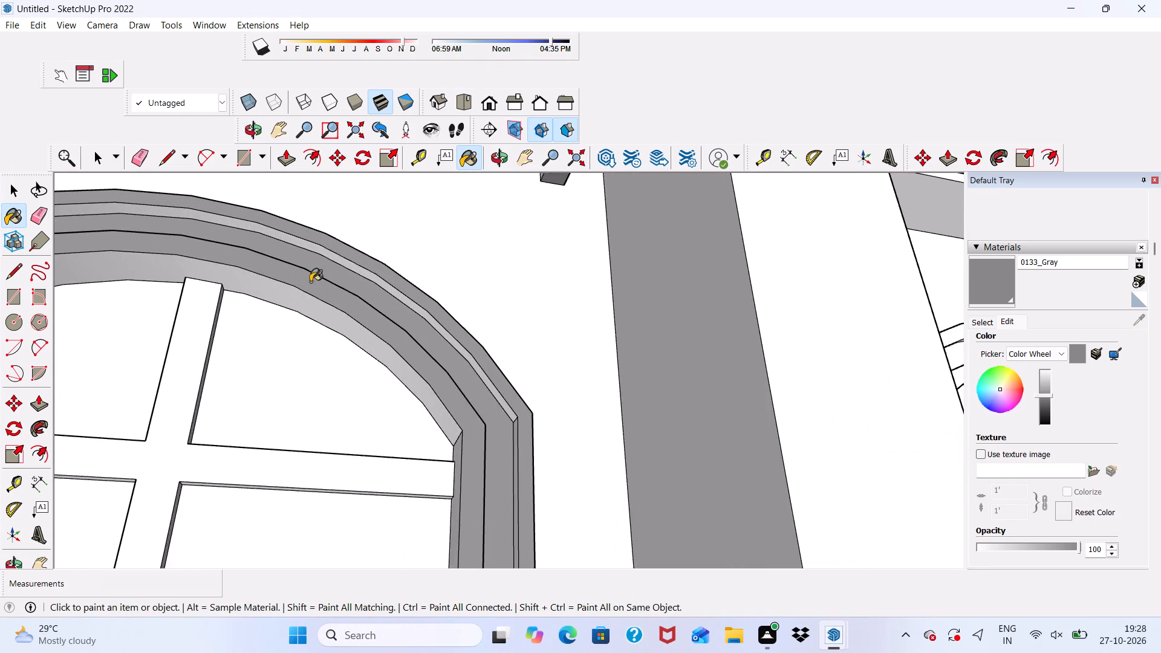
{"action": "scroll", "coordinate": [311, 281], "scroll_direction": "down", "scroll_amount": 9}
{"action": "middle_click_drag", "start_coordinate": [319, 412], "coordinate": [259, 472]}
{"action": "scroll", "coordinate": [278, 313], "scroll_direction": "up", "scroll_amount": 7}
{"action": "middle_click_drag", "start_coordinate": [283, 294], "coordinate": [310, 207]}
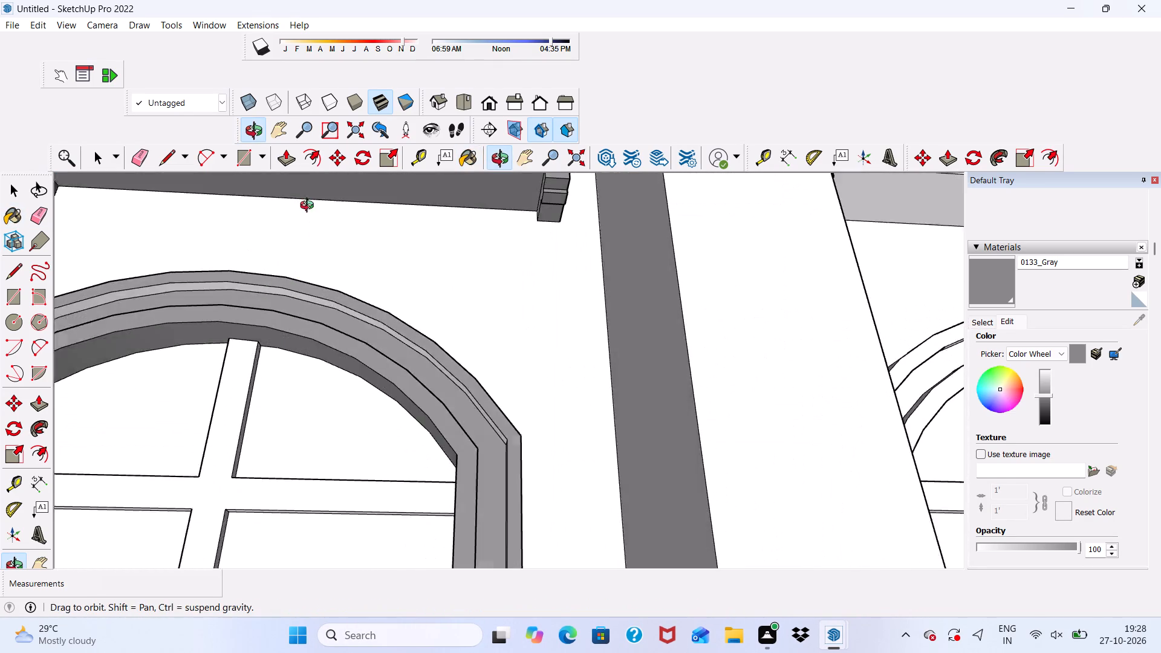
{"action": "middle_click_drag", "start_coordinate": [310, 207], "coordinate": [311, 204]}
{"action": "scroll", "coordinate": [311, 265], "scroll_direction": "up", "scroll_amount": 5}
{"action": "left_click", "coordinate": [291, 304]}
{"action": "scroll", "coordinate": [294, 247], "scroll_direction": "down", "scroll_amount": 12}
{"action": "middle_click_drag", "start_coordinate": [360, 346], "coordinate": [540, 434]}
{"action": "scroll", "coordinate": [540, 434], "scroll_direction": "up", "scroll_amount": 6}
{"action": "left_click", "coordinate": [541, 435]}
{"action": "scroll", "coordinate": [472, 365], "scroll_direction": "down", "scroll_amount": 10}
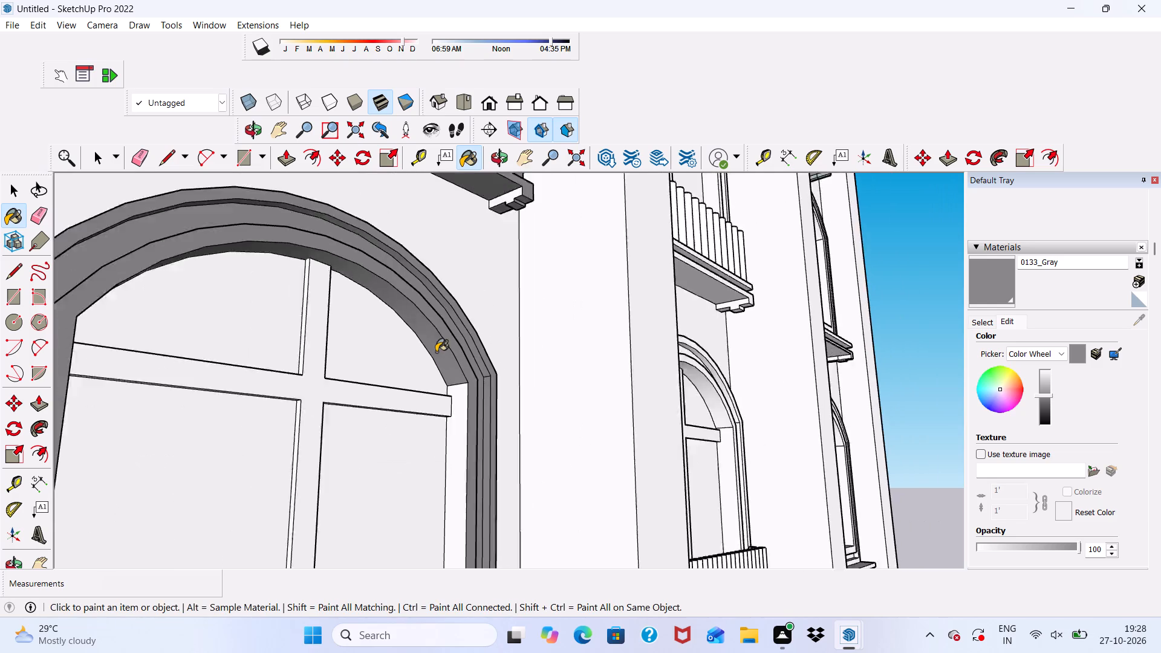
Paint the unpainted inner side faces of the right bracket on the sill directly above this arch with 0133_Gray.
{"action": "scroll", "coordinate": [436, 352], "scroll_direction": "down", "scroll_amount": 3}
{"action": "scroll", "coordinate": [467, 240], "scroll_direction": "up", "scroll_amount": 6}
{"action": "left_click", "coordinate": [503, 265]}
{"action": "scroll", "coordinate": [456, 284], "scroll_direction": "up", "scroll_amount": 3}
{"action": "scroll", "coordinate": [512, 247], "scroll_direction": "down", "scroll_amount": 1}
{"action": "scroll", "coordinate": [532, 245], "scroll_direction": "up", "scroll_amount": 4}
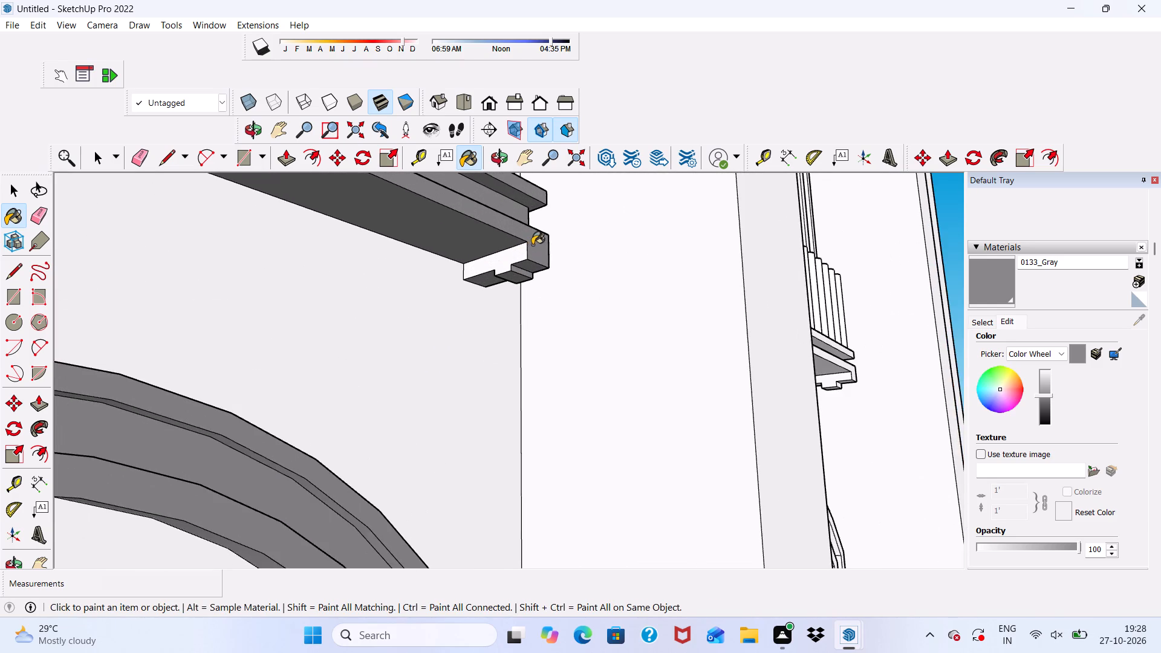
{"action": "left_click", "coordinate": [515, 254]}
{"action": "scroll", "coordinate": [496, 274], "scroll_direction": "up", "scroll_amount": 9}
{"action": "scroll", "coordinate": [521, 274], "scroll_direction": "down", "scroll_amount": 17}
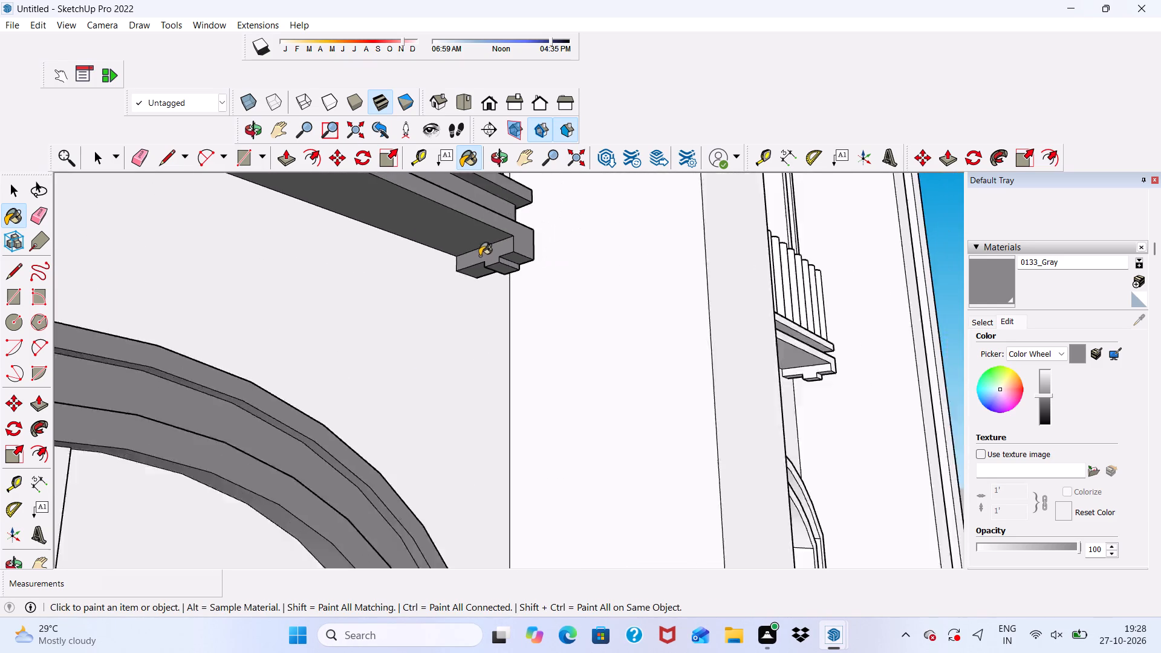
{"action": "scroll", "coordinate": [480, 256], "scroll_direction": "down", "scroll_amount": 2}
{"action": "scroll", "coordinate": [487, 294], "scroll_direction": "up", "scroll_amount": 1}
Paint the inner bottom ledge of the lower grey window's opening with 0133_Gray.
{"action": "middle_click_drag", "start_coordinate": [487, 294], "coordinate": [281, 373]}
{"action": "scroll", "coordinate": [298, 264], "scroll_direction": "up", "scroll_amount": 2}
{"action": "scroll", "coordinate": [299, 240], "scroll_direction": "down", "scroll_amount": 14}
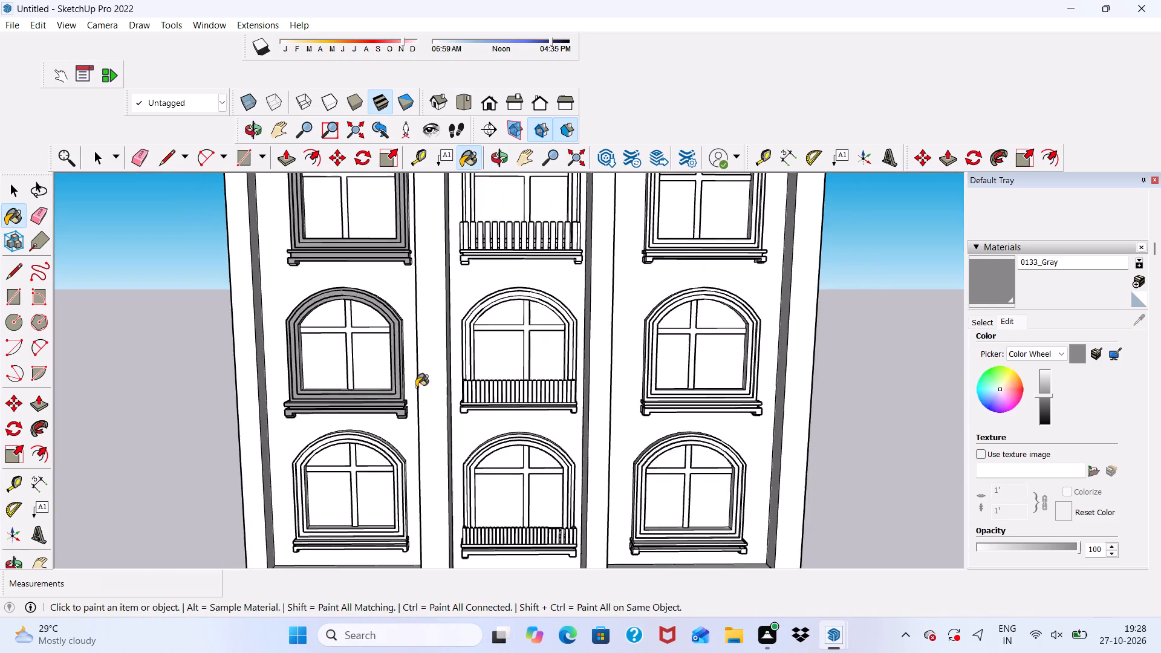
{"action": "scroll", "coordinate": [322, 418], "scroll_direction": "up", "scroll_amount": 13}
{"action": "middle_click_drag", "start_coordinate": [276, 340], "coordinate": [284, 462]}
{"action": "scroll", "coordinate": [306, 403], "scroll_direction": "up", "scroll_amount": 6}
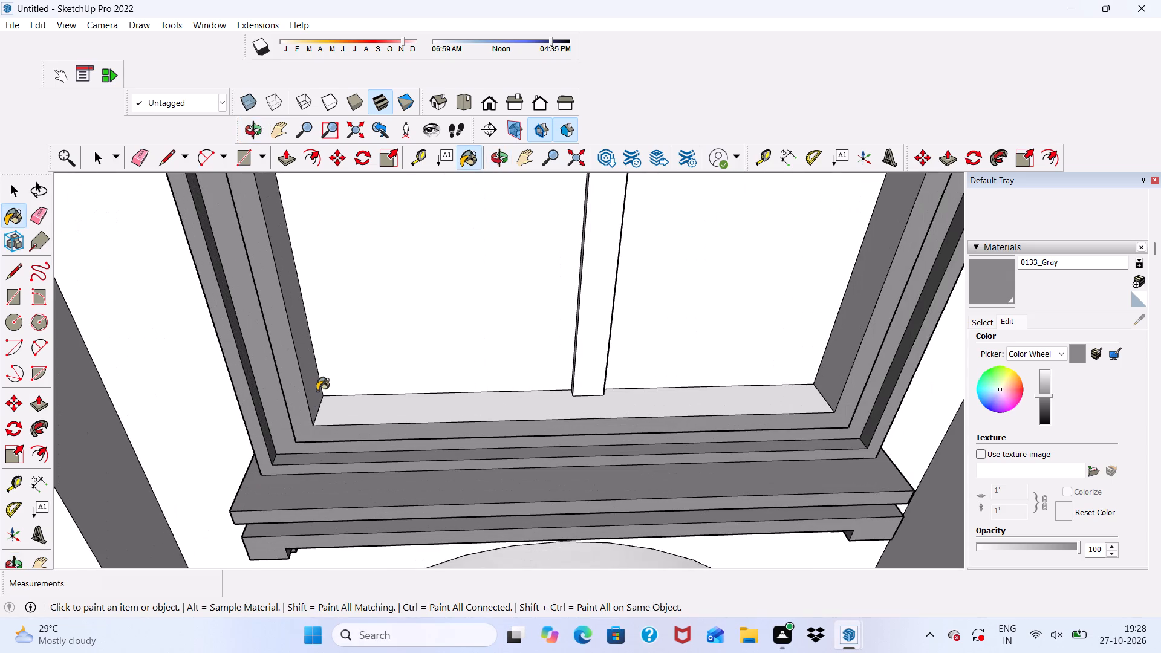
{"action": "left_click", "coordinate": [333, 410]}
{"action": "scroll", "coordinate": [334, 410], "scroll_direction": "down", "scroll_amount": 10}
Paint the white recessed strip running around the same window's arch with 0133_Gray.
{"action": "middle_click_drag", "start_coordinate": [403, 383], "coordinate": [418, 181]}
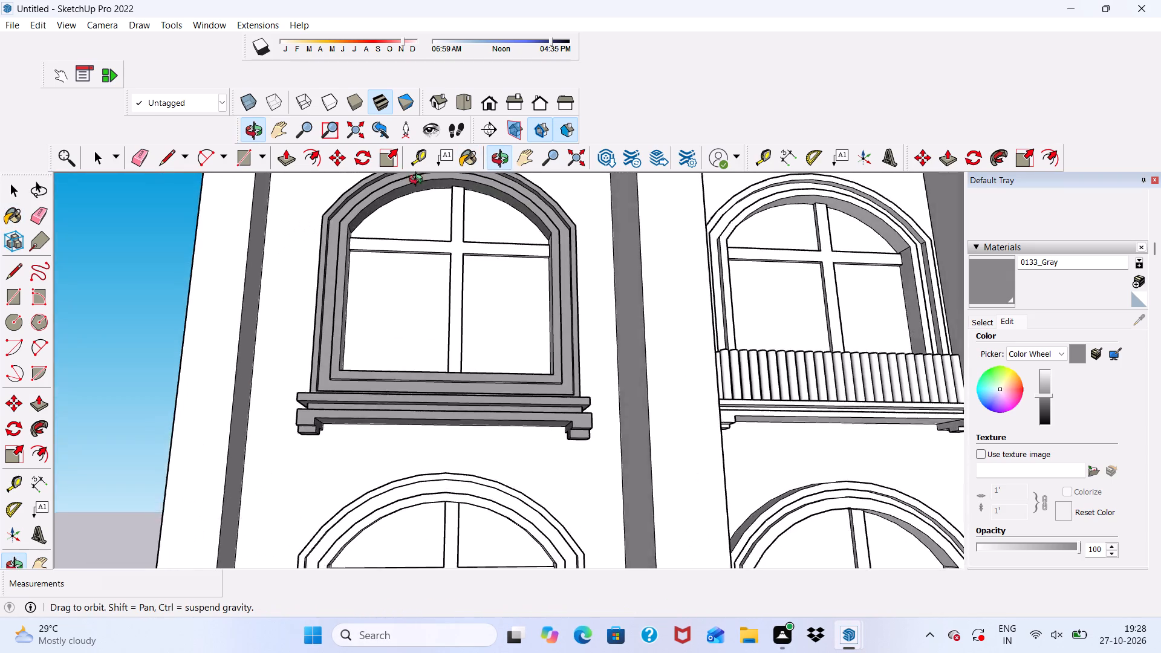
{"action": "middle_click_drag", "start_coordinate": [418, 181], "coordinate": [425, 424]}
{"action": "scroll", "coordinate": [383, 239], "scroll_direction": "up", "scroll_amount": 5}
{"action": "scroll", "coordinate": [391, 197], "scroll_direction": "down", "scroll_amount": 2}
{"action": "scroll", "coordinate": [392, 195], "scroll_direction": "up", "scroll_amount": 3}
{"action": "left_click", "coordinate": [392, 195]}
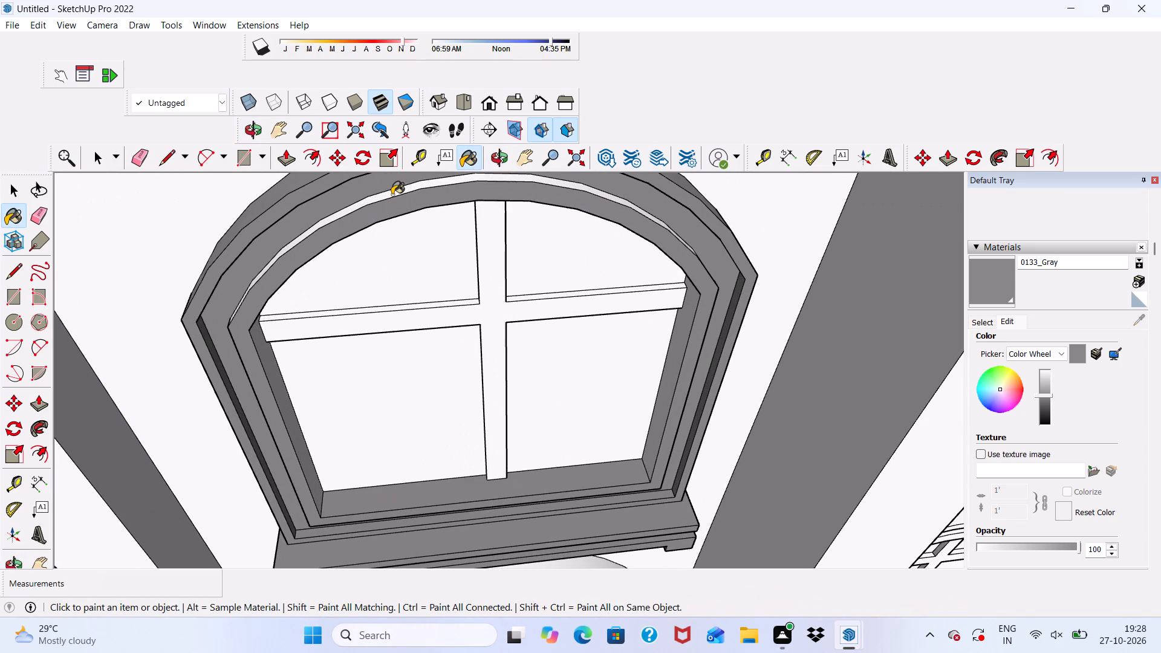
{"action": "scroll", "coordinate": [392, 195], "scroll_direction": "down", "scroll_amount": 6}
Paint the white stepped side strip on the left upright of the same window frame with 0133_Gray.
{"action": "middle_click_drag", "start_coordinate": [394, 292], "coordinate": [563, 223]}
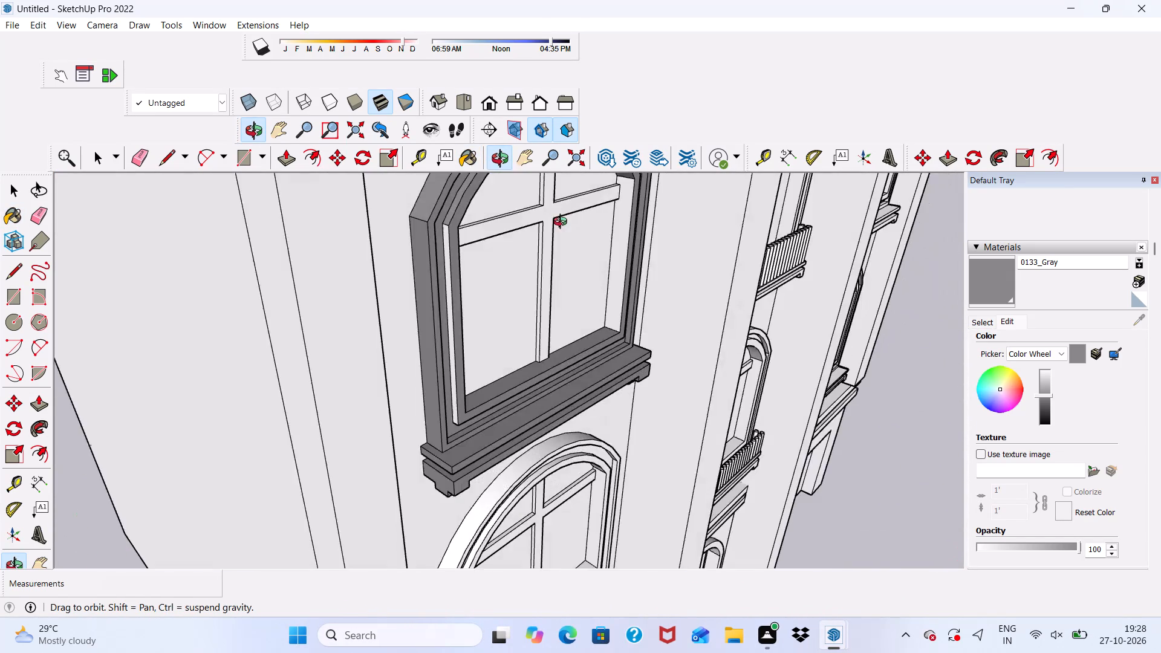
{"action": "middle_click_drag", "start_coordinate": [563, 223], "coordinate": [566, 213]}
{"action": "scroll", "coordinate": [412, 257], "scroll_direction": "up", "scroll_amount": 6}
{"action": "scroll", "coordinate": [502, 262], "scroll_direction": "up", "scroll_amount": 5}
{"action": "left_click", "coordinate": [488, 267]}
{"action": "scroll", "coordinate": [438, 235], "scroll_direction": "down", "scroll_amount": 3}
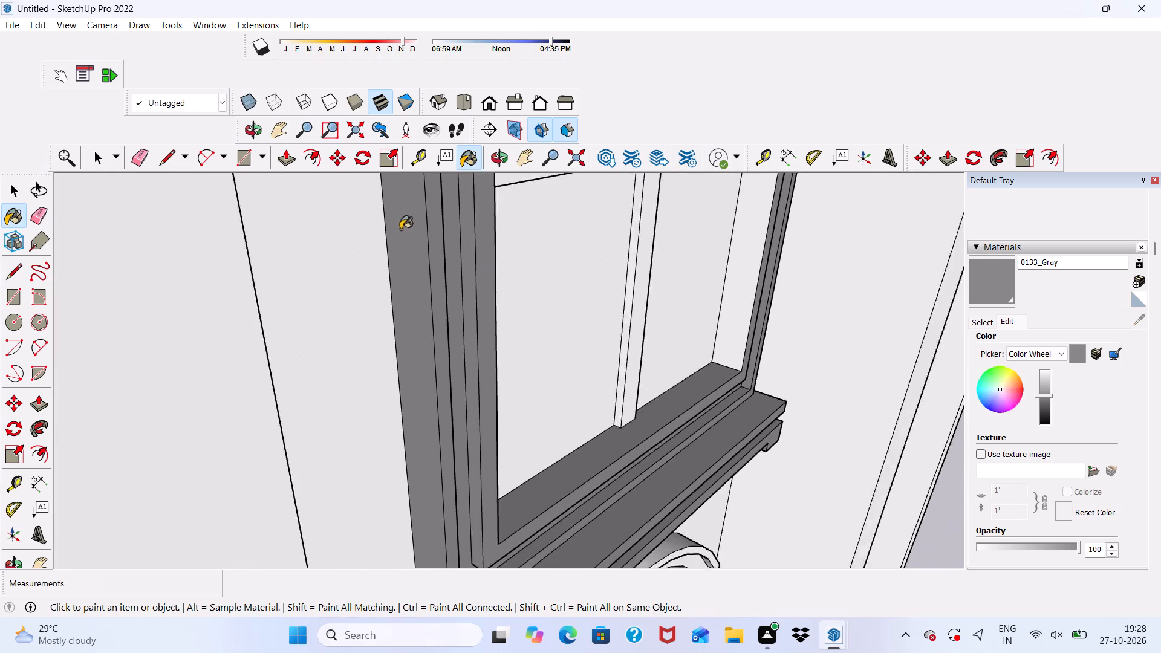
Paint the remaining stepped side face and inner jamb on the same window frame's right upright with 0133_Gray.
{"action": "scroll", "coordinate": [400, 229], "scroll_direction": "down", "scroll_amount": 9}
{"action": "middle_click_drag", "start_coordinate": [440, 403], "coordinate": [203, 431]}
{"action": "scroll", "coordinate": [476, 265], "scroll_direction": "up", "scroll_amount": 10}
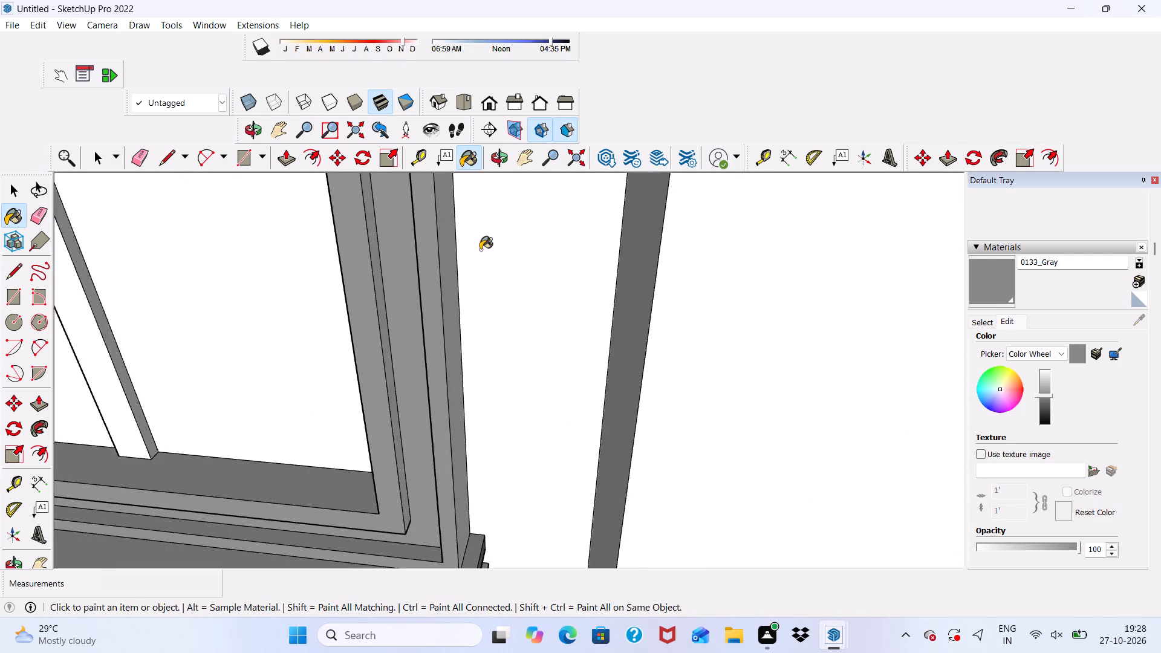
{"action": "scroll", "coordinate": [480, 250], "scroll_direction": "up", "scroll_amount": 8}
{"action": "left_click", "coordinate": [430, 270]}
{"action": "scroll", "coordinate": [429, 272], "scroll_direction": "down", "scroll_amount": 14}
{"action": "middle_click_drag", "start_coordinate": [356, 359], "coordinate": [398, 268]}
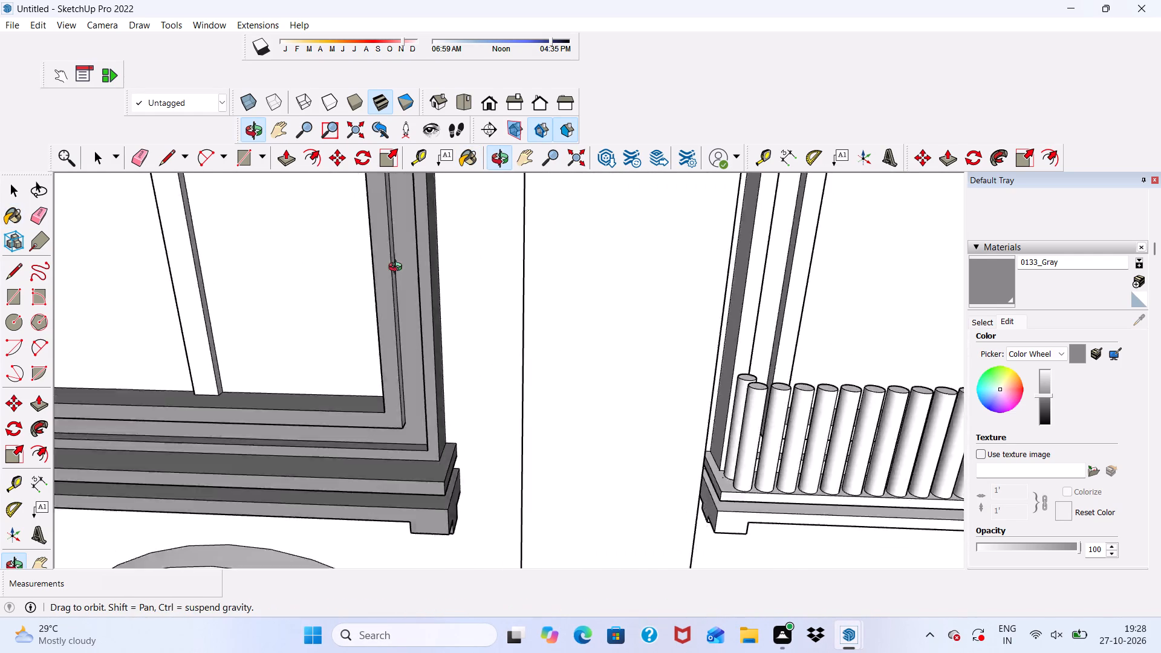
{"action": "middle_click_drag", "start_coordinate": [398, 268], "coordinate": [486, 210]}
{"action": "scroll", "coordinate": [487, 216], "scroll_direction": "up", "scroll_amount": 2}
{"action": "scroll", "coordinate": [487, 216], "scroll_direction": "down", "scroll_amount": 3}
{"action": "scroll", "coordinate": [299, 404], "scroll_direction": "up", "scroll_amount": 11}
{"action": "scroll", "coordinate": [432, 350], "scroll_direction": "down", "scroll_amount": 1}
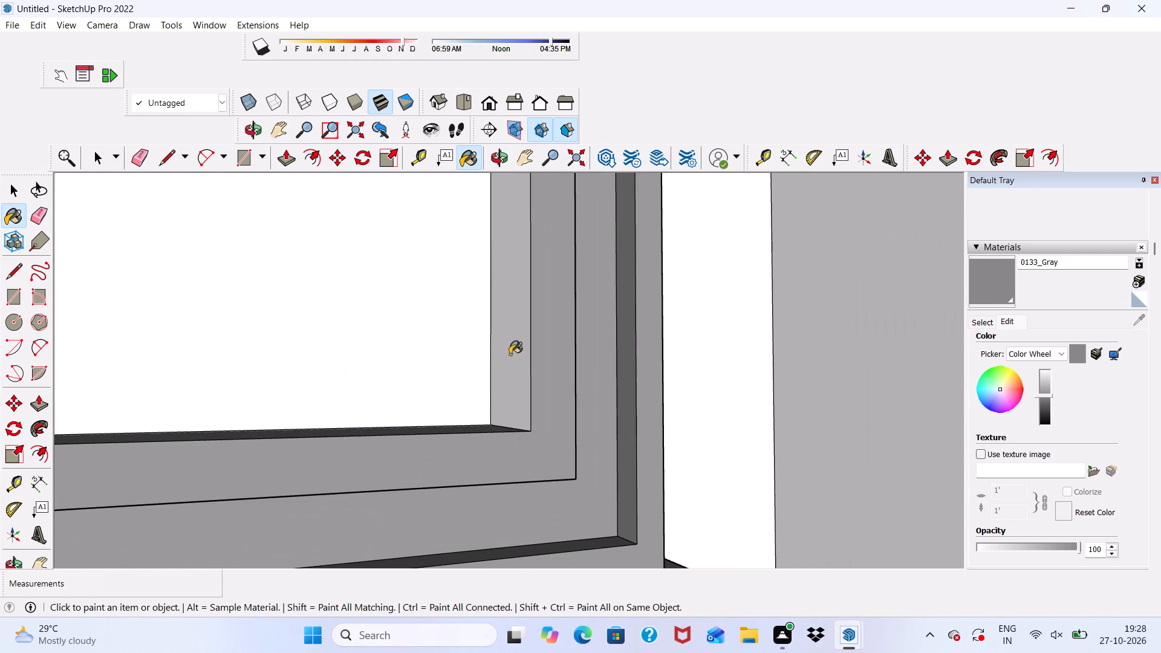
{"action": "left_click", "coordinate": [510, 354]}
{"action": "scroll", "coordinate": [490, 332], "scroll_direction": "down", "scroll_amount": 7}
Paint the inner band, stepped strip and outer band on the left column's lowest arched window frame with 0133_Gray.
{"action": "scroll", "coordinate": [455, 356], "scroll_direction": "down", "scroll_amount": 19}
{"action": "middle_click_drag", "start_coordinate": [436, 352], "coordinate": [417, 166]}
{"action": "scroll", "coordinate": [394, 280], "scroll_direction": "up", "scroll_amount": 5}
{"action": "scroll", "coordinate": [394, 253], "scroll_direction": "down", "scroll_amount": 5}
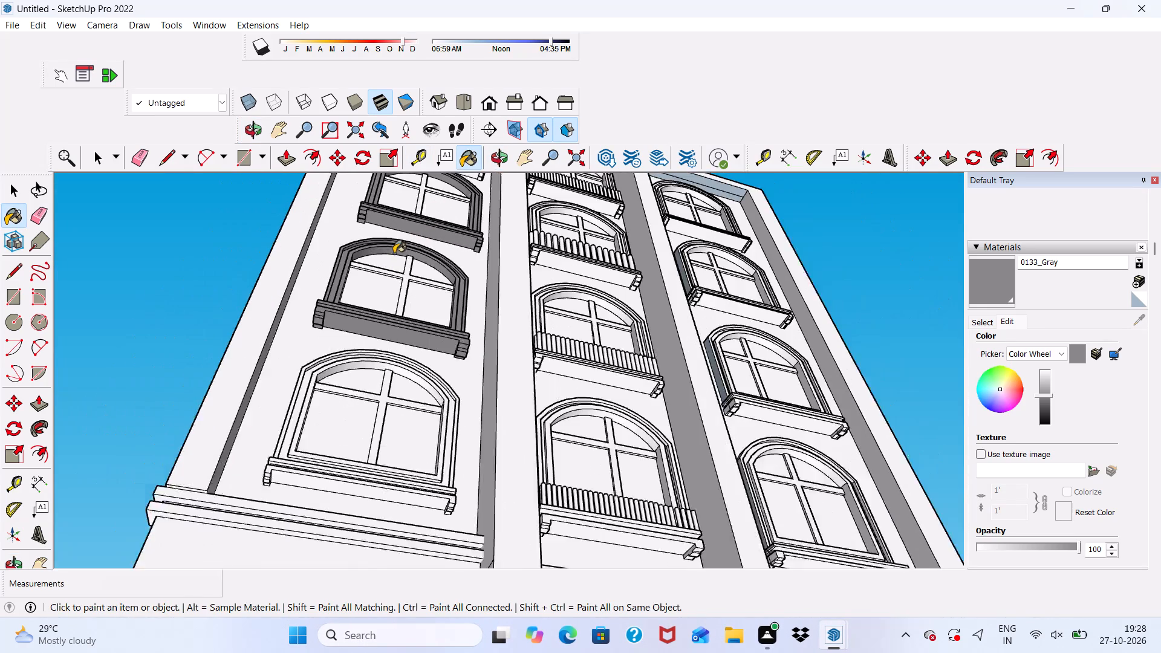
{"action": "scroll", "coordinate": [394, 253], "scroll_direction": "down", "scroll_amount": 4}
{"action": "middle_click_drag", "start_coordinate": [406, 264], "coordinate": [402, 383]}
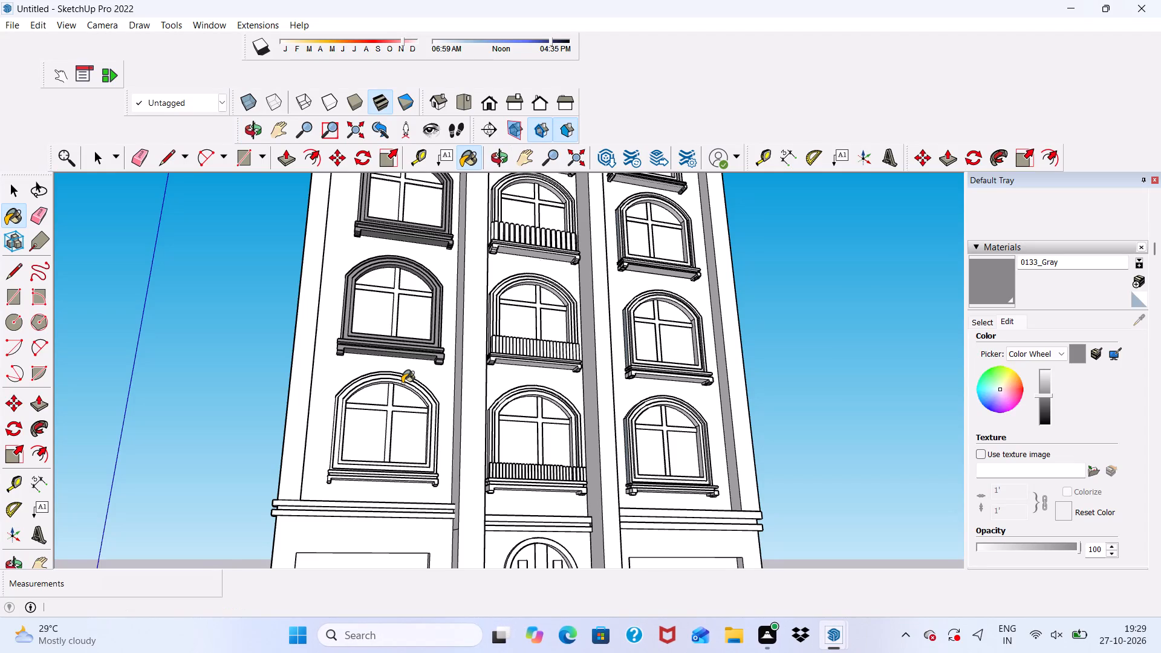
{"action": "scroll", "coordinate": [402, 383], "scroll_direction": "up", "scroll_amount": 13}
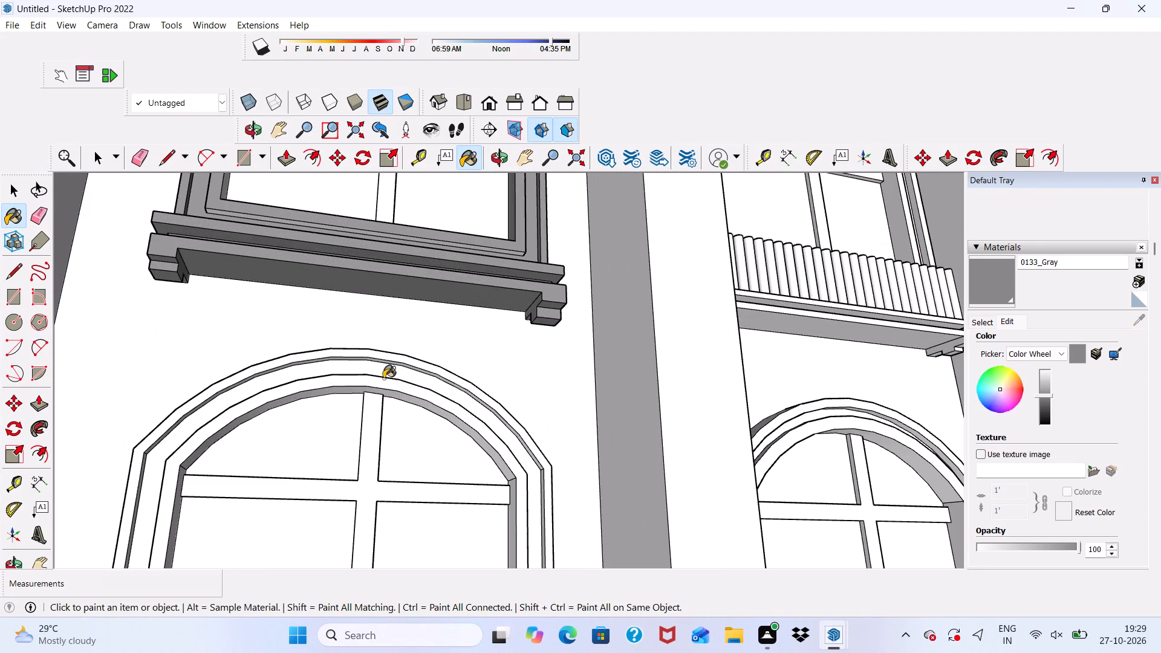
{"action": "left_click", "coordinate": [383, 378]}
{"action": "left_click", "coordinate": [384, 373]}
{"action": "left_click", "coordinate": [390, 362]}
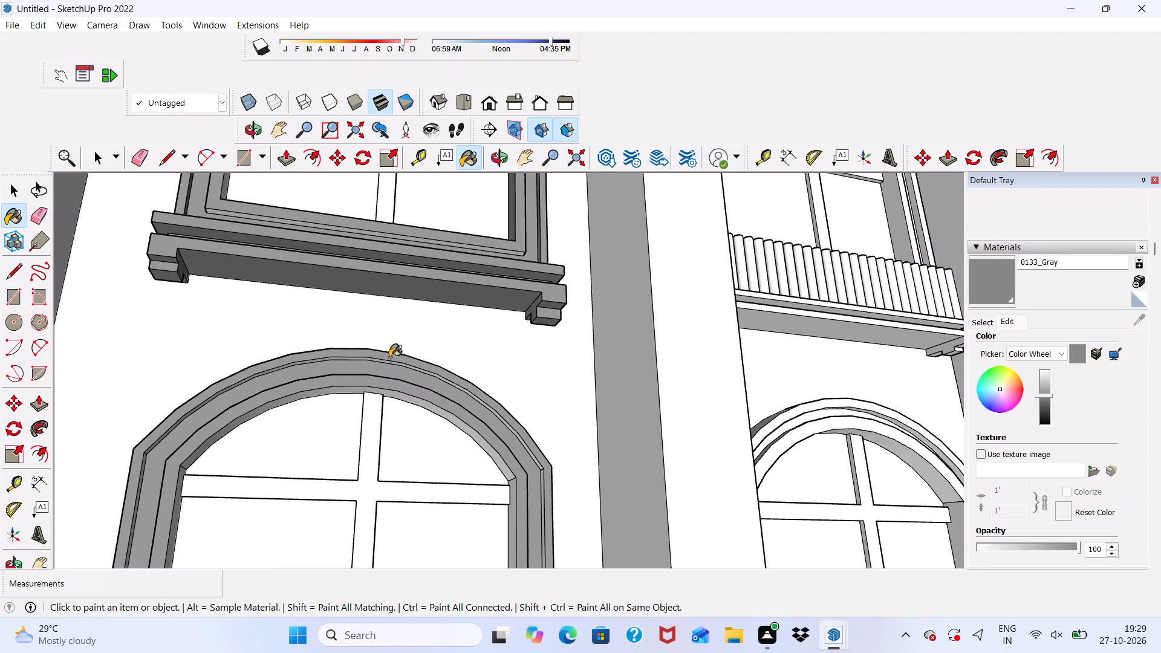
{"action": "scroll", "coordinate": [377, 351], "scroll_direction": "down", "scroll_amount": 7}
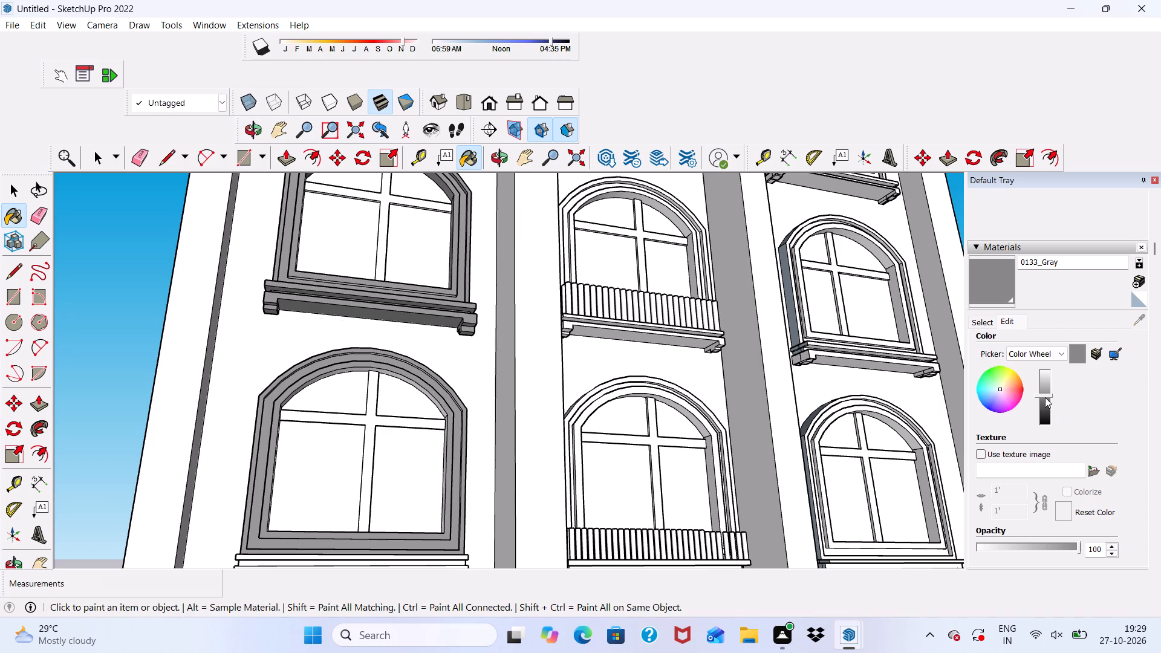
Darken the 0133_Gray material's colour slightly by lowering its brightness.
{"action": "left_click", "coordinate": [1045, 396]}
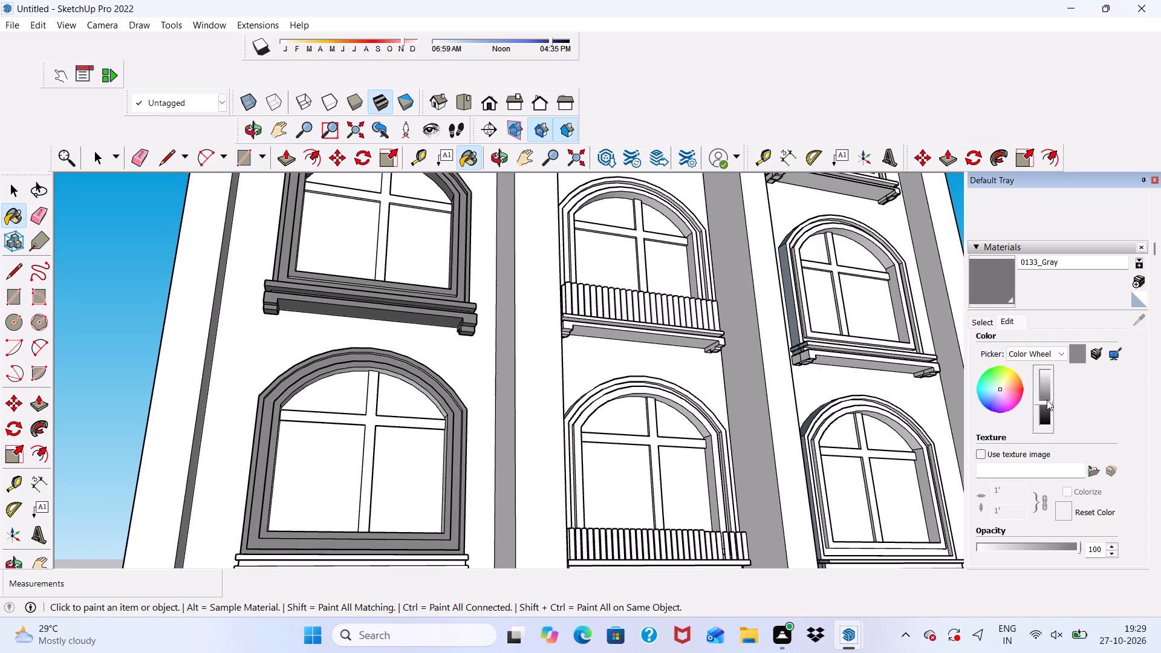
{"action": "left_click", "coordinate": [1046, 400]}
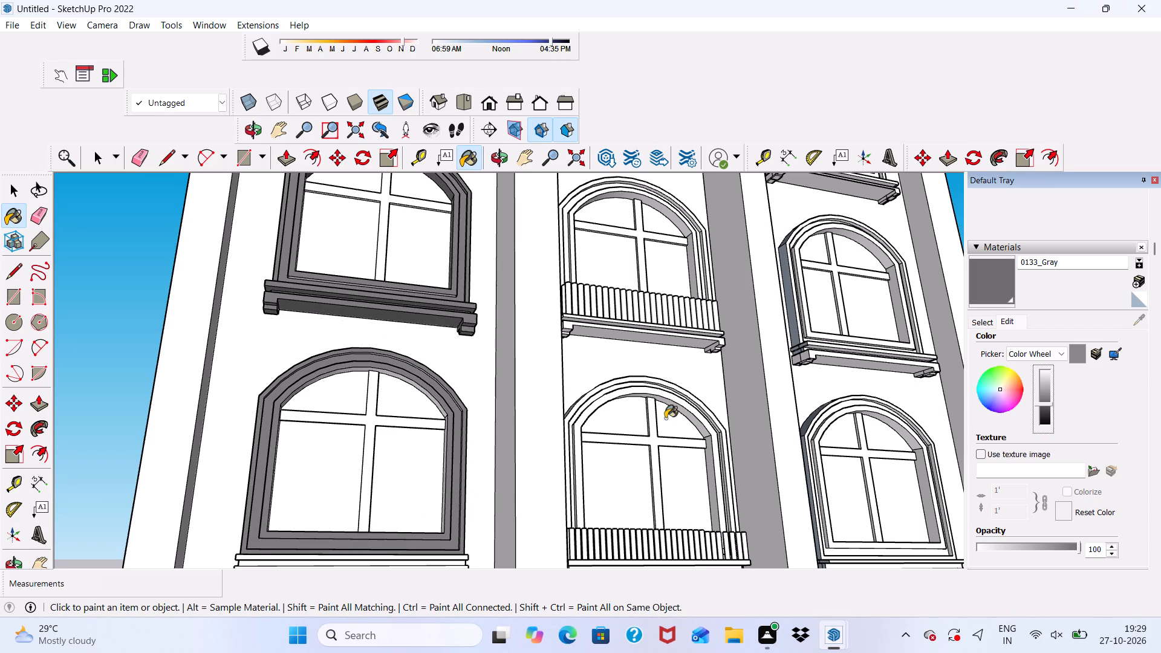
Paint the lighter arch soffit and recessed strip on the left column's lowest arched window frame with 0133_Gray.
{"action": "scroll", "coordinate": [398, 435], "scroll_direction": "up", "scroll_amount": 4}
{"action": "scroll", "coordinate": [279, 404], "scroll_direction": "up", "scroll_amount": 5}
{"action": "scroll", "coordinate": [318, 349], "scroll_direction": "up", "scroll_amount": 8}
{"action": "left_click", "coordinate": [509, 320]}
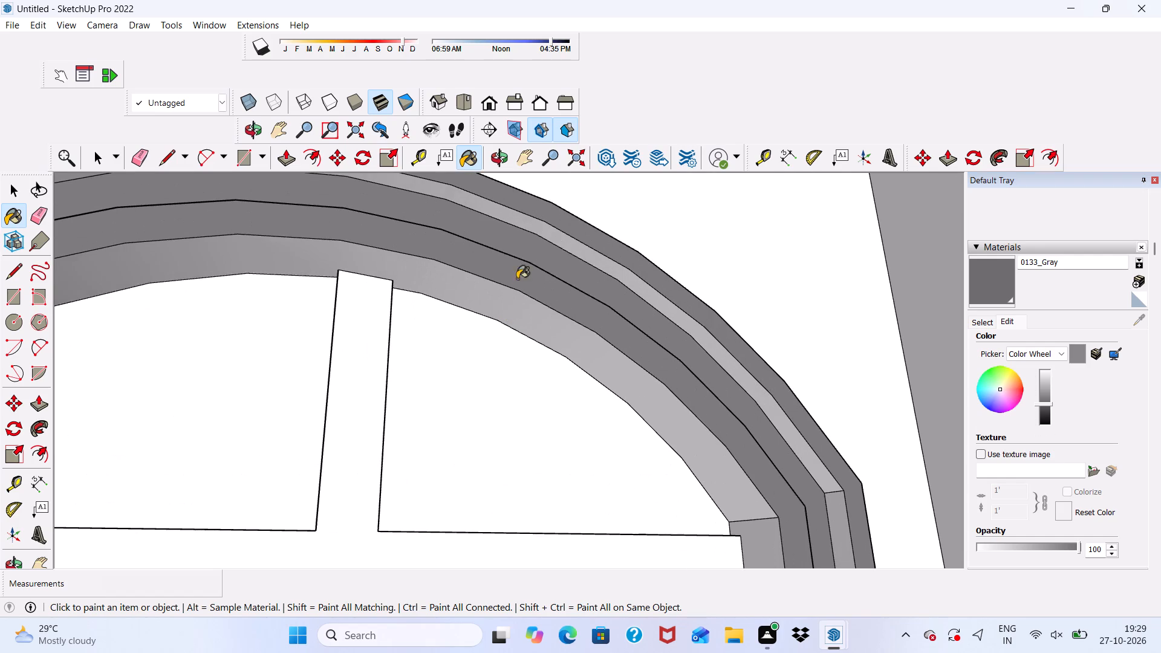
{"action": "scroll", "coordinate": [522, 257], "scroll_direction": "up", "scroll_amount": 3}
{"action": "left_click", "coordinate": [551, 222]}
{"action": "scroll", "coordinate": [539, 229], "scroll_direction": "down", "scroll_amount": 20}
{"action": "scroll", "coordinate": [539, 229], "scroll_direction": "down", "scroll_amount": 1}
{"action": "scroll", "coordinate": [540, 348], "scroll_direction": "up", "scroll_amount": 7}
{"action": "scroll", "coordinate": [523, 346], "scroll_direction": "down", "scroll_amount": 1}
Paint the left inner jamb, its stepped strip and the bottom reveal of the same window frame with 0133_Gray.
{"action": "middle_click_drag", "start_coordinate": [523, 346], "coordinate": [379, 450]}
{"action": "scroll", "coordinate": [343, 366], "scroll_direction": "up", "scroll_amount": 6}
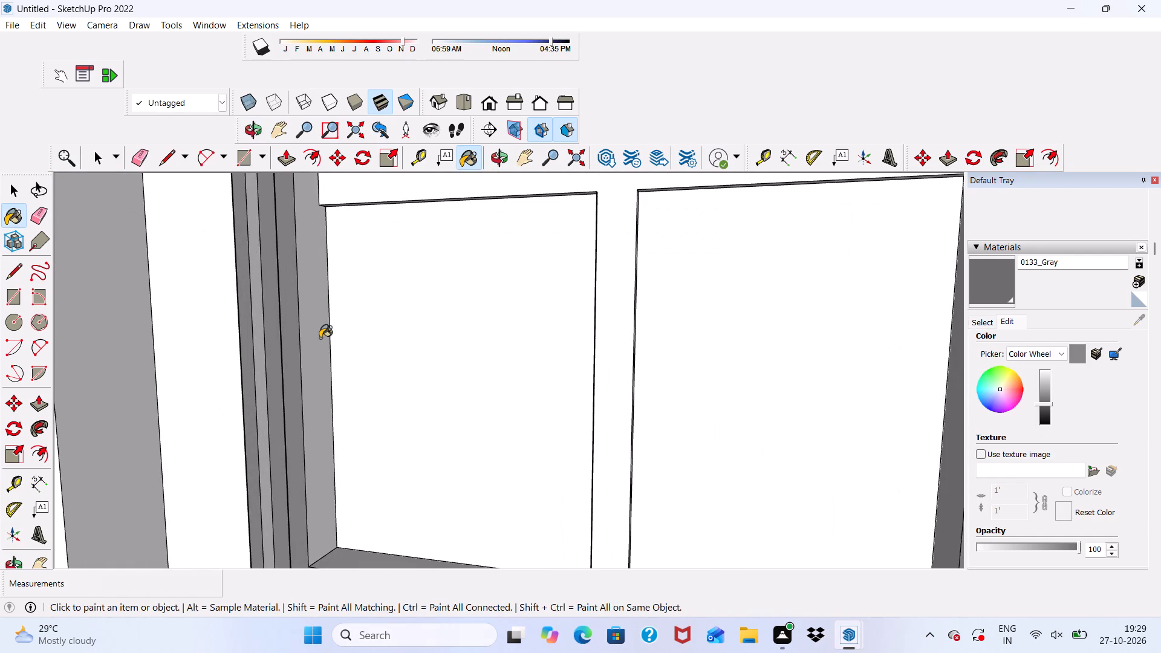
{"action": "left_click", "coordinate": [320, 338]}
{"action": "scroll", "coordinate": [299, 342], "scroll_direction": "up", "scroll_amount": 5}
{"action": "left_click", "coordinate": [232, 351]}
{"action": "scroll", "coordinate": [251, 299], "scroll_direction": "down", "scroll_amount": 7}
{"action": "scroll", "coordinate": [317, 380], "scroll_direction": "up", "scroll_amount": 3}
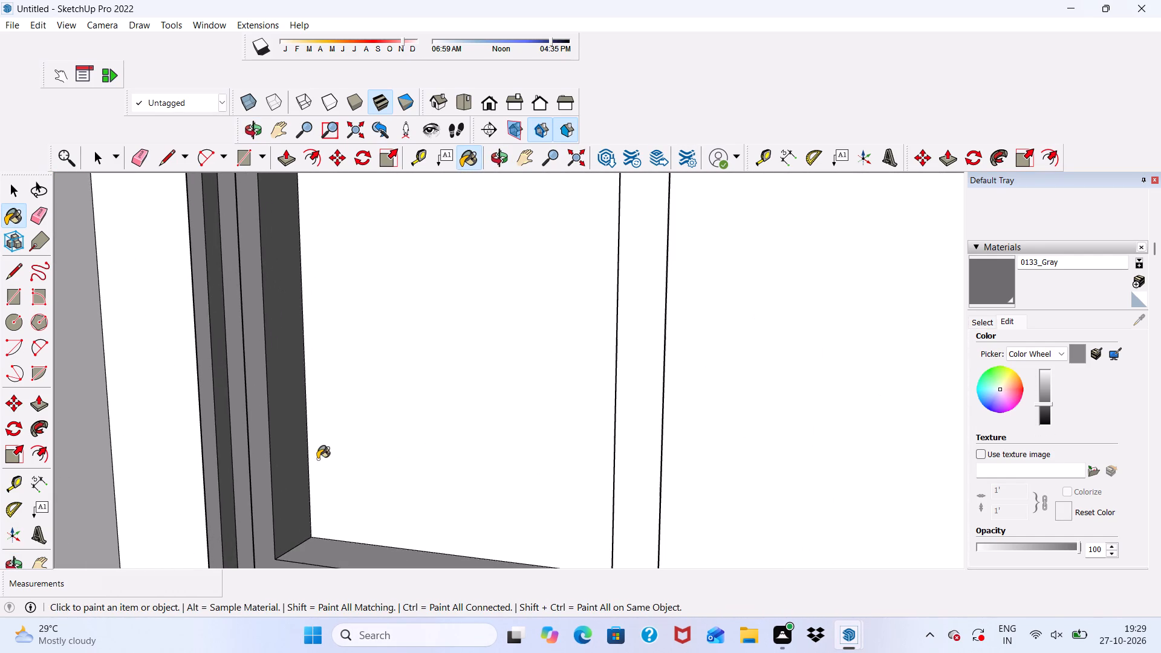
{"action": "left_click", "coordinate": [330, 547]}
Paint the recessed strip along the frame's bottom edge and the top face of the sill below with 0133_Gray.
{"action": "scroll", "coordinate": [288, 340], "scroll_direction": "down", "scroll_amount": 13}
{"action": "middle_click_drag", "start_coordinate": [444, 415], "coordinate": [558, 359]}
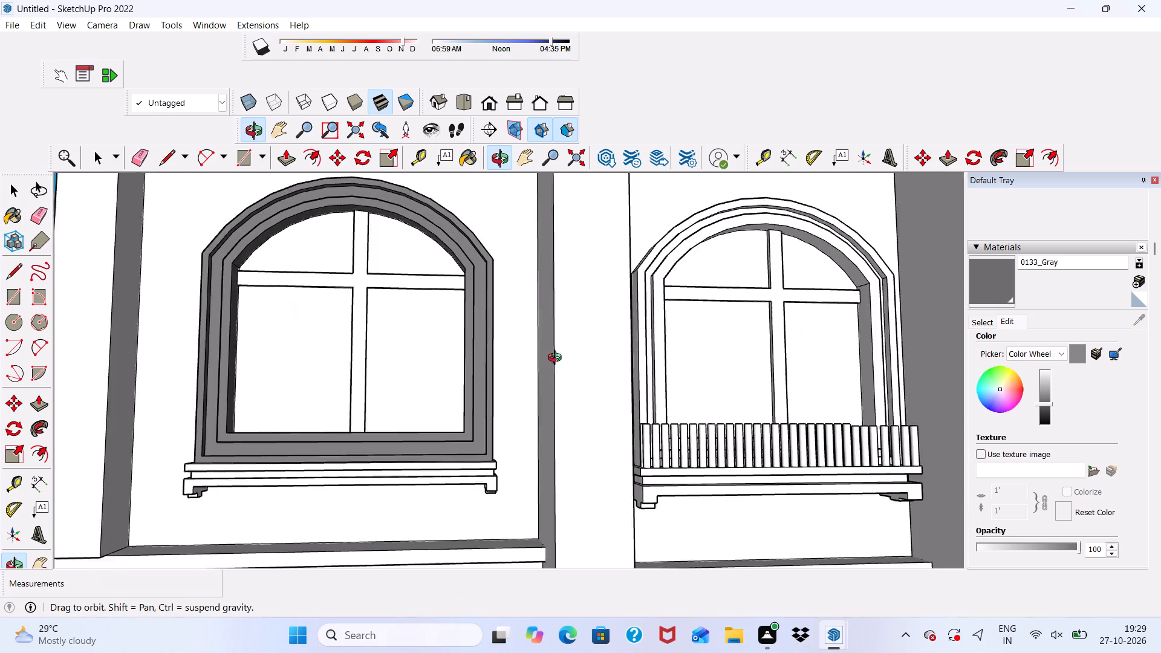
{"action": "middle_click_drag", "start_coordinate": [558, 359], "coordinate": [542, 512]}
{"action": "scroll", "coordinate": [494, 502], "scroll_direction": "up", "scroll_amount": 6}
{"action": "scroll", "coordinate": [435, 340], "scroll_direction": "up", "scroll_amount": 3}
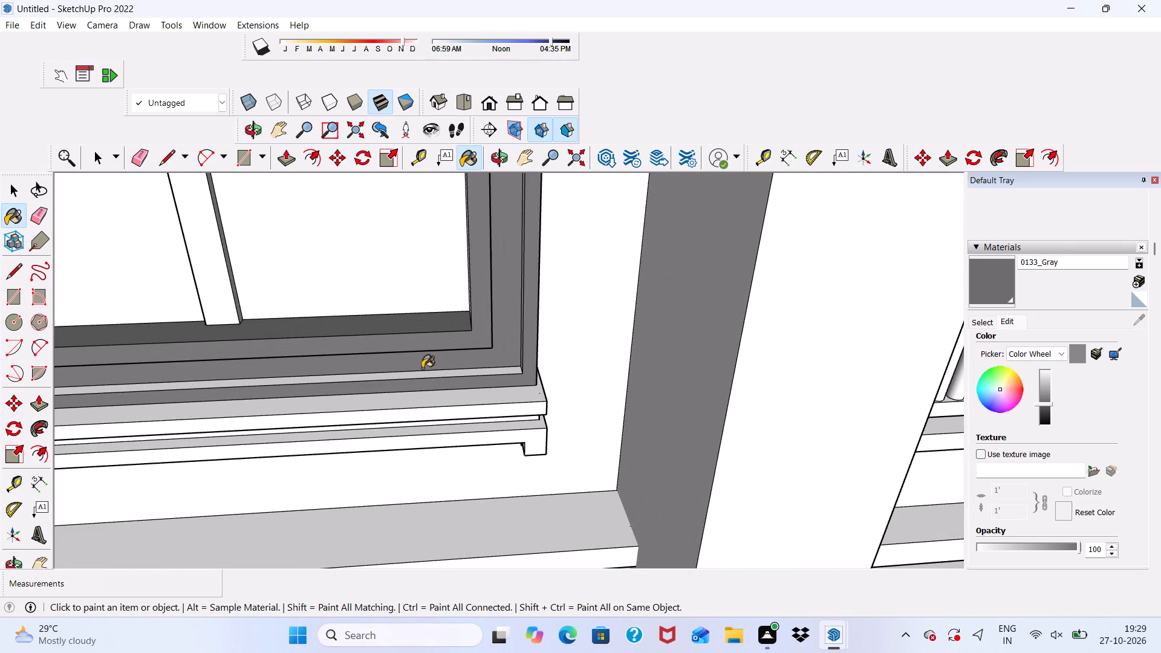
{"action": "left_click", "coordinate": [423, 377]}
{"action": "left_click", "coordinate": [422, 399]}
{"action": "scroll", "coordinate": [422, 399], "scroll_direction": "down", "scroll_amount": 4}
{"action": "scroll", "coordinate": [438, 392], "scroll_direction": "up", "scroll_amount": 5}
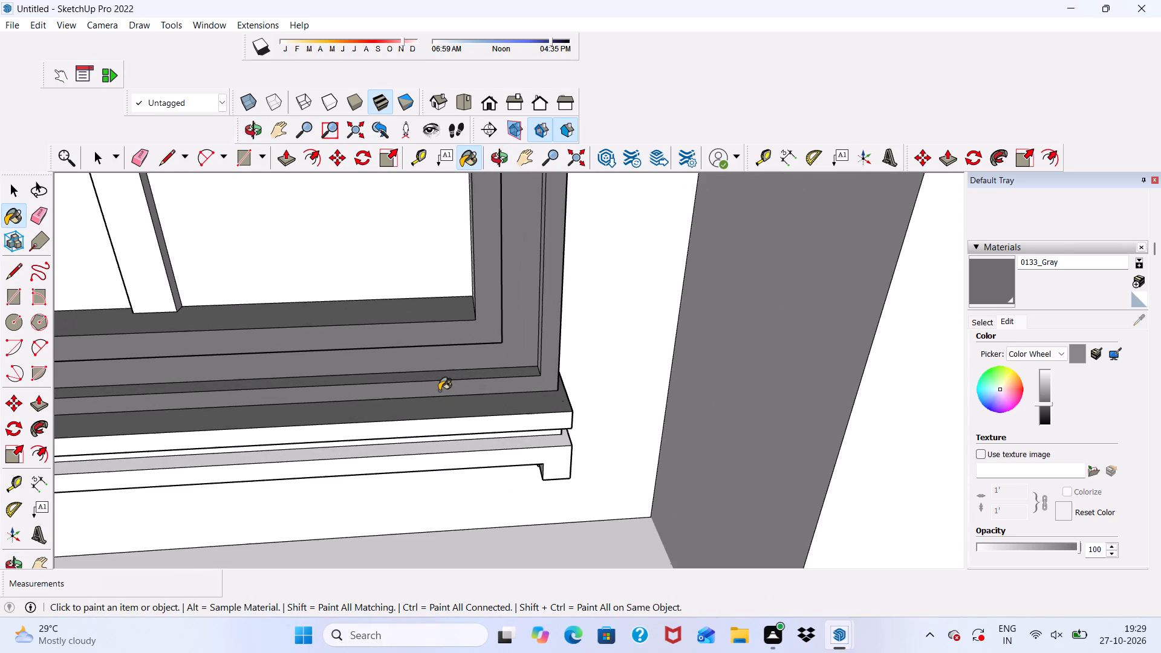
{"action": "left_click", "coordinate": [439, 391]}
{"action": "scroll", "coordinate": [440, 345], "scroll_direction": "down", "scroll_amount": 6}
Paint the narrow underside of the inner band along the same frame's bottom edge with 0133_Gray.
{"action": "middle_click_drag", "start_coordinate": [442, 365], "coordinate": [429, 166]}
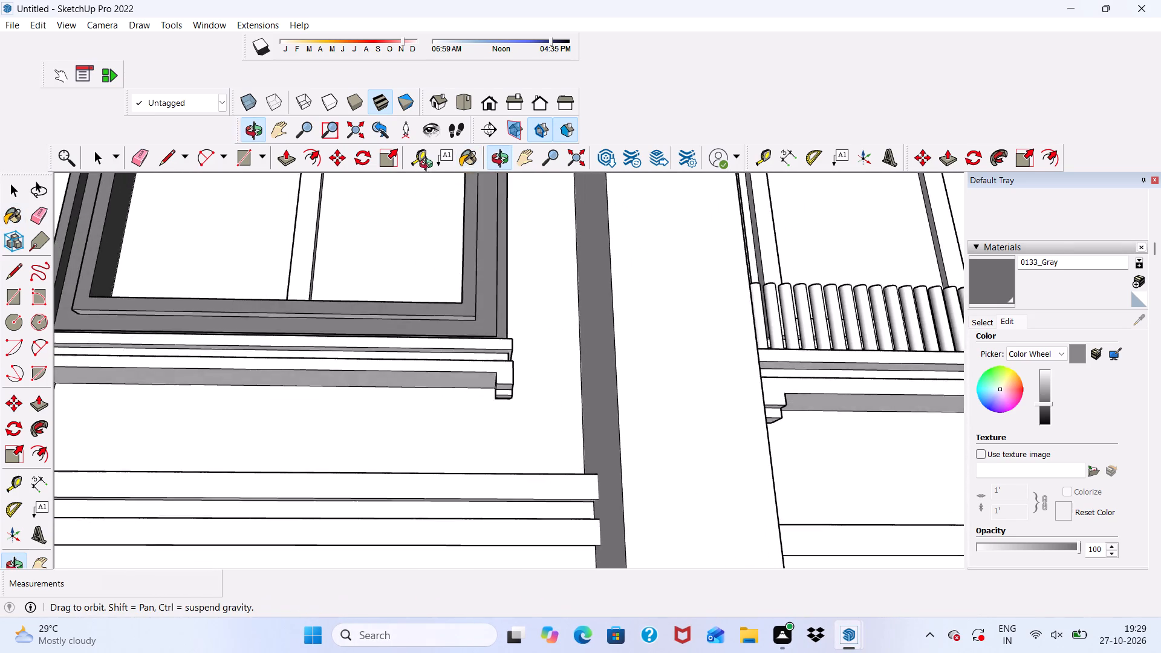
{"action": "middle_click_drag", "start_coordinate": [429, 166], "coordinate": [429, 167]}
{"action": "scroll", "coordinate": [386, 378], "scroll_direction": "up", "scroll_amount": 7}
{"action": "scroll", "coordinate": [444, 236], "scroll_direction": "up", "scroll_amount": 5}
{"action": "left_click", "coordinate": [426, 263]}
{"action": "scroll", "coordinate": [424, 256], "scroll_direction": "down", "scroll_amount": 6}
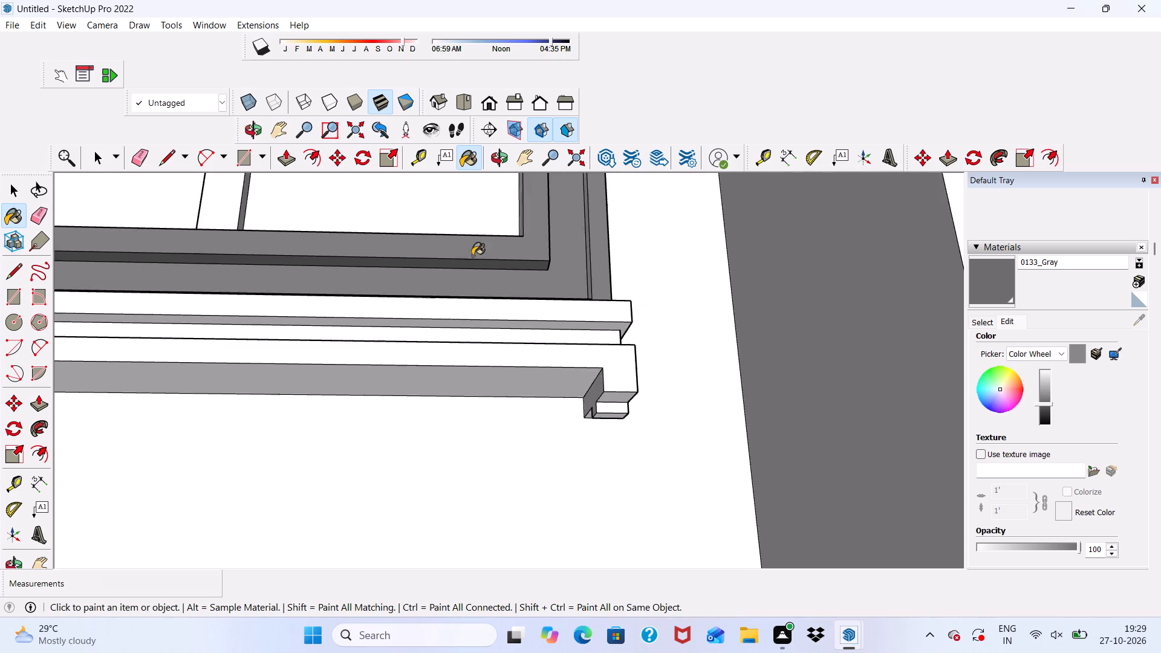
Paint the remaining white faces of the bracketed sill beneath the same window with 0133_Gray.
{"action": "scroll", "coordinate": [472, 256], "scroll_direction": "down", "scroll_amount": 5}
{"action": "middle_click_drag", "start_coordinate": [454, 331], "coordinate": [452, 250]}
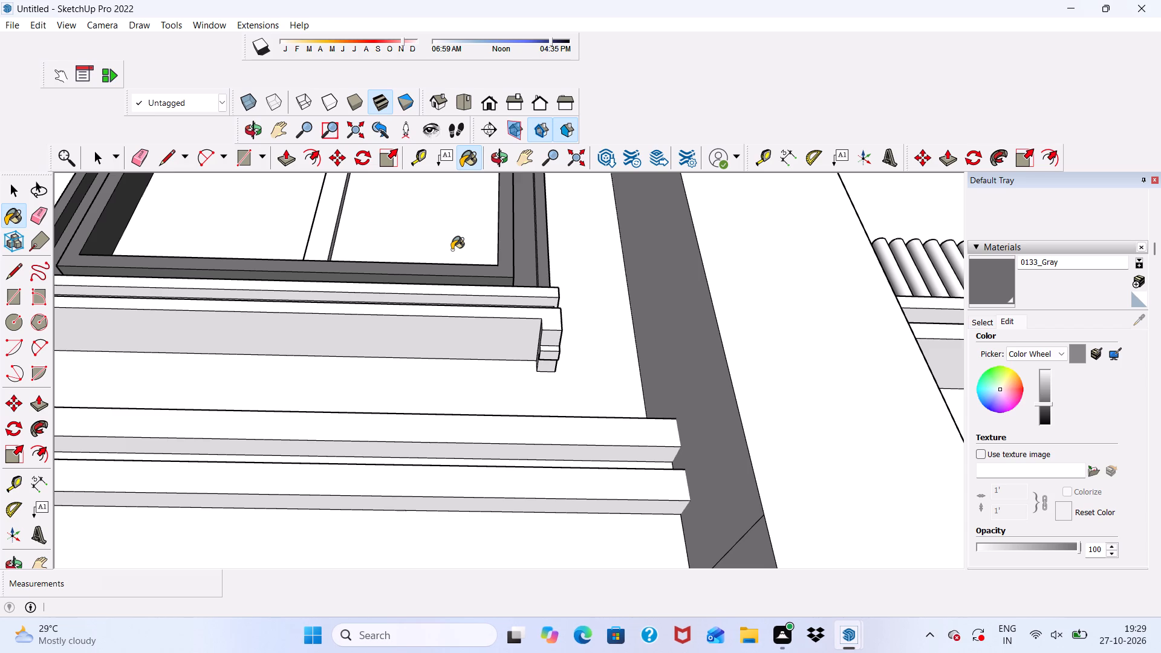
{"action": "scroll", "coordinate": [444, 245], "scroll_direction": "up", "scroll_amount": 3}
{"action": "scroll", "coordinate": [423, 238], "scroll_direction": "down", "scroll_amount": 5}
{"action": "middle_click_drag", "start_coordinate": [423, 256], "coordinate": [363, 419]}
{"action": "scroll", "coordinate": [337, 299], "scroll_direction": "up", "scroll_amount": 5}
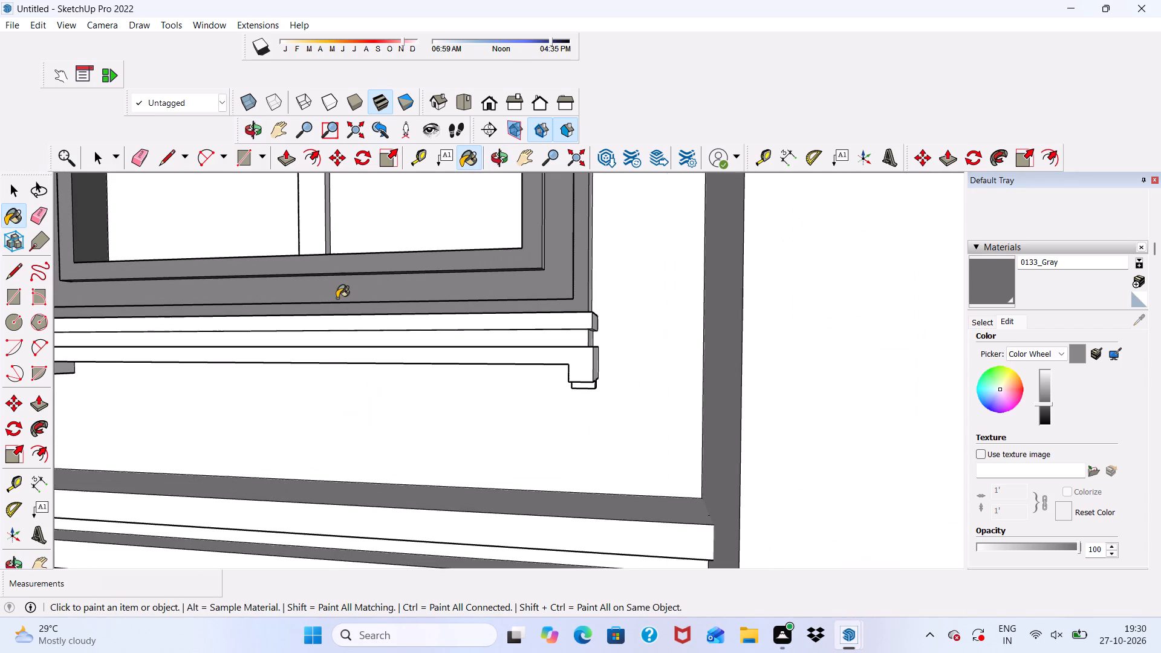
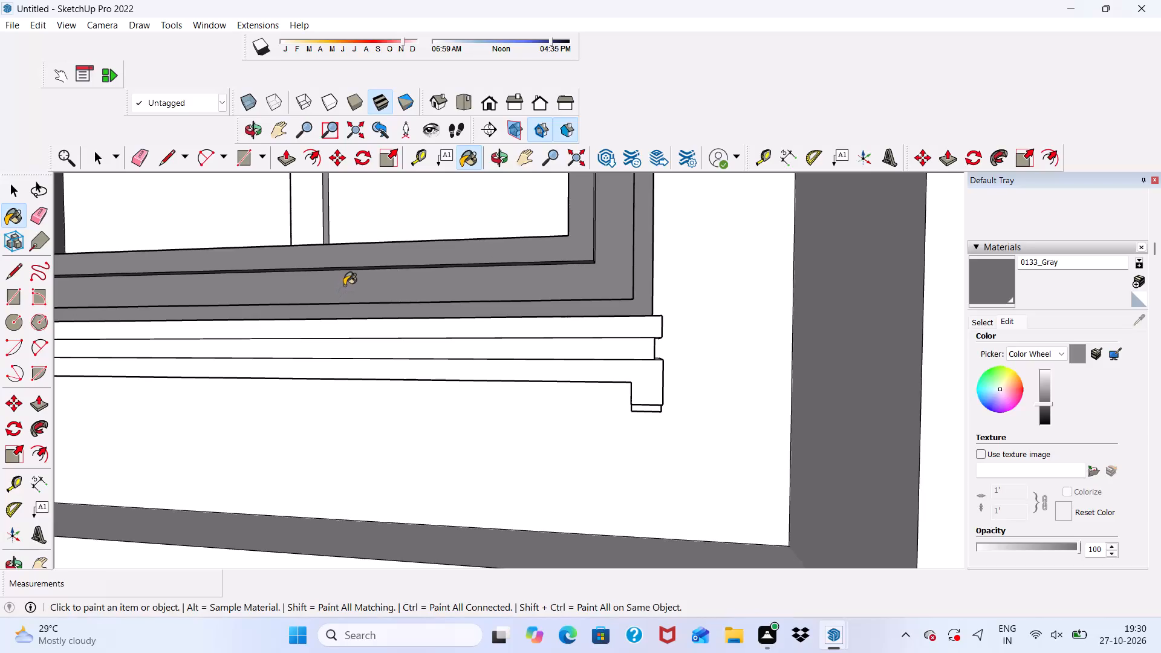
Paint the three front faces of the bracketed sill beneath the lowest left-column arched window with Formica Graystone from Synthetic Surfaces.
{"action": "left_click", "coordinate": [980, 322]}
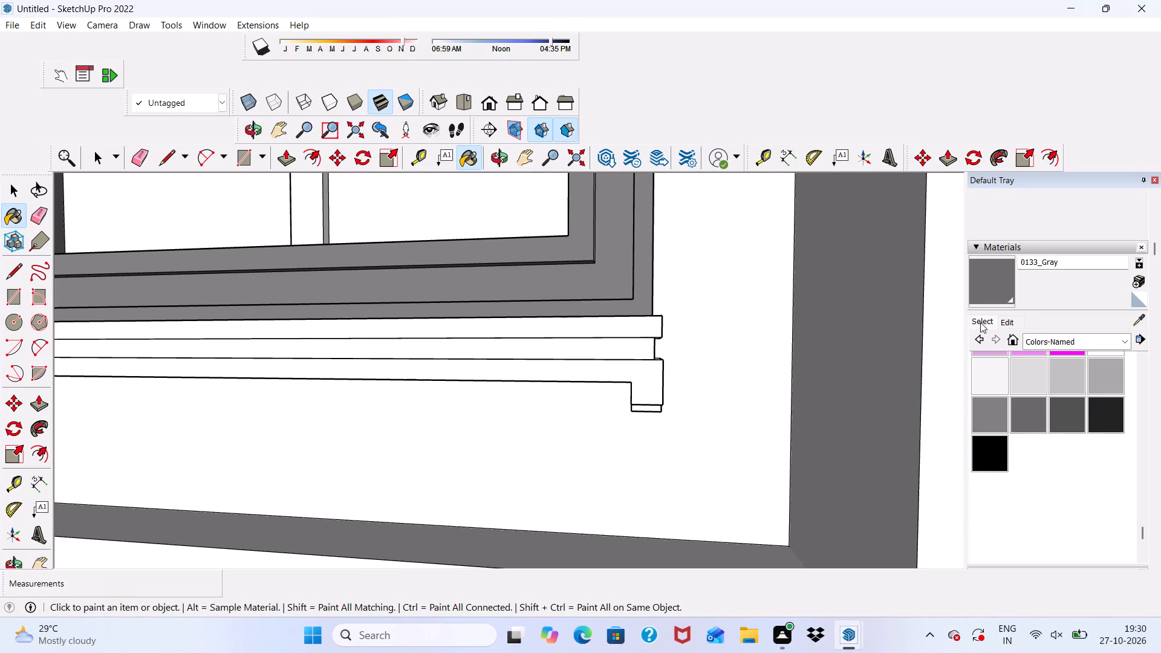
{"action": "left_click", "coordinate": [1123, 340]}
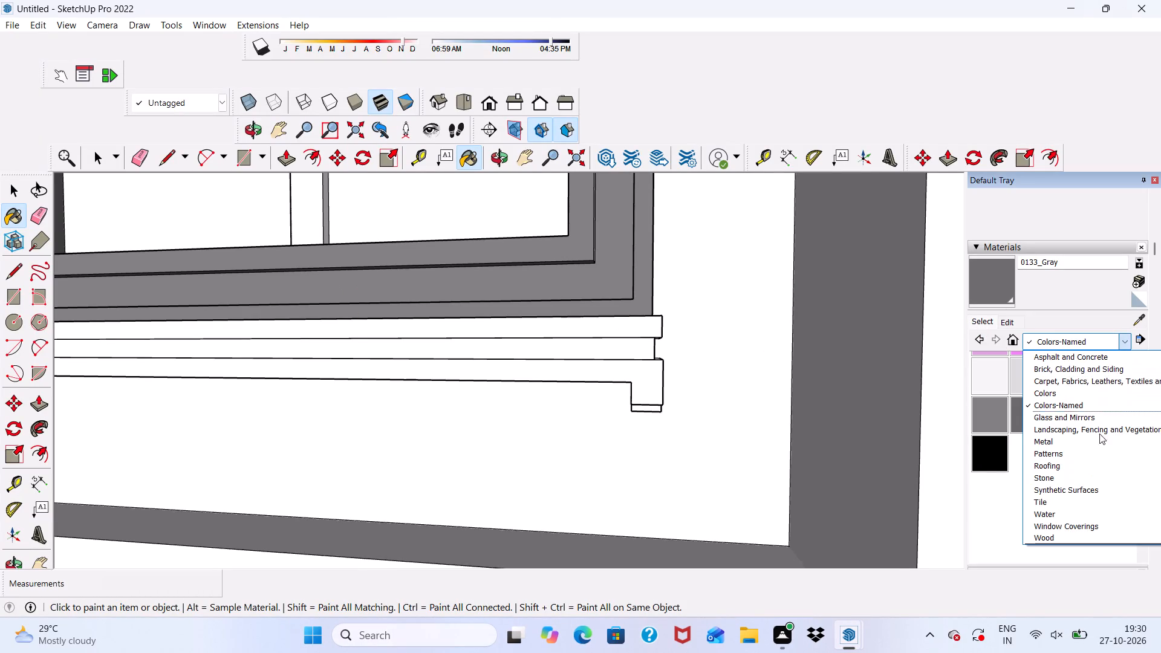
{"action": "left_click", "coordinate": [1053, 492]}
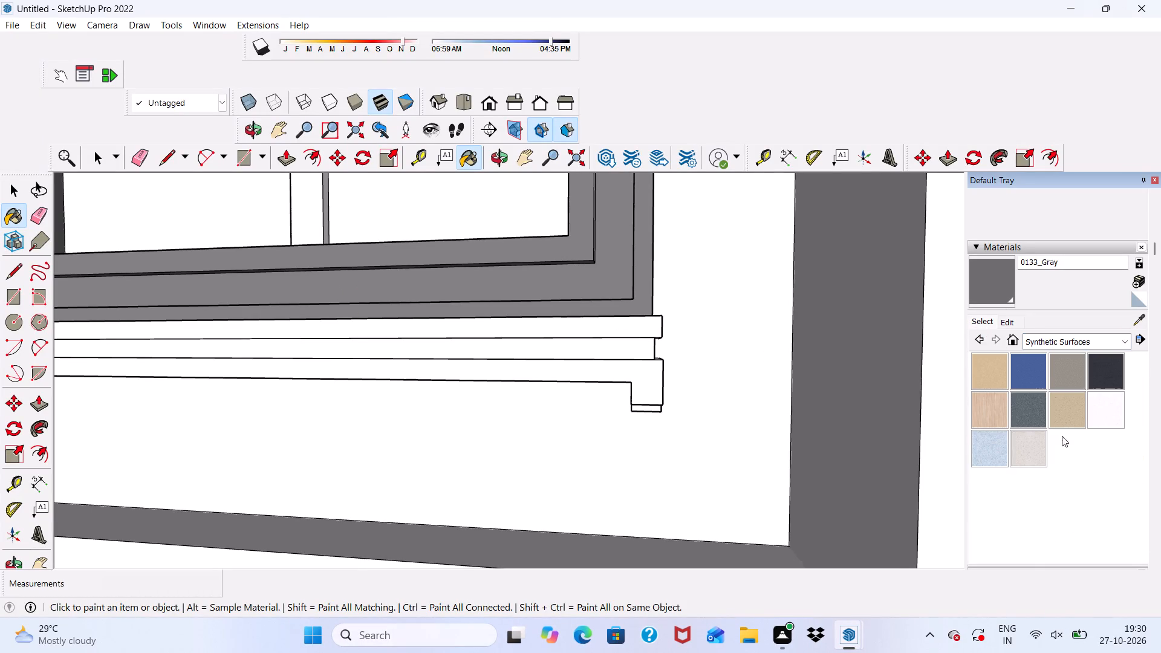
{"action": "left_click", "coordinate": [1068, 359]}
{"action": "scroll", "coordinate": [606, 411], "scroll_direction": "up", "scroll_amount": 5}
{"action": "left_click", "coordinate": [512, 358]}
{"action": "scroll", "coordinate": [542, 378], "scroll_direction": "down", "scroll_amount": 5}
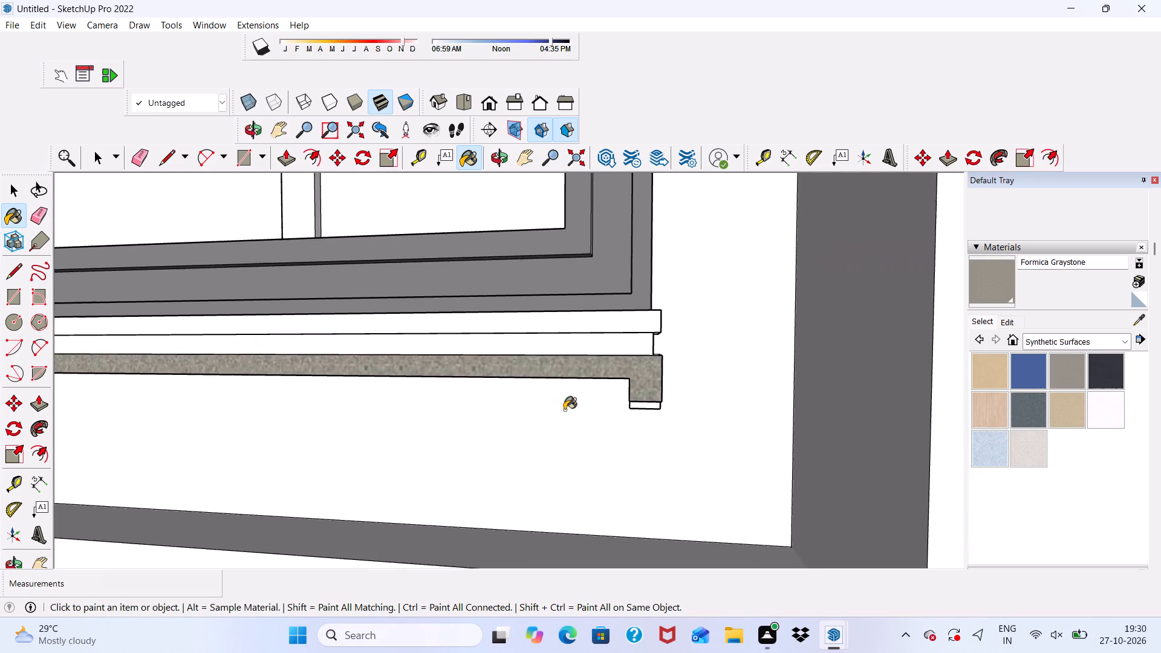
{"action": "scroll", "coordinate": [573, 348], "scroll_direction": "up", "scroll_amount": 5}
{"action": "left_click", "coordinate": [573, 348]}
{"action": "scroll", "coordinate": [573, 348], "scroll_direction": "down", "scroll_amount": 6}
{"action": "left_click", "coordinate": [573, 326]}
{"action": "scroll", "coordinate": [550, 337], "scroll_direction": "down", "scroll_amount": 6}
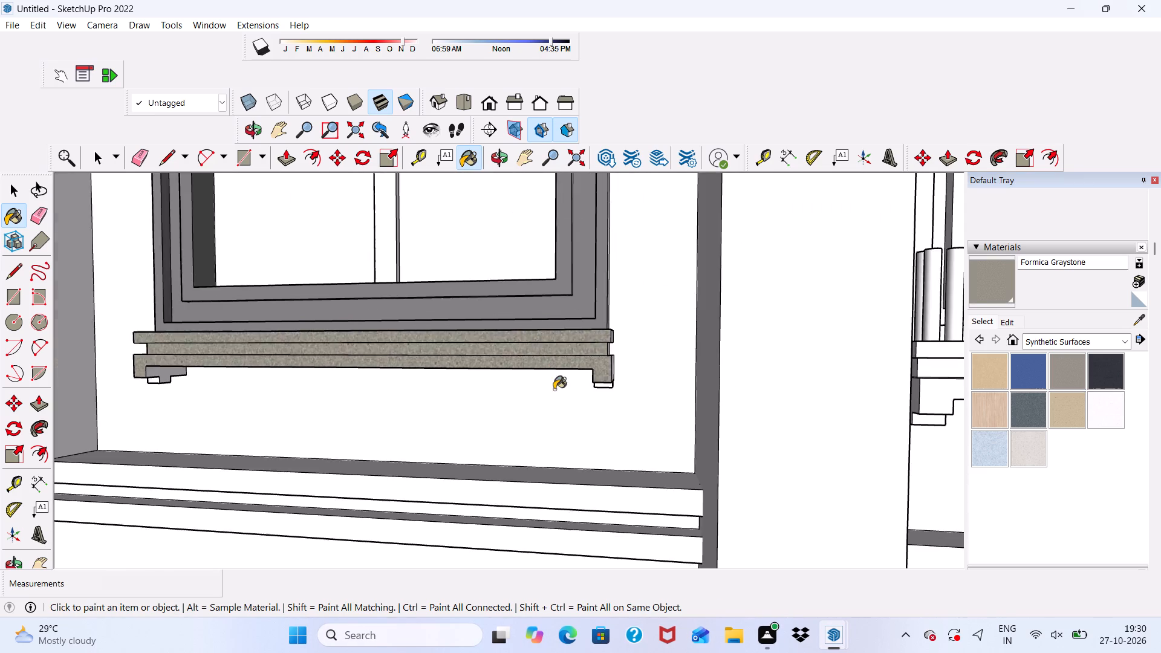
{"action": "scroll", "coordinate": [554, 383], "scroll_direction": "down", "scroll_amount": 5}
{"action": "scroll", "coordinate": [382, 377], "scroll_direction": "up", "scroll_amount": 6}
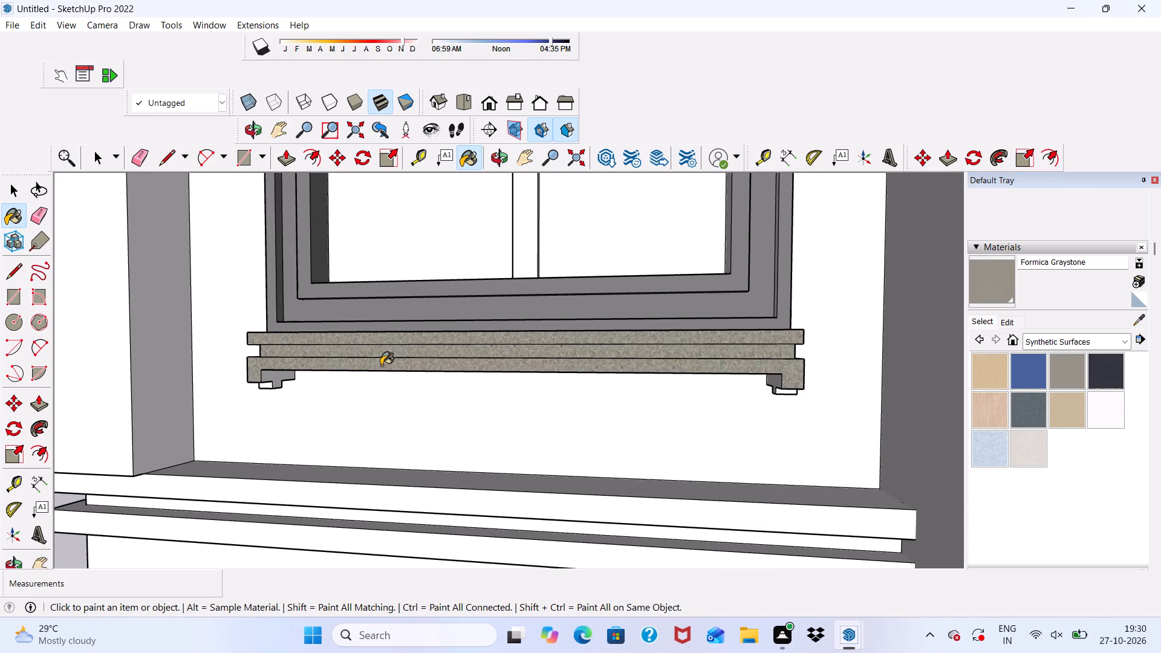
Paint the outer, middle and inner front bands of the same window's stepped frame with Formica Graystone.
{"action": "scroll", "coordinate": [380, 345], "scroll_direction": "up", "scroll_amount": 5}
{"action": "left_click", "coordinate": [379, 315]}
{"action": "left_click_drag", "start_coordinate": [363, 281], "coordinate": [353, 292]}
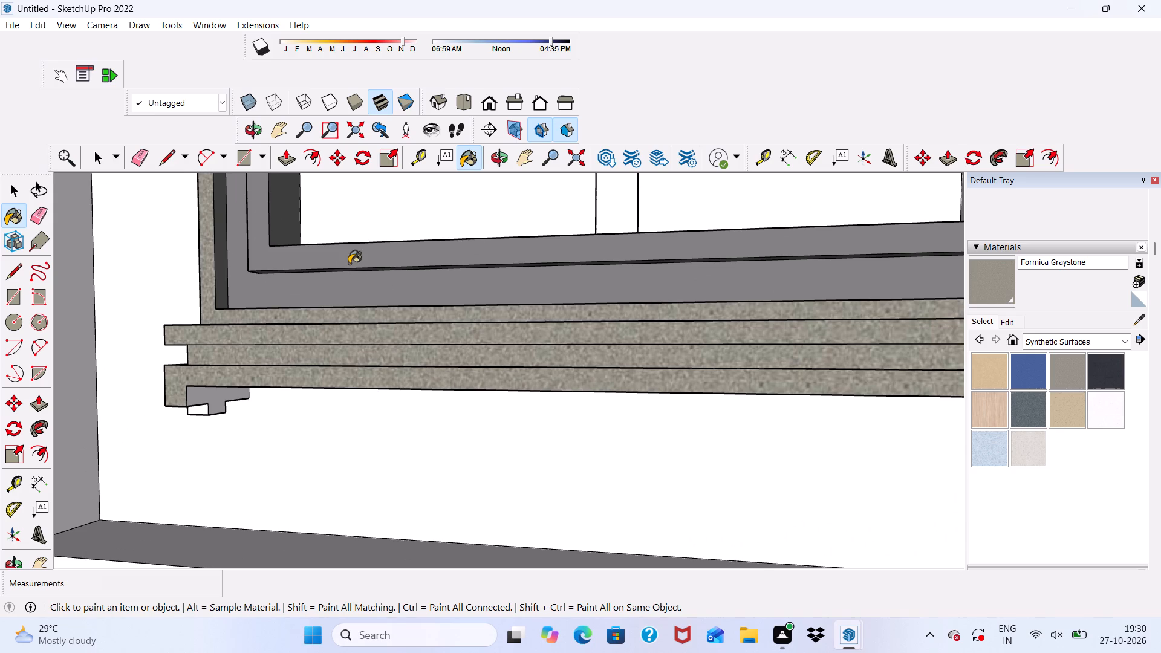
{"action": "left_click", "coordinate": [349, 264]}
{"action": "scroll", "coordinate": [308, 317], "scroll_direction": "down", "scroll_amount": 20}
{"action": "scroll", "coordinate": [345, 189], "scroll_direction": "up", "scroll_amount": 10}
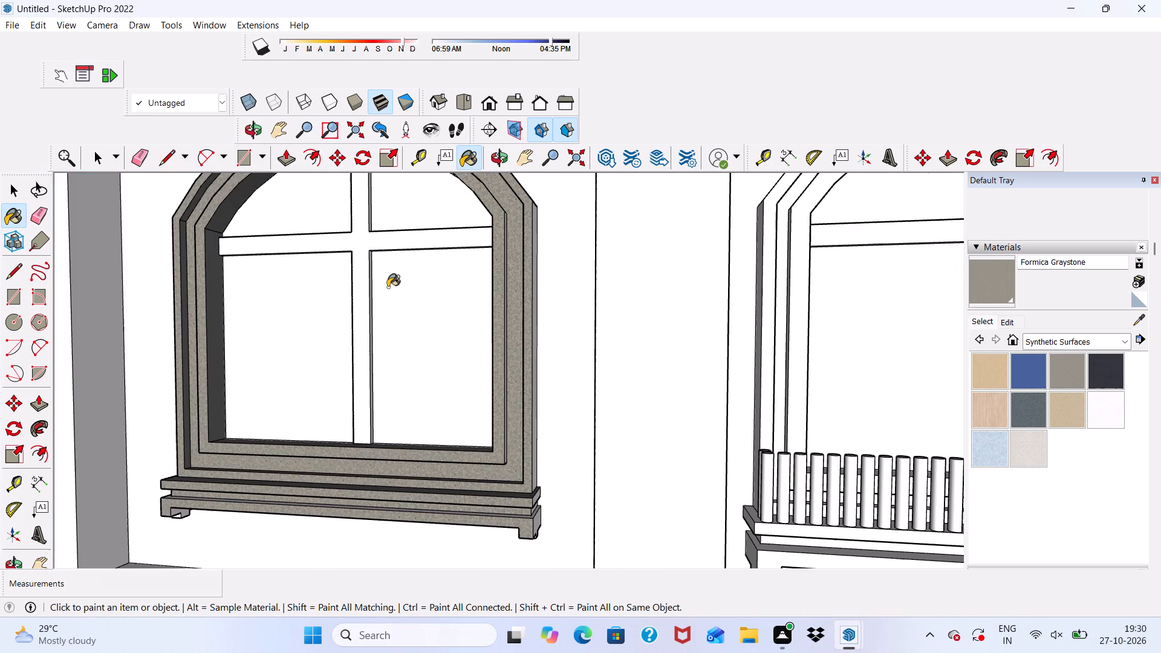
{"action": "scroll", "coordinate": [353, 325], "scroll_direction": "up", "scroll_amount": 4}
{"action": "scroll", "coordinate": [337, 325], "scroll_direction": "down", "scroll_amount": 4}
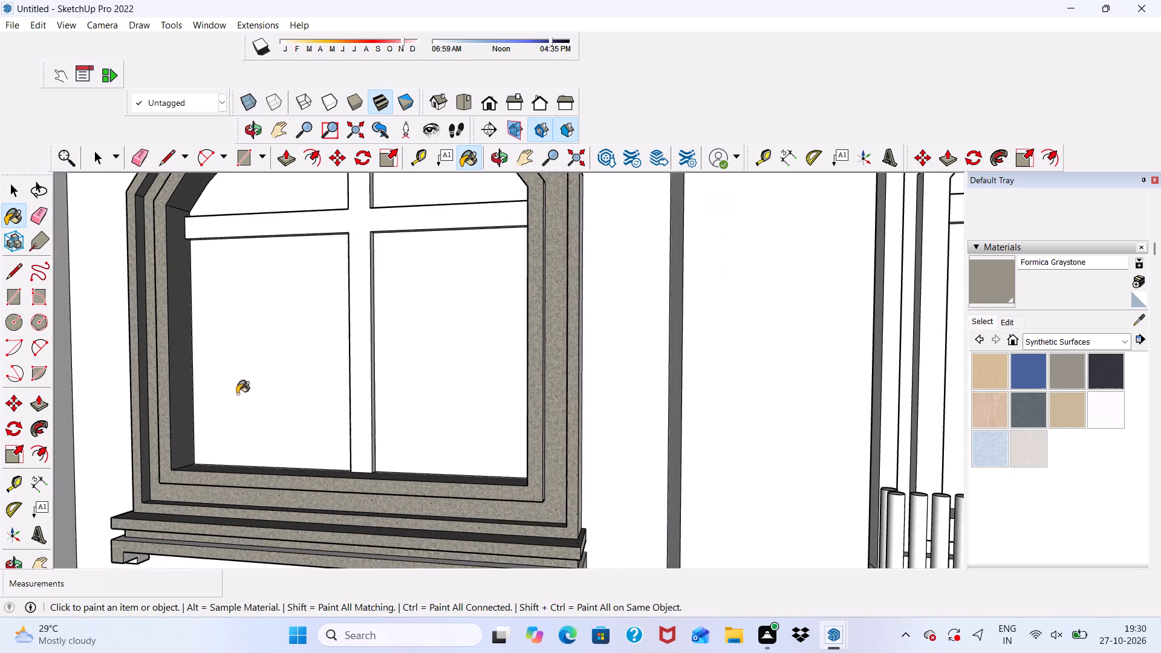
Paint the left inner jamb and the bottom reveal of the same window opening with Formica Graystone.
{"action": "middle_click_drag", "start_coordinate": [237, 394], "coordinate": [146, 446]}
{"action": "scroll", "coordinate": [193, 416], "scroll_direction": "up", "scroll_amount": 10}
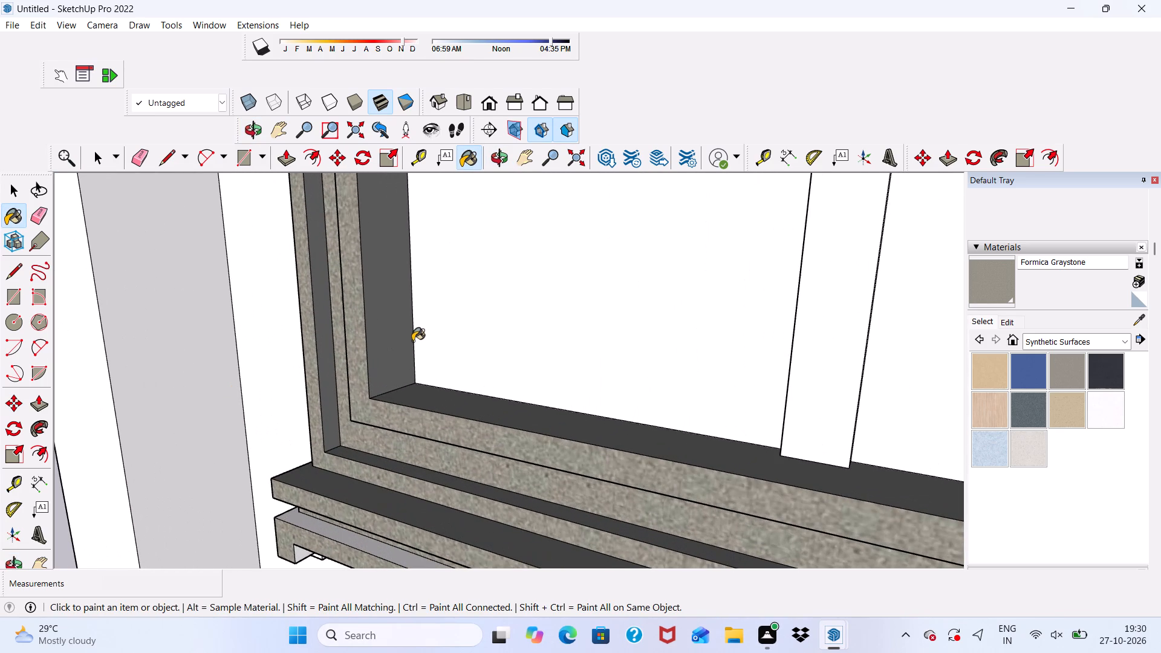
{"action": "left_click", "coordinate": [398, 337]}
{"action": "left_click", "coordinate": [420, 408]}
{"action": "scroll", "coordinate": [406, 428], "scroll_direction": "up", "scroll_amount": 3}
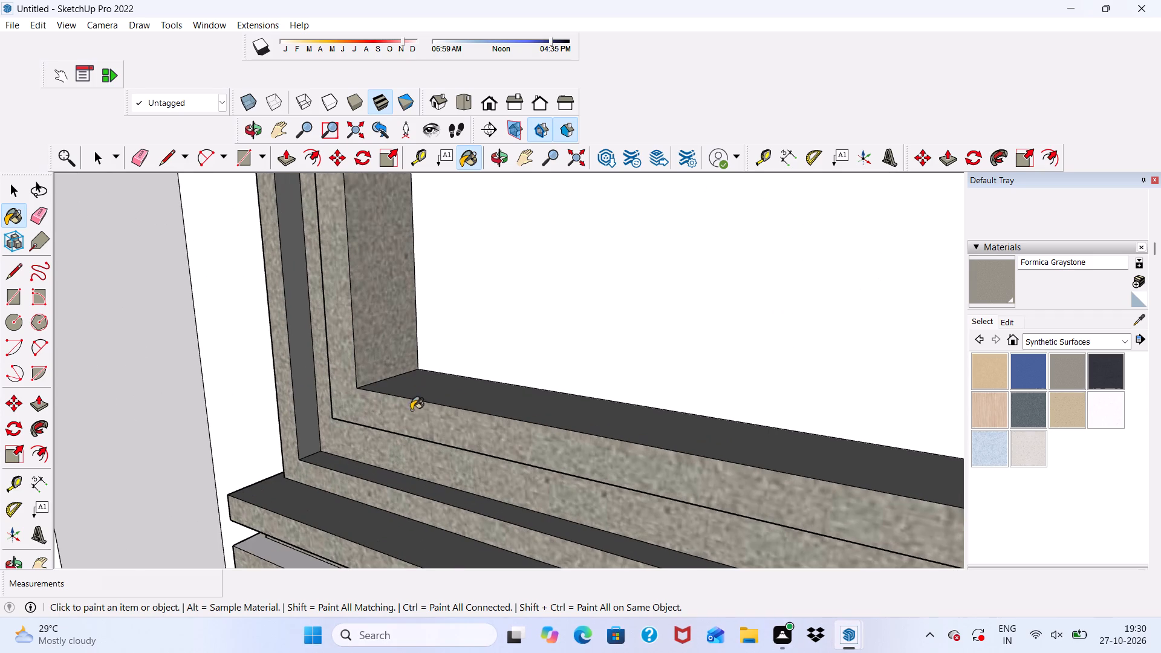
{"action": "left_click", "coordinate": [418, 401]}
Paint the narrow underside of the inner band along the frame's bottom edge with Formica Graystone.
{"action": "scroll", "coordinate": [409, 413], "scroll_direction": "down", "scroll_amount": 1}
{"action": "middle_click_drag", "start_coordinate": [406, 419], "coordinate": [551, 232]}
{"action": "scroll", "coordinate": [460, 279], "scroll_direction": "up", "scroll_amount": 4}
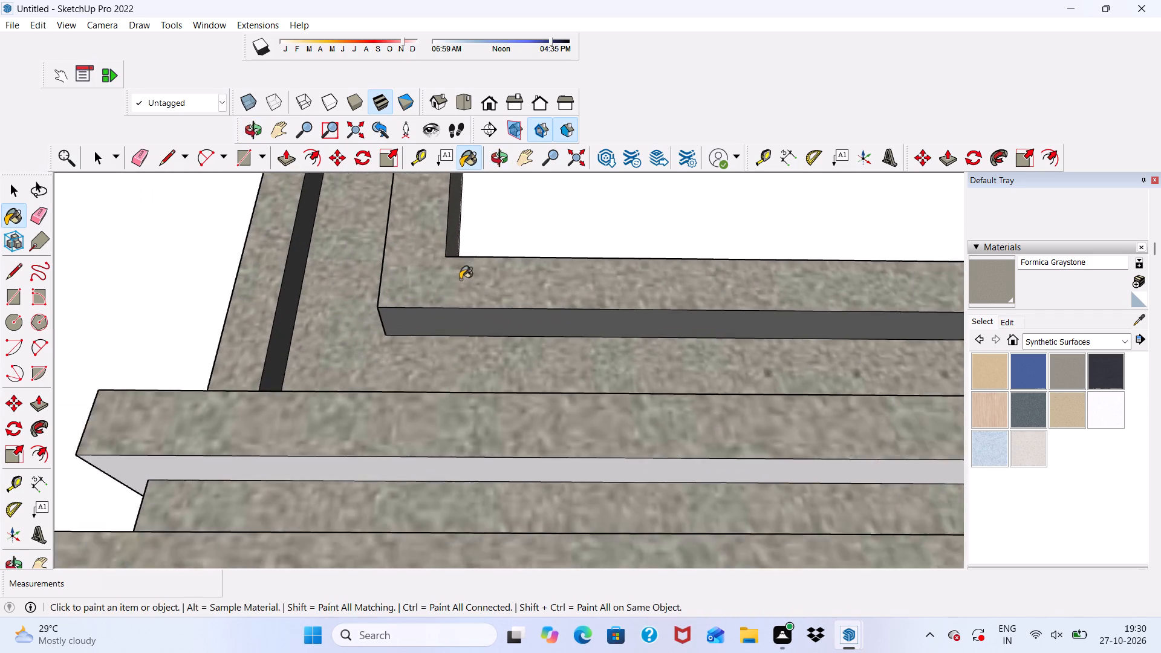
{"action": "scroll", "coordinate": [460, 279], "scroll_direction": "up", "scroll_amount": 2}
{"action": "scroll", "coordinate": [437, 305], "scroll_direction": "down", "scroll_amount": 1}
{"action": "left_click", "coordinate": [428, 319]}
{"action": "scroll", "coordinate": [394, 340], "scroll_direction": "down", "scroll_amount": 13}
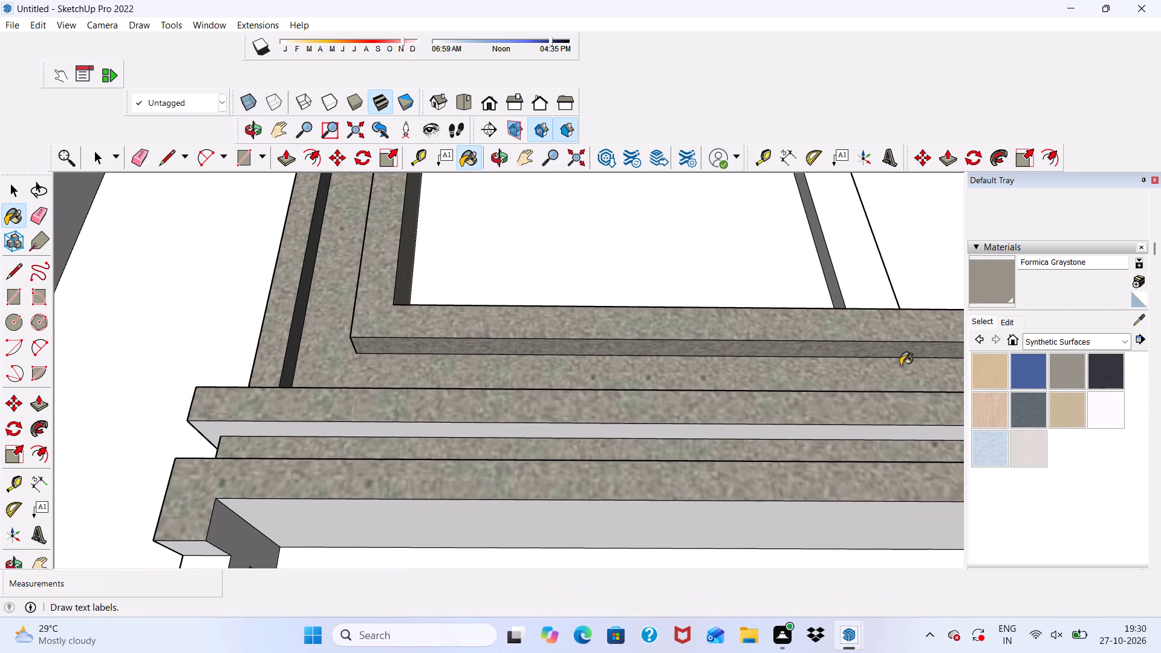
Lighten the Formica Graystone material slightly by adjusting its colour brightness.
{"action": "left_click", "coordinate": [1004, 316]}
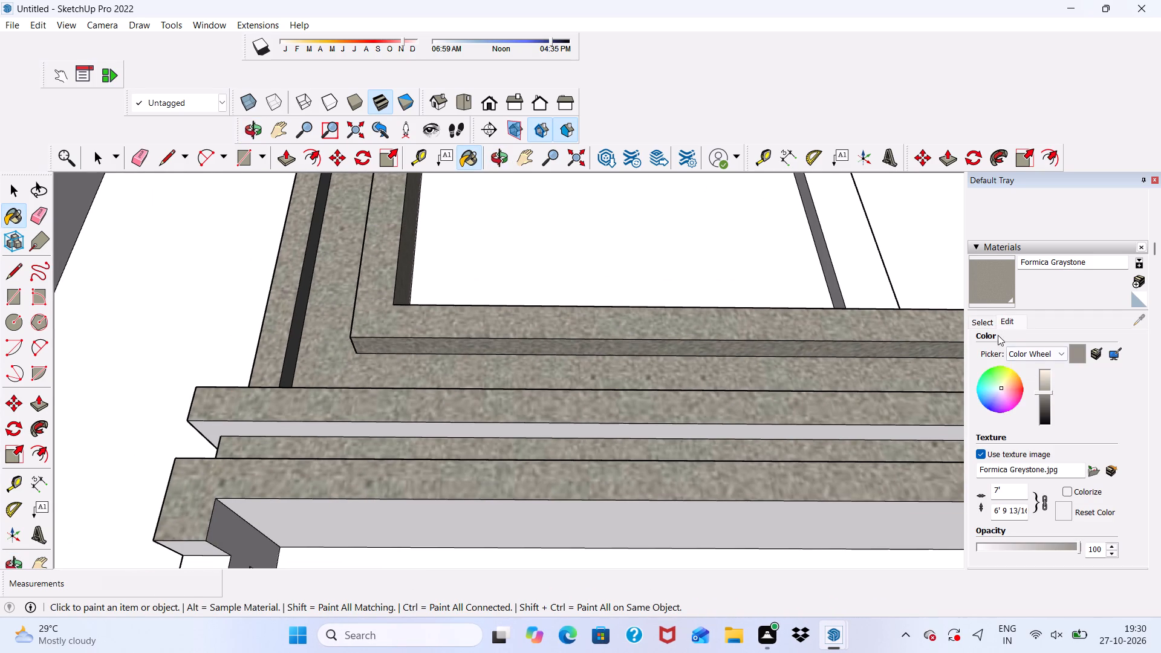
{"action": "left_click", "coordinate": [1044, 393]}
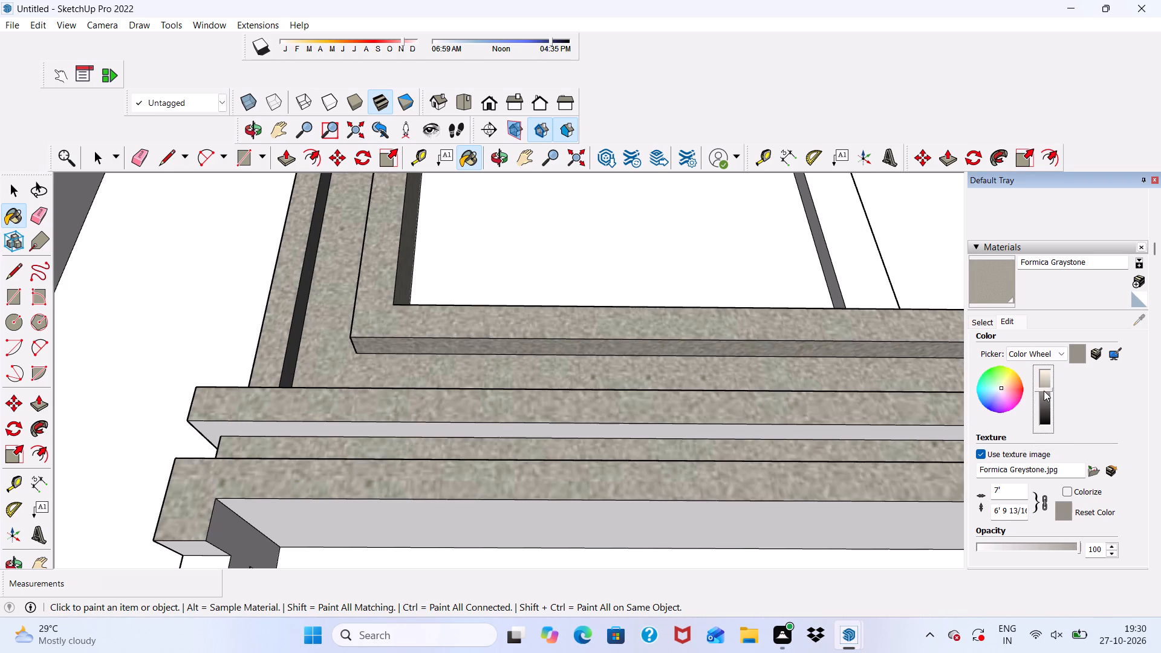
Examine the graystone window frame from several angles and compare it with the other windows on the facade.
{"action": "scroll", "coordinate": [311, 401], "scroll_direction": "down", "scroll_amount": 14}
{"action": "scroll", "coordinate": [406, 453], "scroll_direction": "up", "scroll_amount": 2}
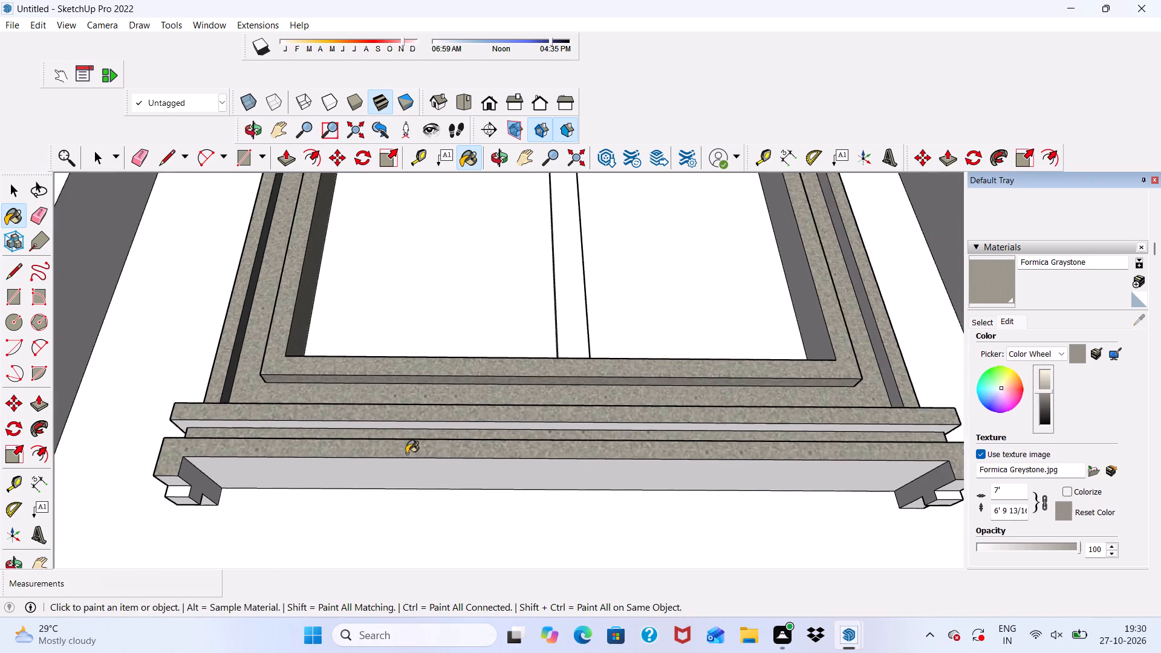
{"action": "scroll", "coordinate": [406, 448], "scroll_direction": "down", "scroll_amount": 14}
{"action": "middle_click_drag", "start_coordinate": [426, 389], "coordinate": [438, 518]}
{"action": "scroll", "coordinate": [362, 496], "scroll_direction": "down", "scroll_amount": 7}
{"action": "scroll", "coordinate": [417, 343], "scroll_direction": "up", "scroll_amount": 5}
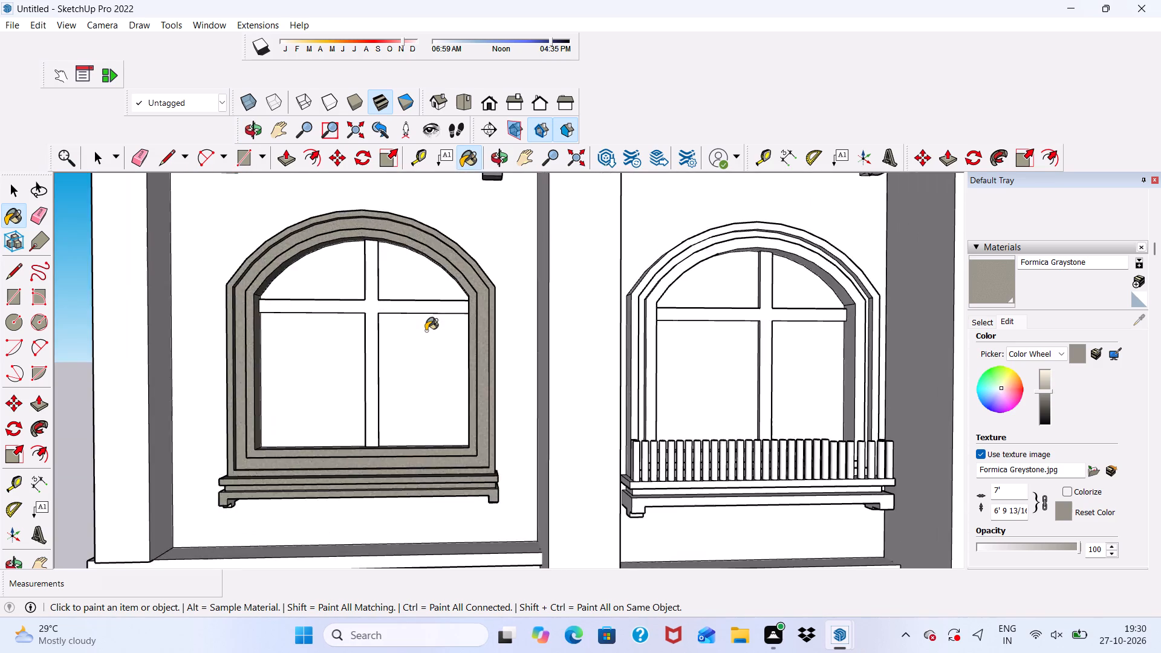
{"action": "scroll", "coordinate": [426, 331], "scroll_direction": "up", "scroll_amount": 12}
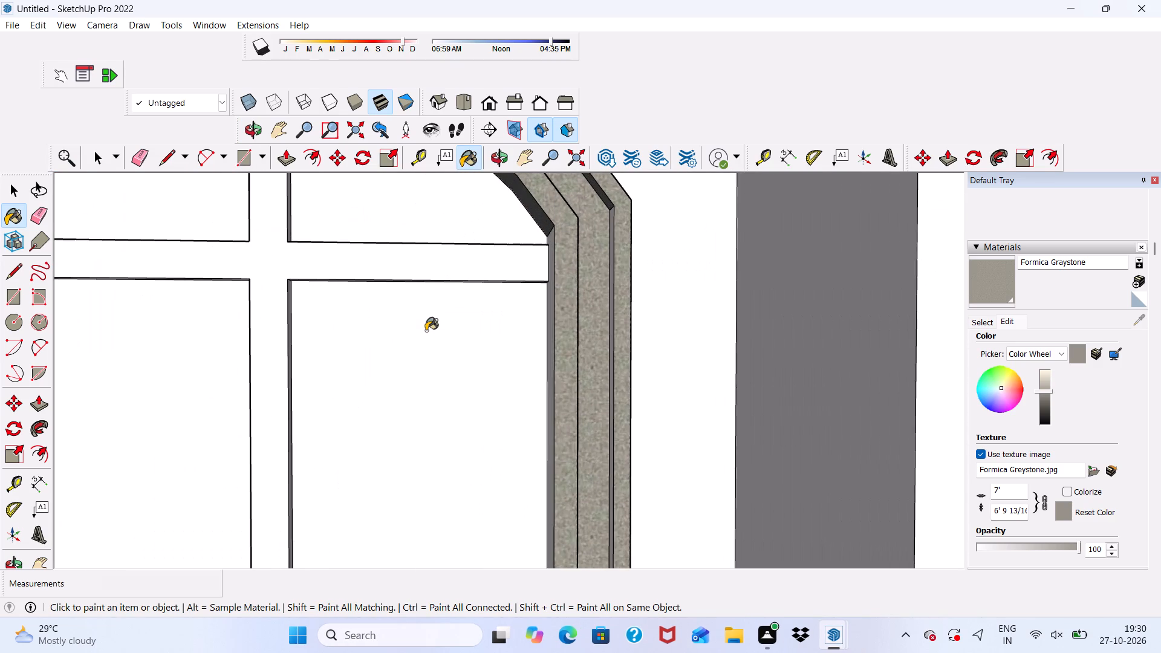
{"action": "scroll", "coordinate": [426, 331], "scroll_direction": "down", "scroll_amount": 5}
{"action": "middle_click_drag", "start_coordinate": [426, 331], "coordinate": [272, 404]}
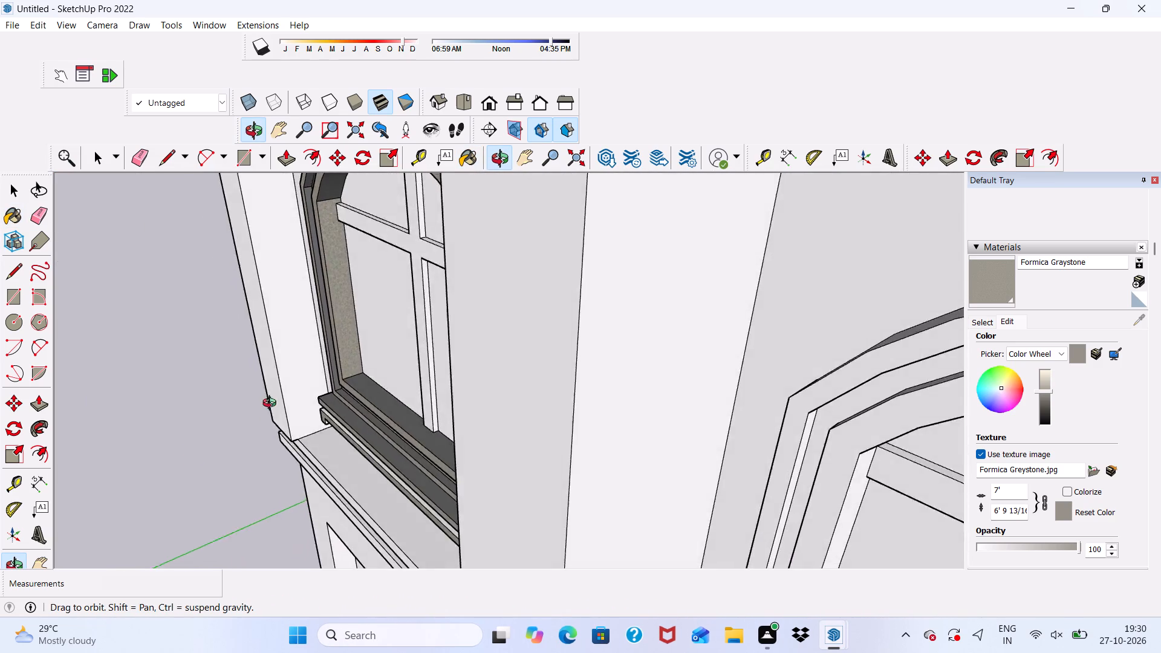
{"action": "middle_click_drag", "start_coordinate": [272, 404], "coordinate": [371, 501]}
{"action": "scroll", "coordinate": [430, 379], "scroll_direction": "up", "scroll_amount": 5}
{"action": "scroll", "coordinate": [584, 267], "scroll_direction": "up", "scroll_amount": 4}
{"action": "scroll", "coordinate": [599, 242], "scroll_direction": "down", "scroll_amount": 3}
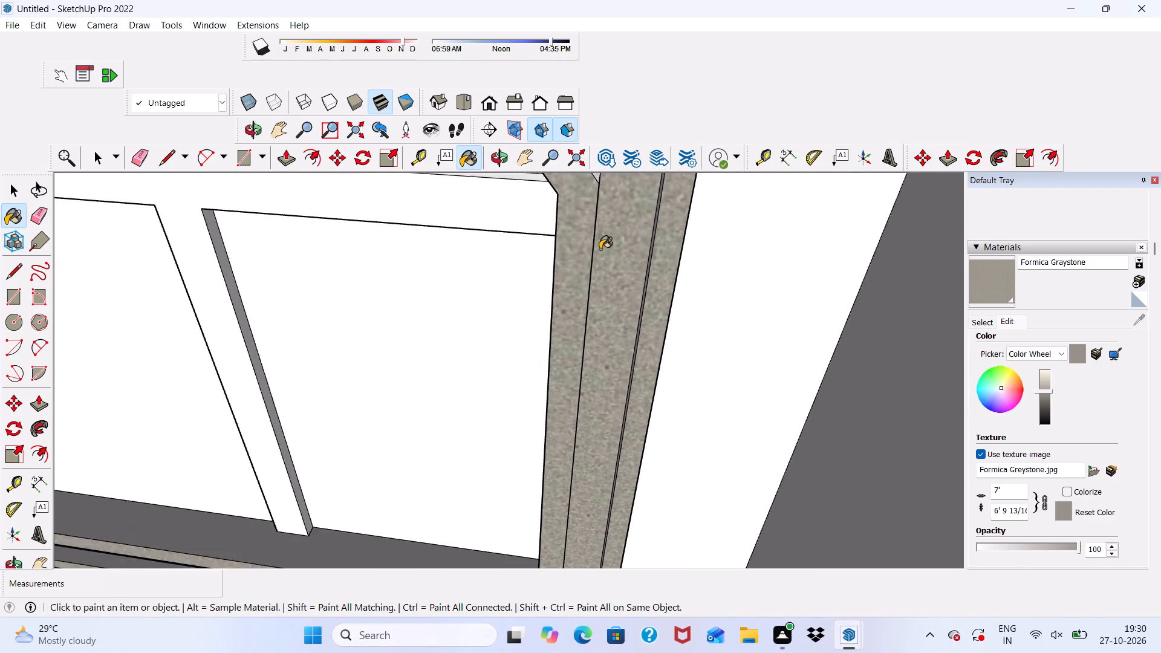
{"action": "scroll", "coordinate": [600, 249], "scroll_direction": "down", "scroll_amount": 16}
{"action": "scroll", "coordinate": [415, 401], "scroll_direction": "down", "scroll_amount": 7}
{"action": "middle_click_drag", "start_coordinate": [416, 387], "coordinate": [488, 161]}
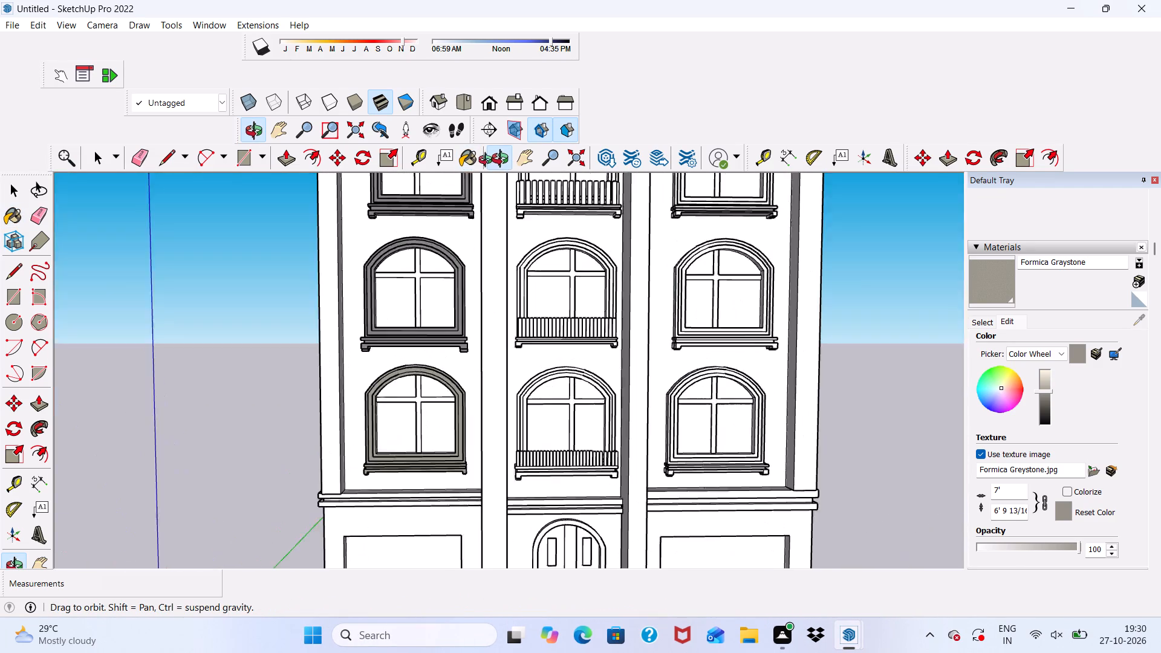
{"action": "middle_click_drag", "start_coordinate": [488, 161], "coordinate": [434, 311]}
Paint the outer top edge of the window's arch and its inner stepped strip with Formica Graystone.
{"action": "scroll", "coordinate": [435, 311], "scroll_direction": "up", "scroll_amount": 8}
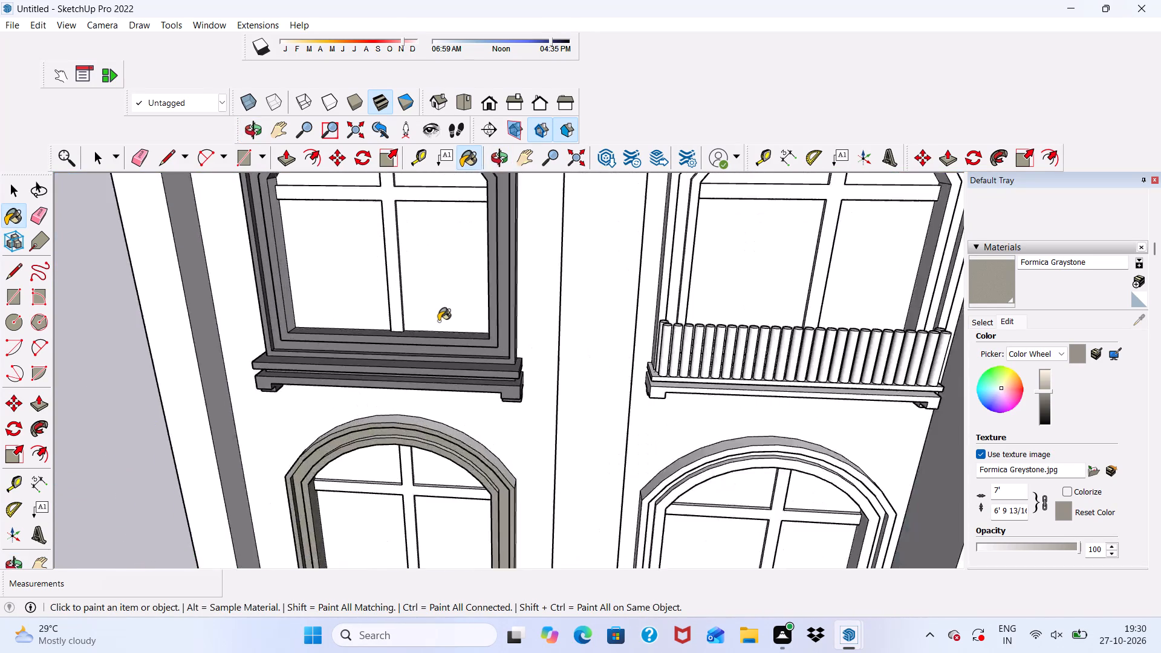
{"action": "scroll", "coordinate": [438, 321], "scroll_direction": "up", "scroll_amount": 9}
{"action": "scroll", "coordinate": [398, 466], "scroll_direction": "up", "scroll_amount": 4}
{"action": "left_click", "coordinate": [388, 497]}
{"action": "scroll", "coordinate": [376, 434], "scroll_direction": "down", "scroll_amount": 6}
{"action": "scroll", "coordinate": [369, 462], "scroll_direction": "up", "scroll_amount": 4}
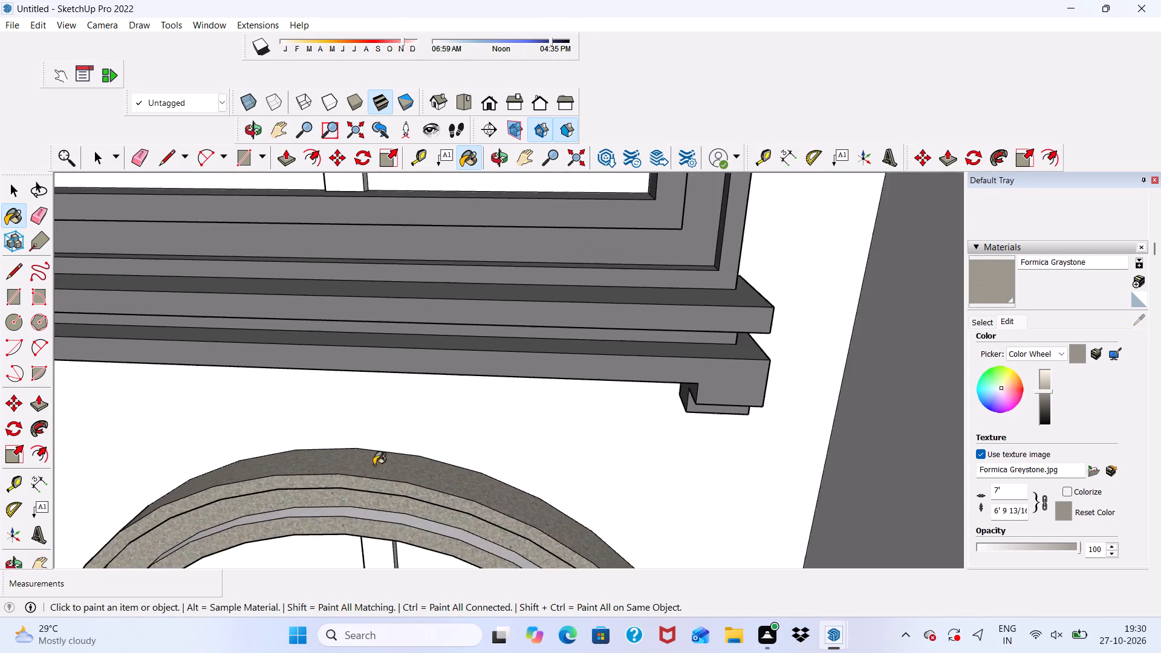
{"action": "scroll", "coordinate": [374, 465], "scroll_direction": "up", "scroll_amount": 6}
{"action": "left_click", "coordinate": [342, 532]}
{"action": "scroll", "coordinate": [341, 473], "scroll_direction": "down", "scroll_amount": 10}
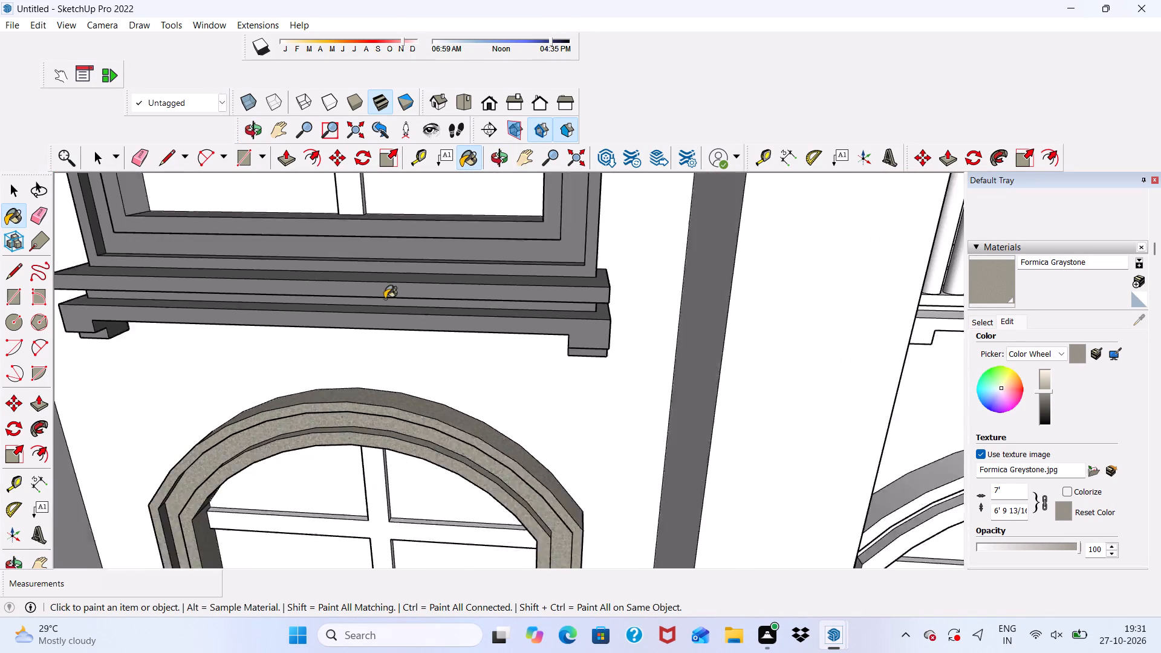
{"action": "scroll", "coordinate": [385, 299], "scroll_direction": "down", "scroll_amount": 15}
{"action": "scroll", "coordinate": [405, 487], "scroll_direction": "up", "scroll_amount": 5}
{"action": "scroll", "coordinate": [405, 481], "scroll_direction": "down", "scroll_amount": 1}
Paint the right inner jamb and the adjacent stepped strip of the same window frame with Formica Graystone.
{"action": "middle_click_drag", "start_coordinate": [406, 481], "coordinate": [550, 179]}
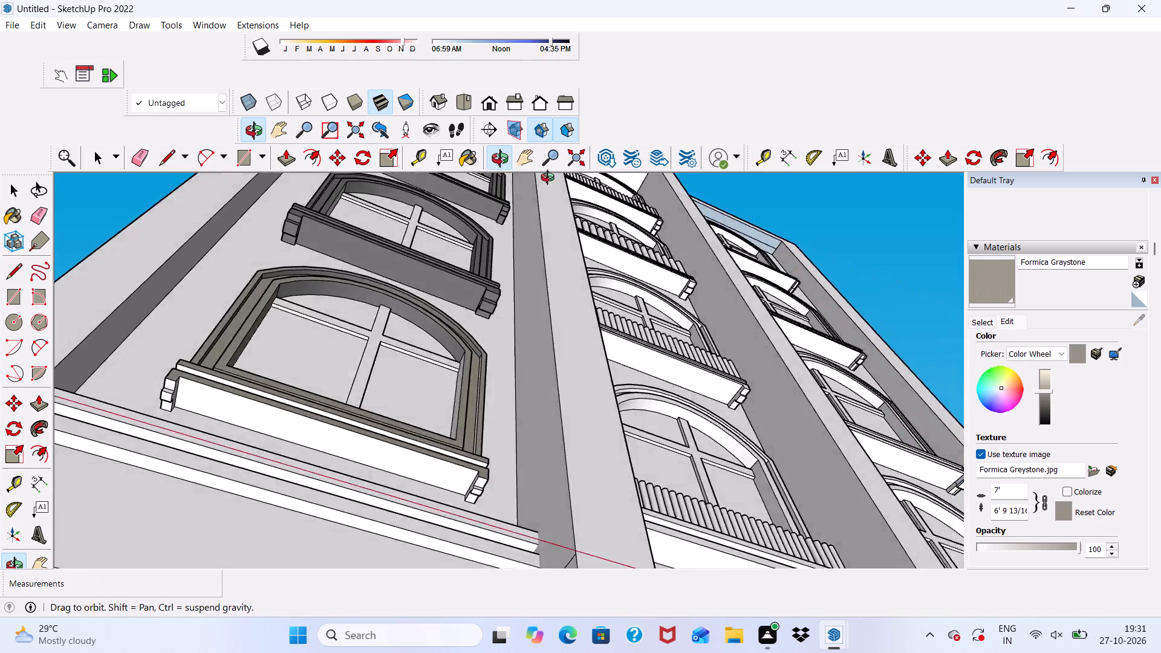
{"action": "middle_click_drag", "start_coordinate": [550, 179], "coordinate": [574, 212]}
{"action": "scroll", "coordinate": [467, 456], "scroll_direction": "up", "scroll_amount": 10}
{"action": "left_click", "coordinate": [457, 382]}
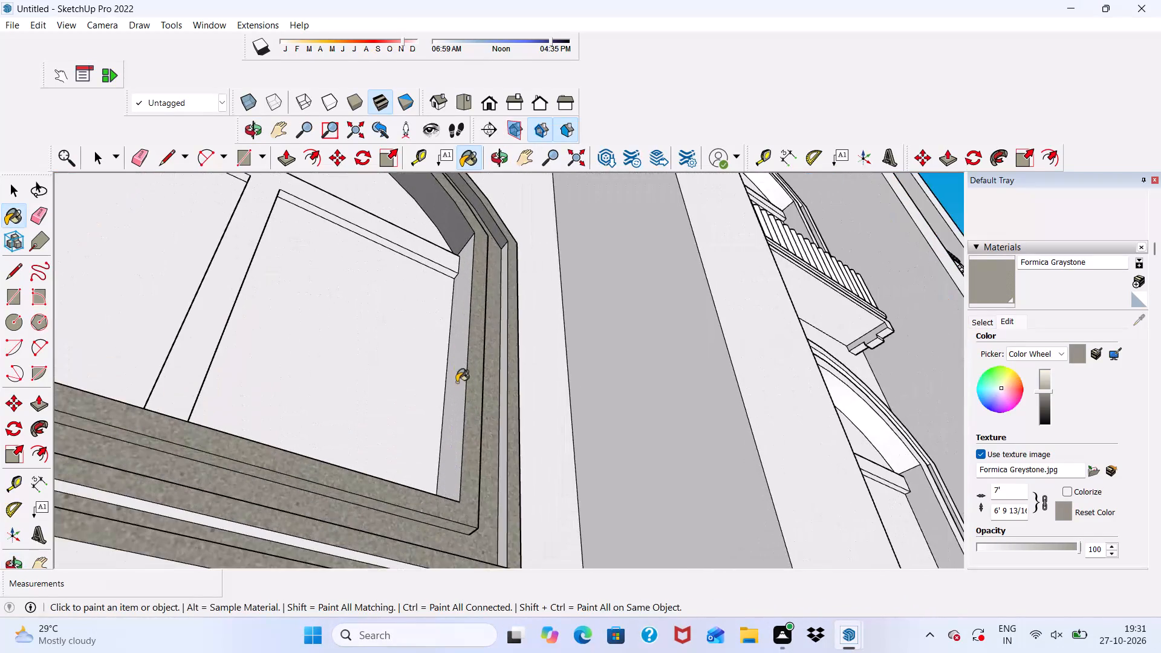
{"action": "scroll", "coordinate": [495, 408], "scroll_direction": "up", "scroll_amount": 3}
{"action": "left_click", "coordinate": [514, 440]}
{"action": "scroll", "coordinate": [502, 362], "scroll_direction": "down", "scroll_amount": 10}
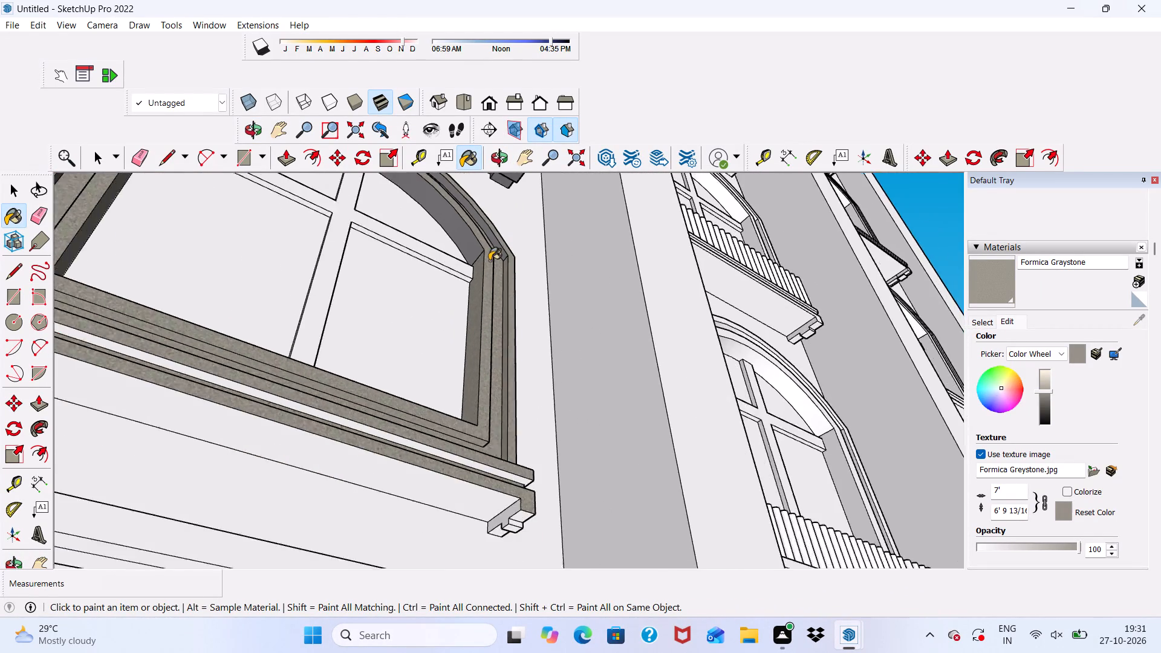
Paint the long undersides of the sill's lower and upper ledges with Formica Graystone.
{"action": "middle_click_drag", "start_coordinate": [488, 301], "coordinate": [440, 290]}
{"action": "scroll", "coordinate": [355, 452], "scroll_direction": "up", "scroll_amount": 5}
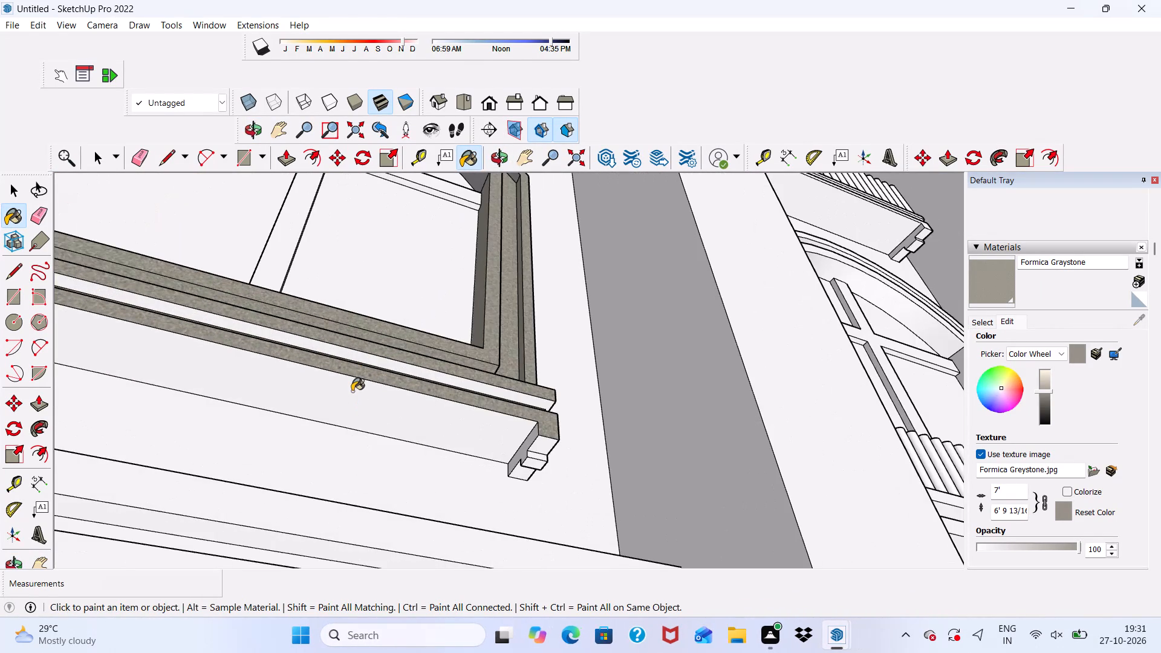
{"action": "left_click", "coordinate": [352, 391]}
{"action": "scroll", "coordinate": [353, 379], "scroll_direction": "up", "scroll_amount": 4}
{"action": "left_click", "coordinate": [356, 345]}
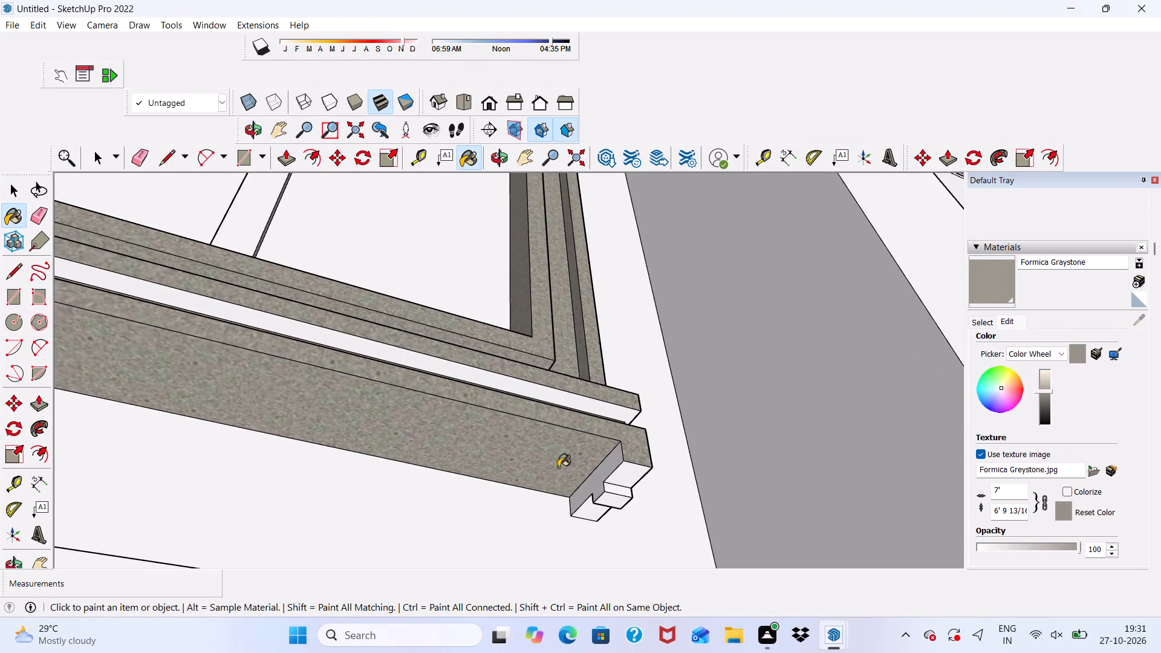
Paint the inner face, stepped faces and undersides of the sill's right bracket with Formica Graystone.
{"action": "scroll", "coordinate": [564, 470], "scroll_direction": "up", "scroll_amount": 4}
{"action": "left_click", "coordinate": [611, 473]}
{"action": "left_click", "coordinate": [643, 483]}
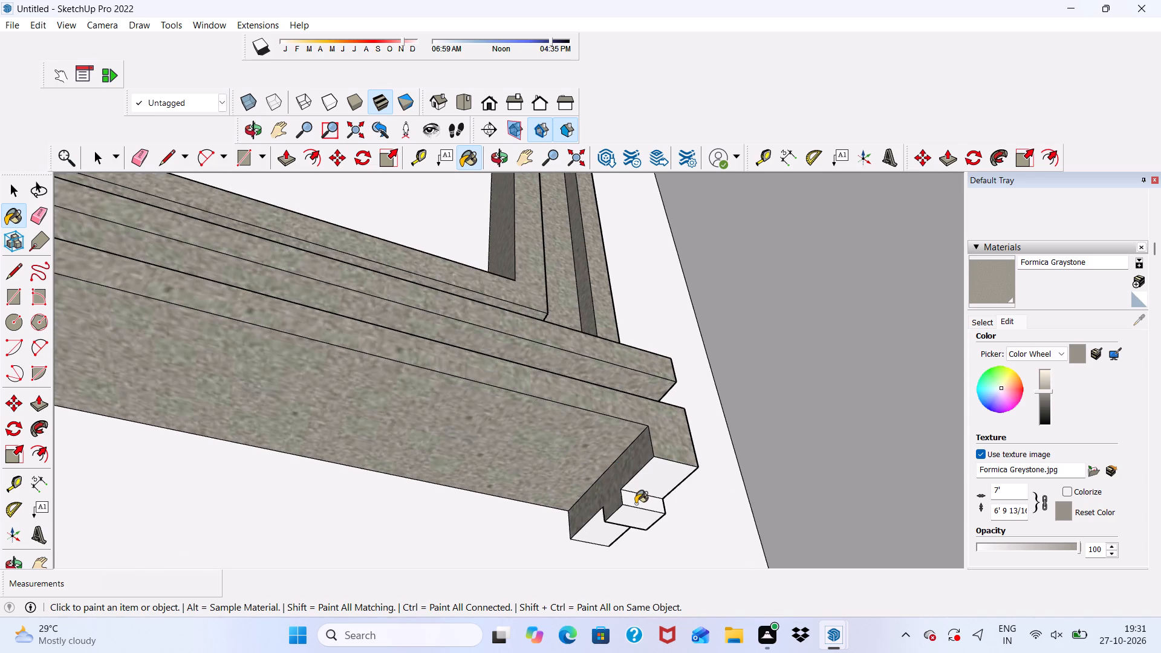
{"action": "left_click", "coordinate": [636, 504]}
{"action": "left_click", "coordinate": [627, 515]}
{"action": "left_click", "coordinate": [602, 530]}
Paint the right end faces of the sill's lower ledge, recessed strip and upper ledge with Formica Graystone.
{"action": "scroll", "coordinate": [602, 530], "scroll_direction": "down", "scroll_amount": 1}
{"action": "middle_click_drag", "start_coordinate": [602, 530], "coordinate": [402, 556]}
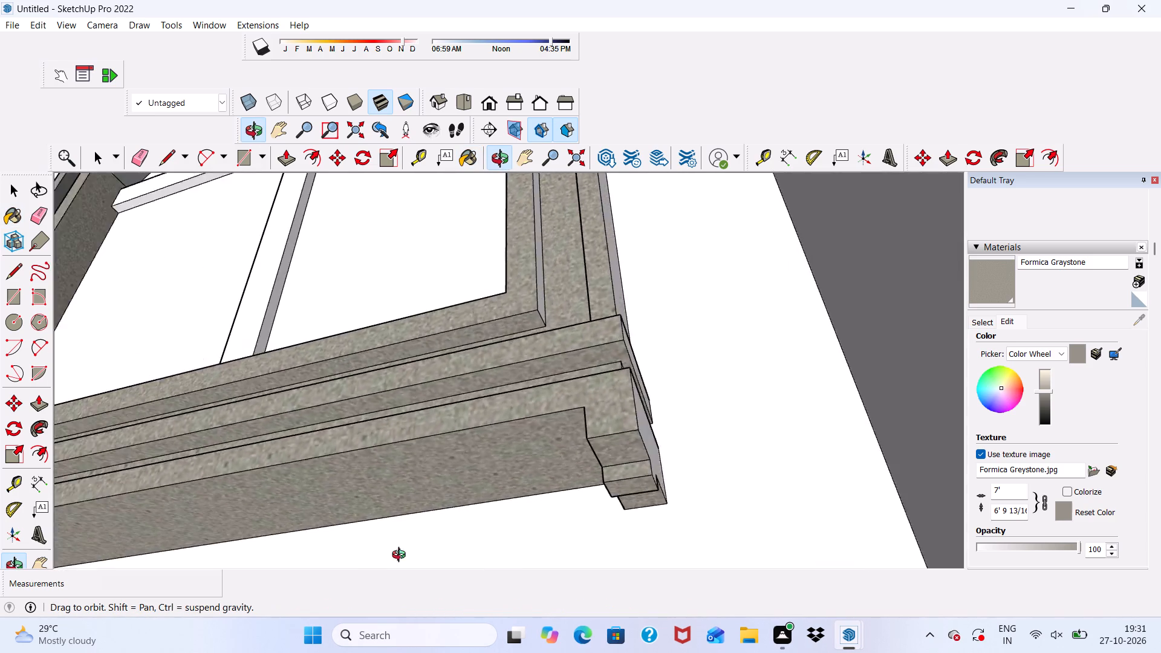
{"action": "middle_click_drag", "start_coordinate": [402, 556], "coordinate": [333, 595]}
{"action": "scroll", "coordinate": [545, 427], "scroll_direction": "up", "scroll_amount": 3}
{"action": "left_click", "coordinate": [603, 421]}
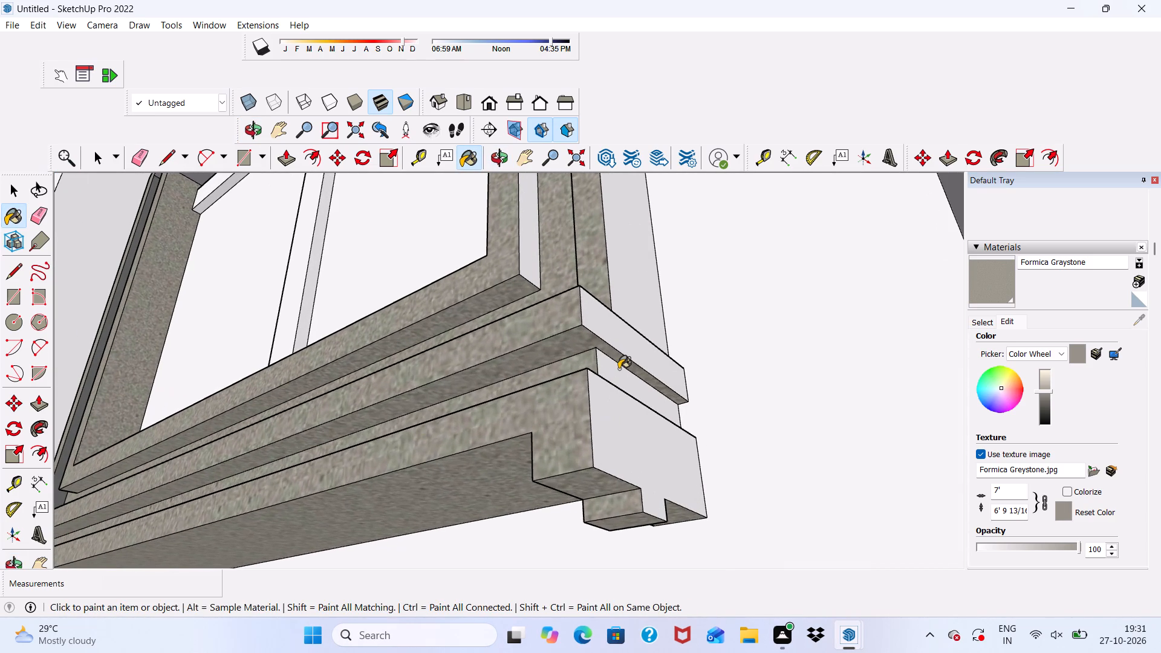
{"action": "left_click", "coordinate": [619, 369]}
{"action": "left_click", "coordinate": [614, 338]}
Paint the right outer sides of the frame's inner band and of the whole frame with Formica Graystone.
{"action": "left_click", "coordinate": [521, 258]}
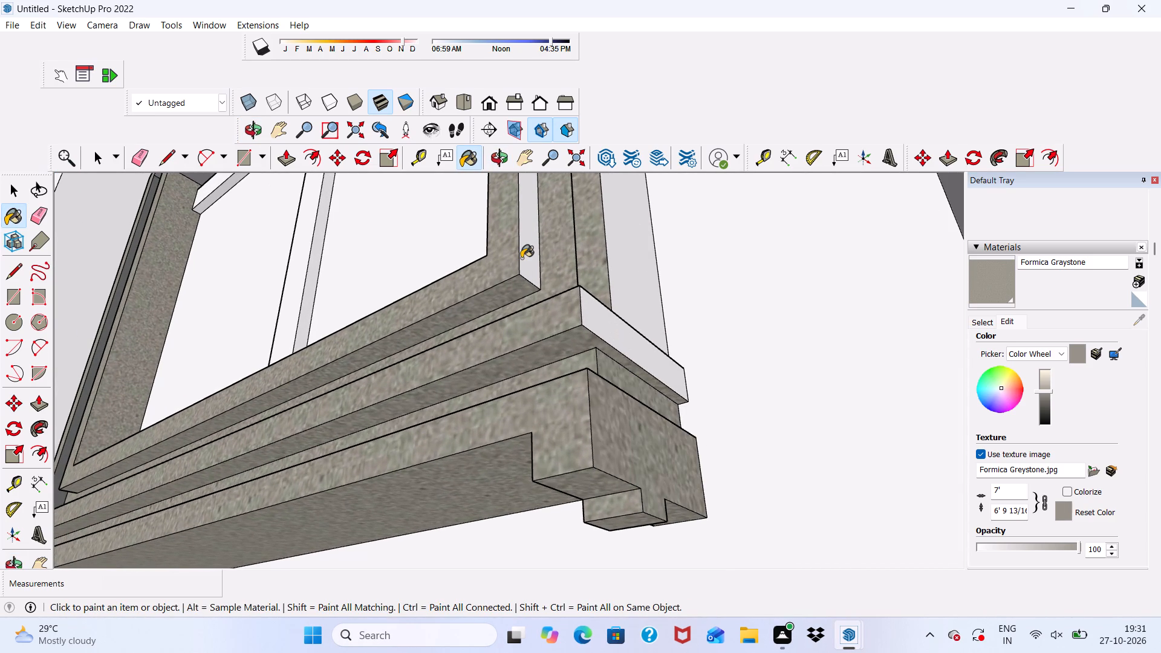
{"action": "scroll", "coordinate": [545, 252], "scroll_direction": "down", "scroll_amount": 5}
{"action": "scroll", "coordinate": [575, 284], "scroll_direction": "up", "scroll_amount": 1}
{"action": "middle_click_drag", "start_coordinate": [575, 284], "coordinate": [619, 405]}
{"action": "scroll", "coordinate": [633, 392], "scroll_direction": "up", "scroll_amount": 4}
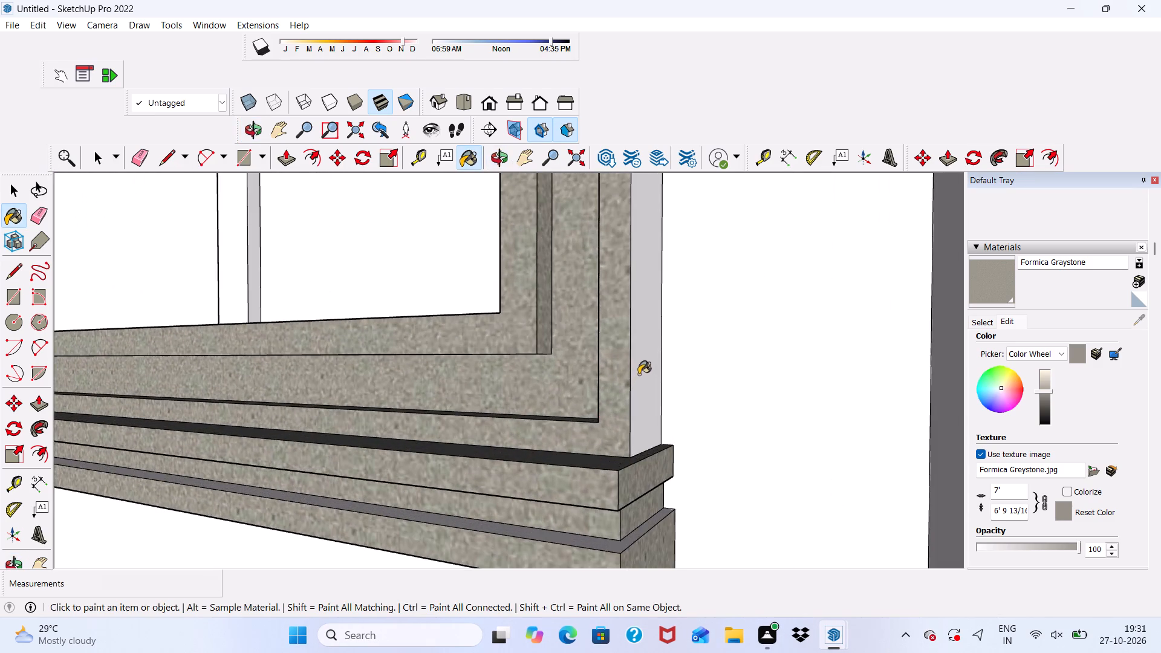
{"action": "left_click", "coordinate": [637, 373]}
Paint the inner face, stepped faces and undersides of the sill's left bracket with Formica Graystone.
{"action": "scroll", "coordinate": [637, 373], "scroll_direction": "down", "scroll_amount": 13}
{"action": "middle_click_drag", "start_coordinate": [402, 420], "coordinate": [400, 319]}
{"action": "scroll", "coordinate": [212, 463], "scroll_direction": "up", "scroll_amount": 15}
{"action": "left_click", "coordinate": [263, 466]}
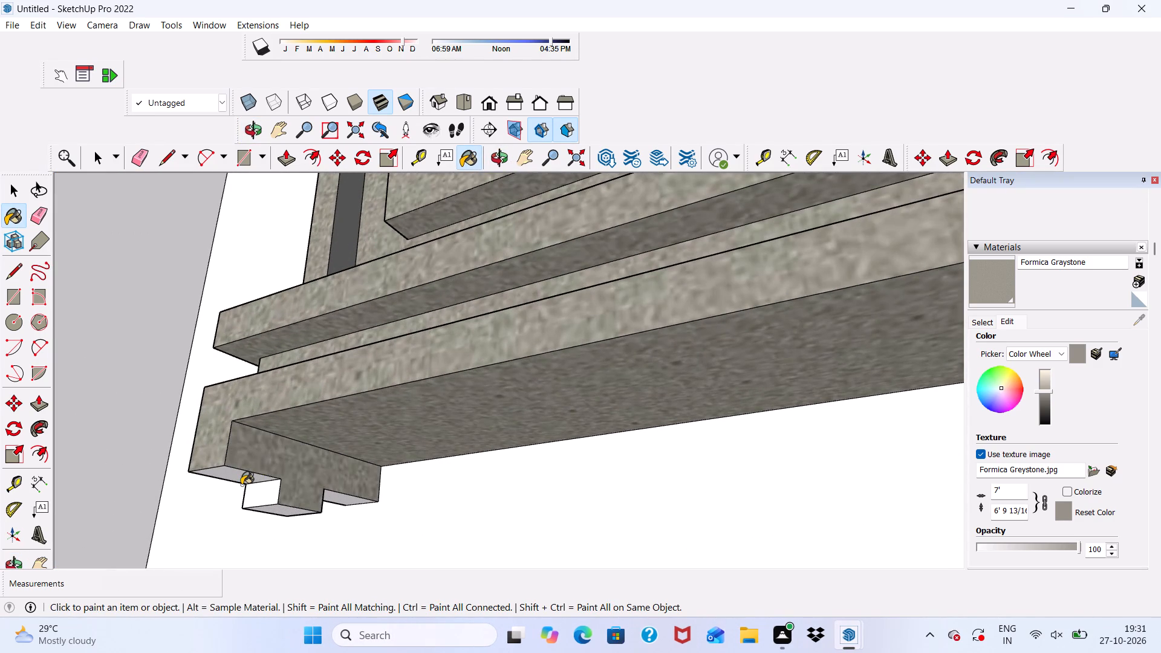
{"action": "left_click", "coordinate": [241, 485]}
{"action": "key", "text": "ctrl+z"}
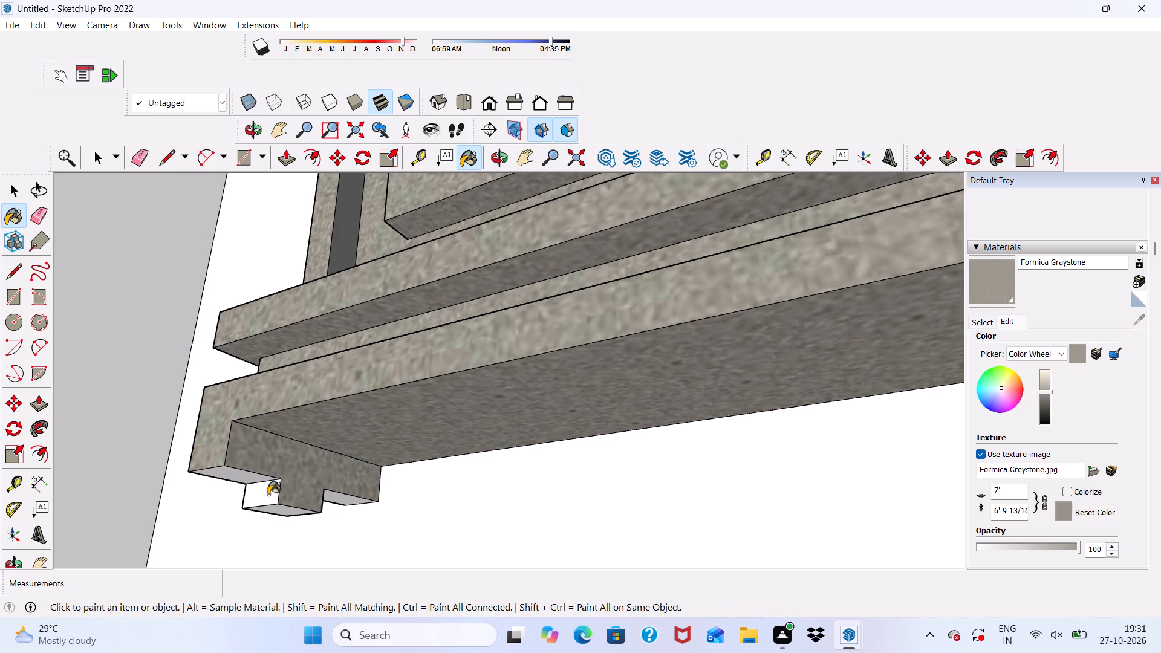
{"action": "scroll", "coordinate": [247, 452], "scroll_direction": "up", "scroll_amount": 8}
{"action": "left_click", "coordinate": [250, 501]}
{"action": "left_click", "coordinate": [269, 526]}
{"action": "scroll", "coordinate": [281, 531], "scroll_direction": "down", "scroll_amount": 2}
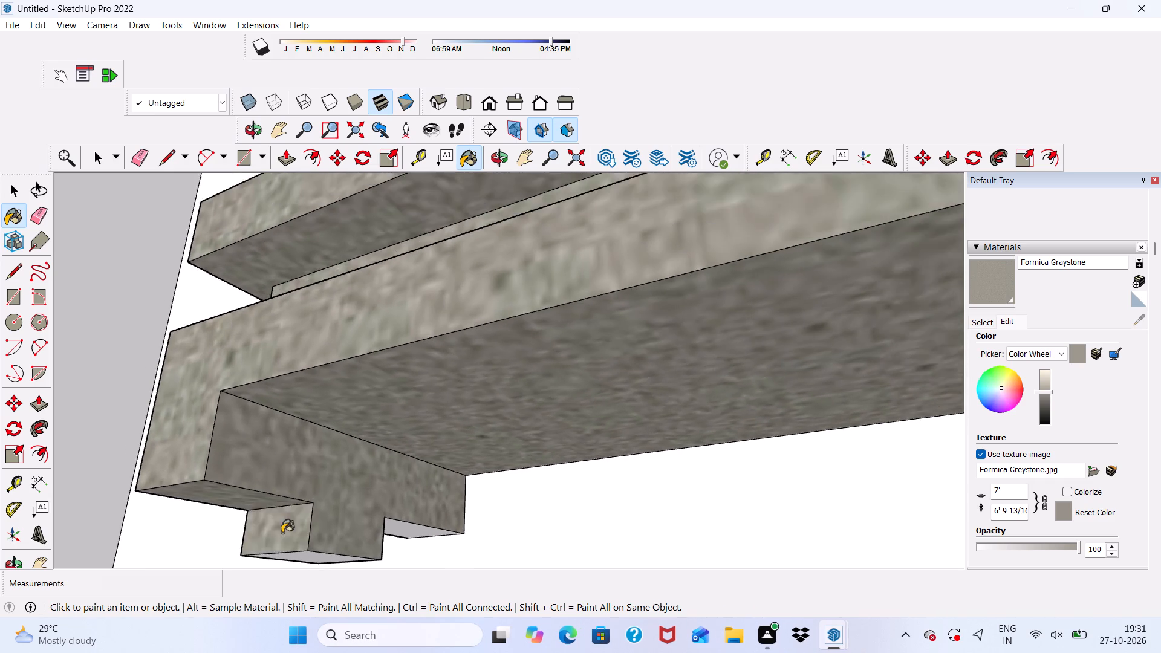
{"action": "middle_click_drag", "start_coordinate": [282, 533], "coordinate": [326, 305]}
{"action": "left_click", "coordinate": [274, 392]}
{"action": "left_click", "coordinate": [331, 478]}
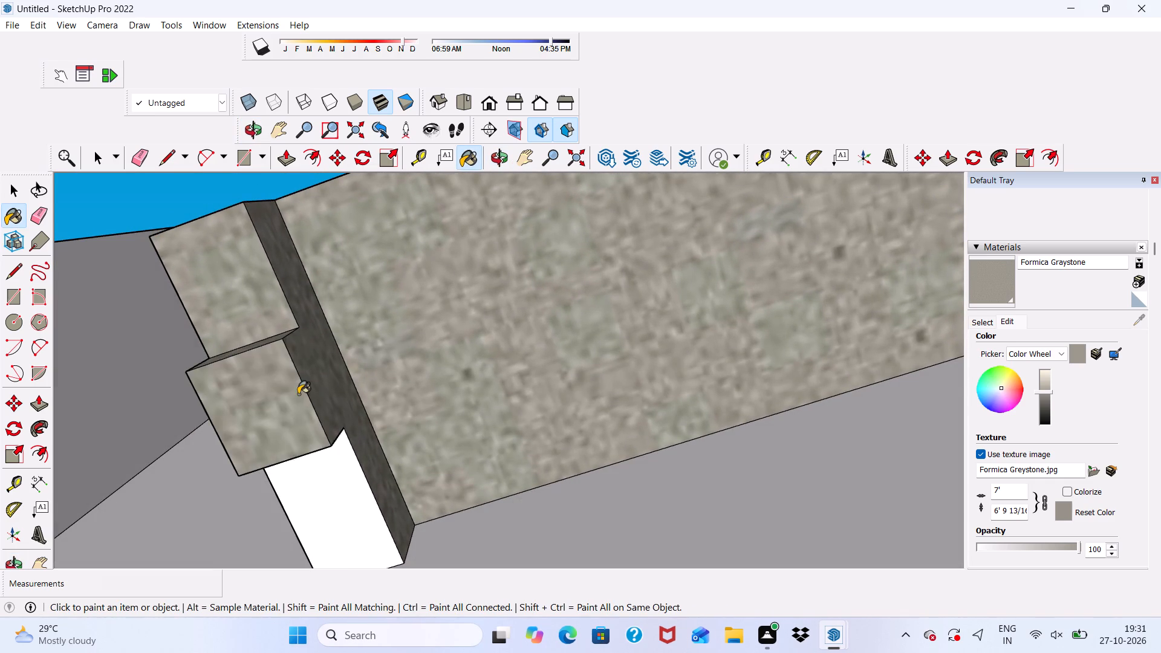
Paint the left end faces of the sill's lower ledge, recessed strip and upper ledge with Formica Graystone.
{"action": "middle_click_drag", "start_coordinate": [298, 394], "coordinate": [604, 652]}
{"action": "left_click", "coordinate": [439, 421]}
{"action": "scroll", "coordinate": [440, 429], "scroll_direction": "down", "scroll_amount": 7}
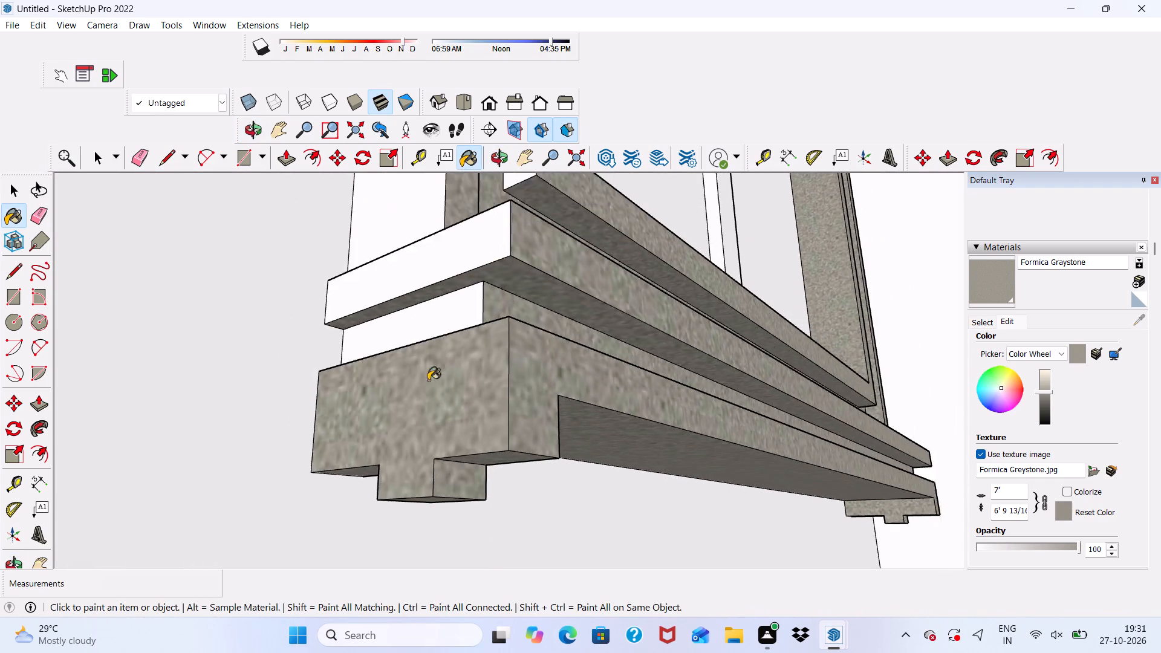
{"action": "scroll", "coordinate": [428, 343], "scroll_direction": "up", "scroll_amount": 6}
{"action": "left_click", "coordinate": [435, 340]}
{"action": "left_click", "coordinate": [435, 222]}
{"action": "scroll", "coordinate": [436, 237], "scroll_direction": "down", "scroll_amount": 13}
{"action": "scroll", "coordinate": [424, 250], "scroll_direction": "up", "scroll_amount": 6}
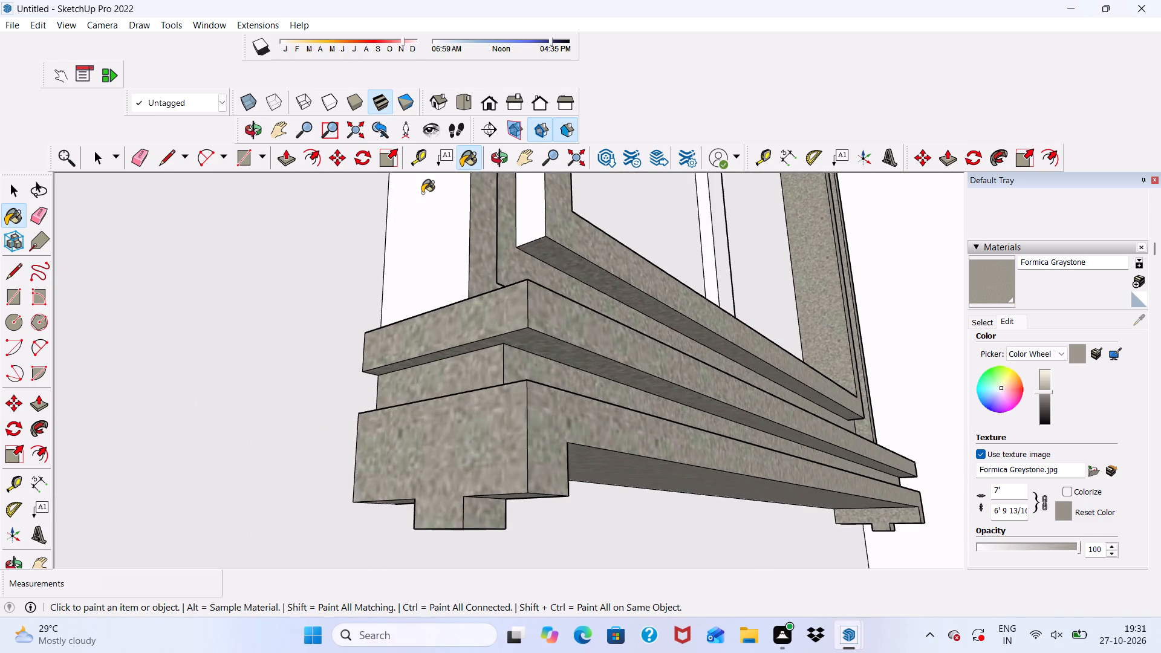
Paint the left outer sides of the whole window frame and of its raised inner band with Formica Graystone.
{"action": "left_click", "coordinate": [435, 192]}
{"action": "scroll", "coordinate": [432, 239], "scroll_direction": "down", "scroll_amount": 14}
{"action": "scroll", "coordinate": [440, 263], "scroll_direction": "up", "scroll_amount": 10}
{"action": "scroll", "coordinate": [473, 213], "scroll_direction": "down", "scroll_amount": 1}
{"action": "left_click", "coordinate": [473, 213]}
{"action": "scroll", "coordinate": [467, 219], "scroll_direction": "down", "scroll_amount": 2}
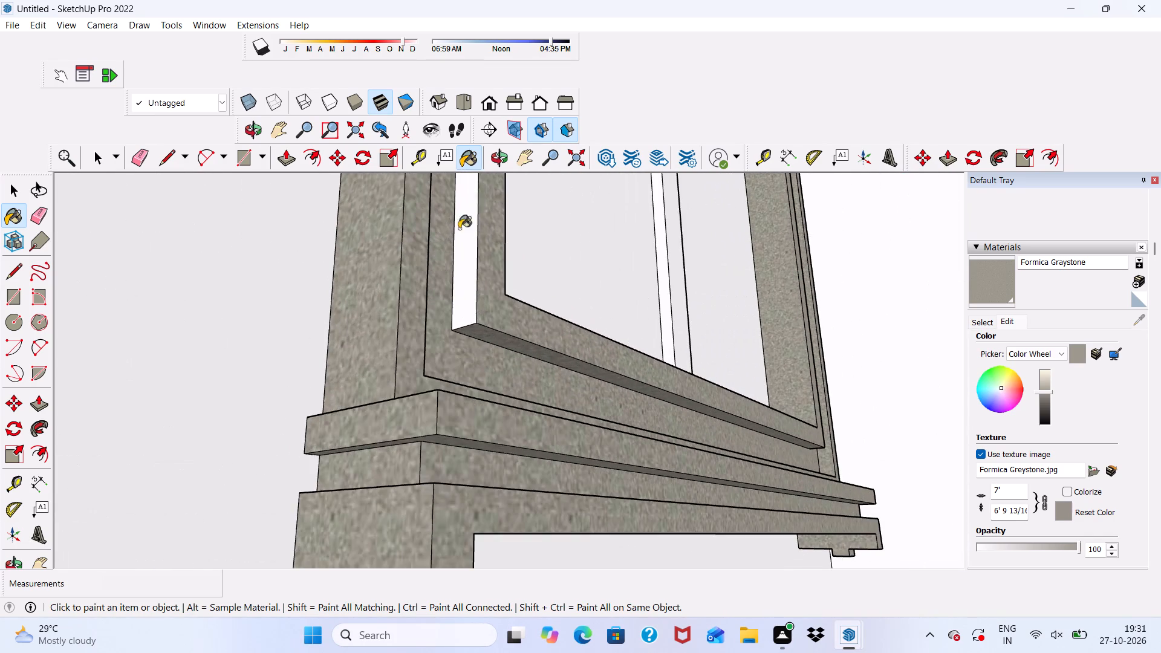
{"action": "scroll", "coordinate": [459, 229], "scroll_direction": "down", "scroll_amount": 5}
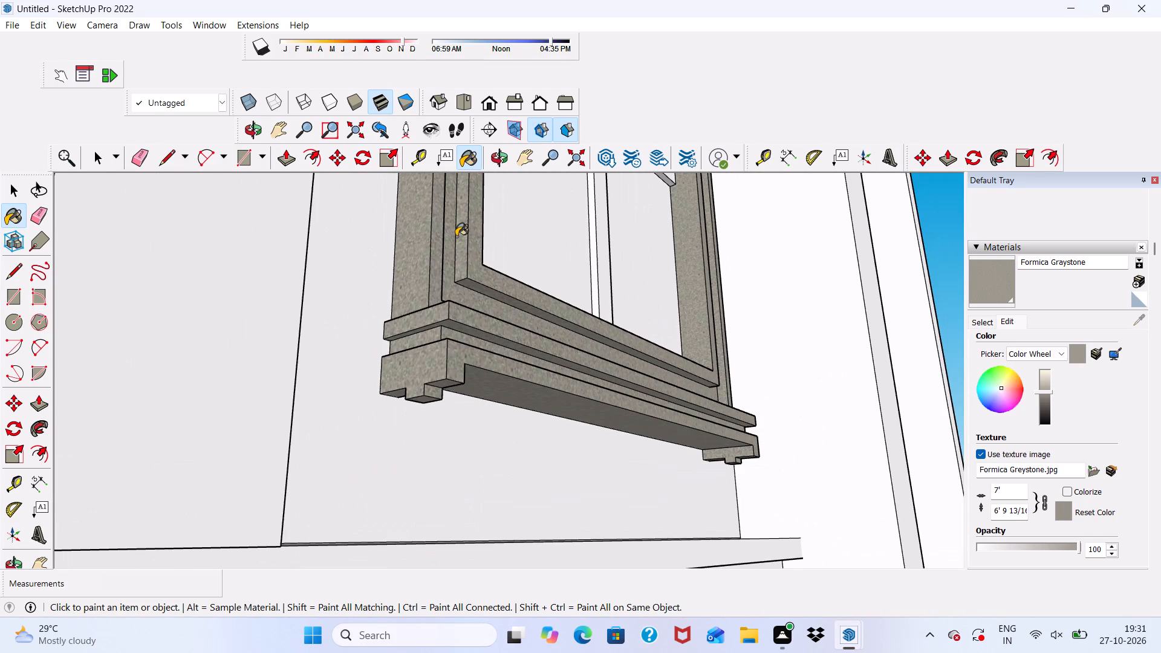
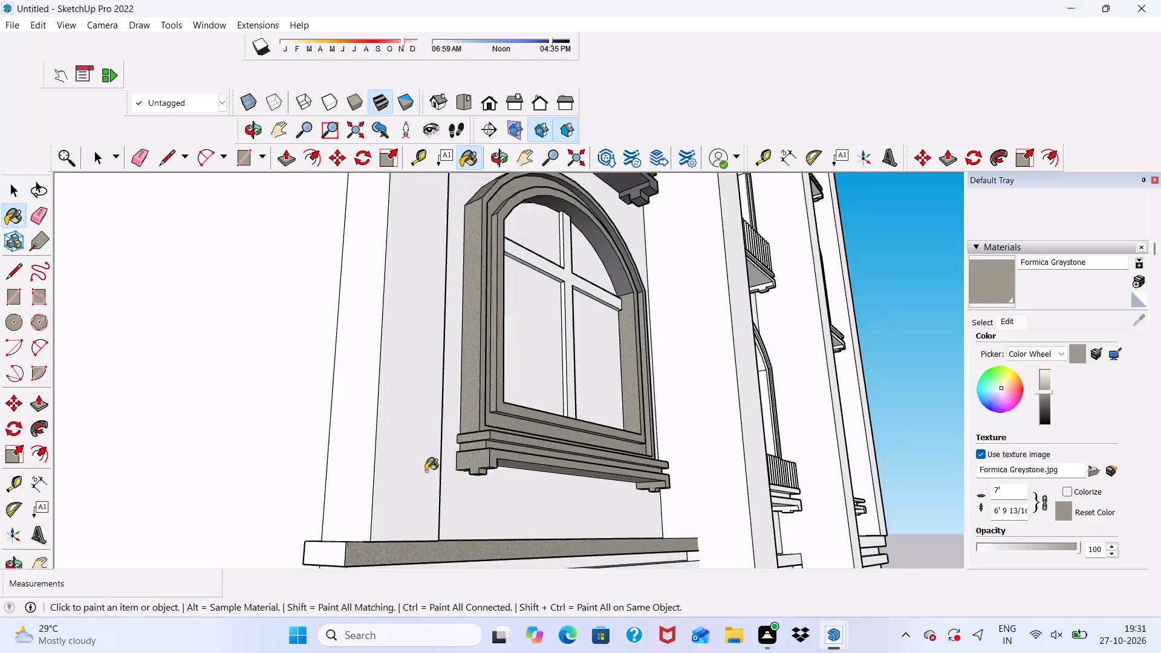
Examine the painted lowest window of the left column and compare its finish with the windows above.
{"action": "scroll", "coordinate": [460, 346], "scroll_direction": "up", "scroll_amount": 3}
{"action": "scroll", "coordinate": [508, 300], "scroll_direction": "down", "scroll_amount": 7}
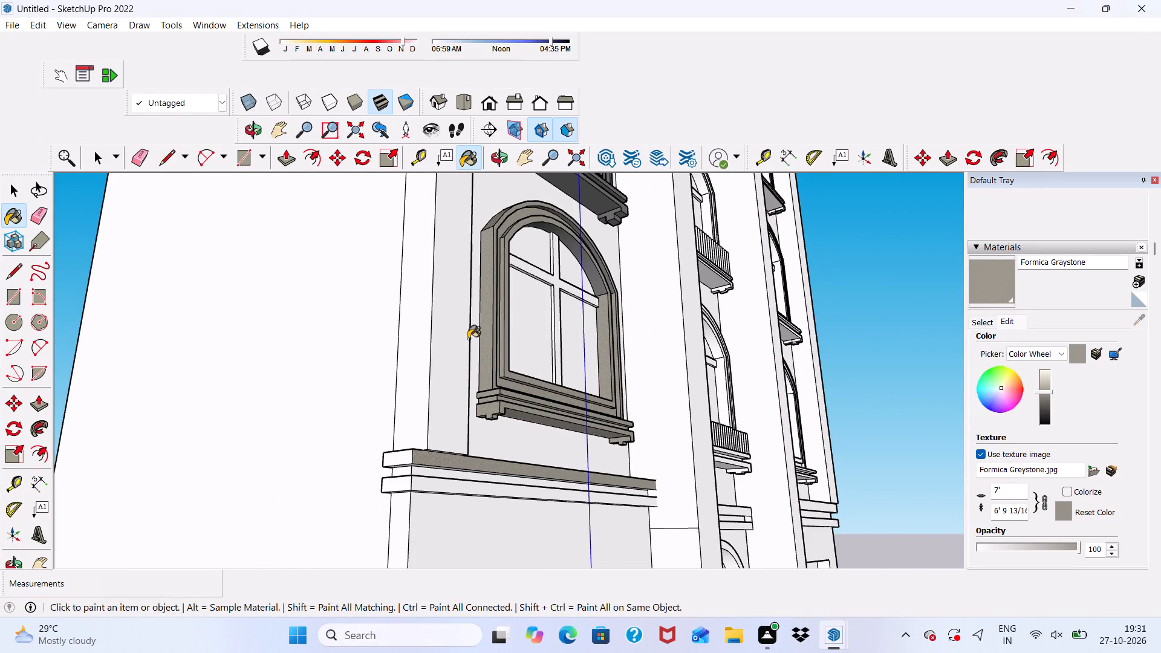
{"action": "scroll", "coordinate": [481, 420], "scroll_direction": "down", "scroll_amount": 4}
{"action": "scroll", "coordinate": [525, 342], "scroll_direction": "up", "scroll_amount": 9}
{"action": "scroll", "coordinate": [506, 273], "scroll_direction": "down", "scroll_amount": 4}
{"action": "middle_click_drag", "start_coordinate": [478, 339], "coordinate": [369, 390]}
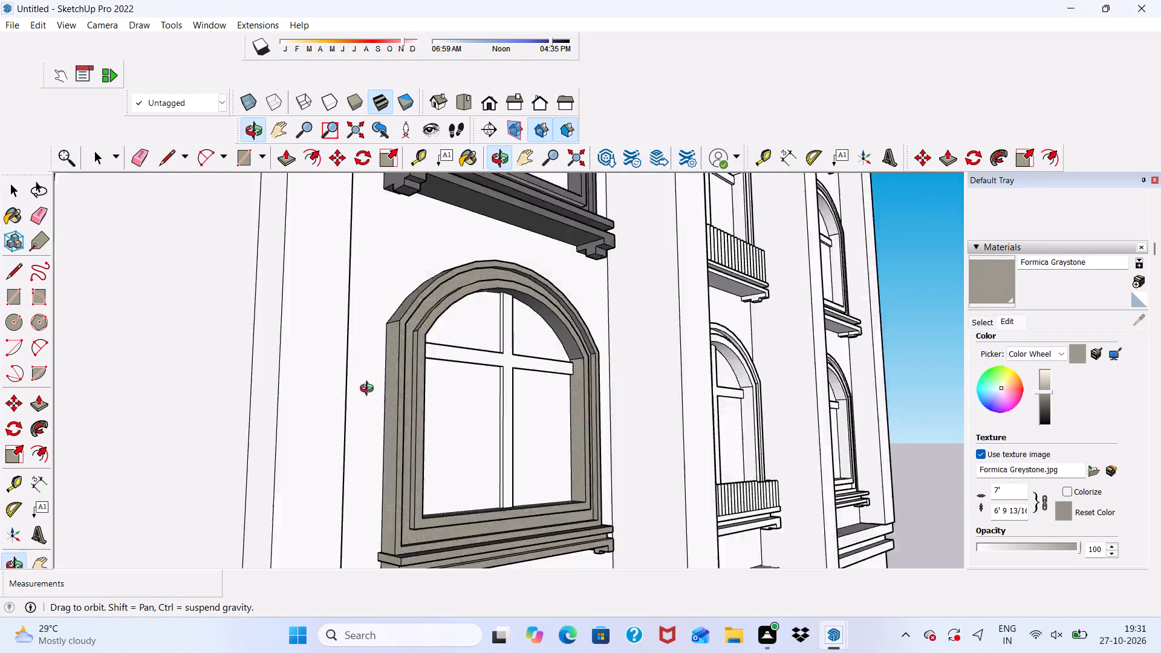
{"action": "middle_click_drag", "start_coordinate": [369, 390], "coordinate": [183, 429]}
{"action": "scroll", "coordinate": [261, 380], "scroll_direction": "up", "scroll_amount": 4}
{"action": "scroll", "coordinate": [307, 293], "scroll_direction": "up", "scroll_amount": 4}
{"action": "middle_click_drag", "start_coordinate": [309, 295], "coordinate": [317, 409]}
{"action": "scroll", "coordinate": [319, 407], "scroll_direction": "up", "scroll_amount": 1}
{"action": "scroll", "coordinate": [319, 346], "scroll_direction": "down", "scroll_amount": 11}
{"action": "scroll", "coordinate": [436, 461], "scroll_direction": "down", "scroll_amount": 7}
{"action": "middle_click_drag", "start_coordinate": [378, 427], "coordinate": [451, 205]}
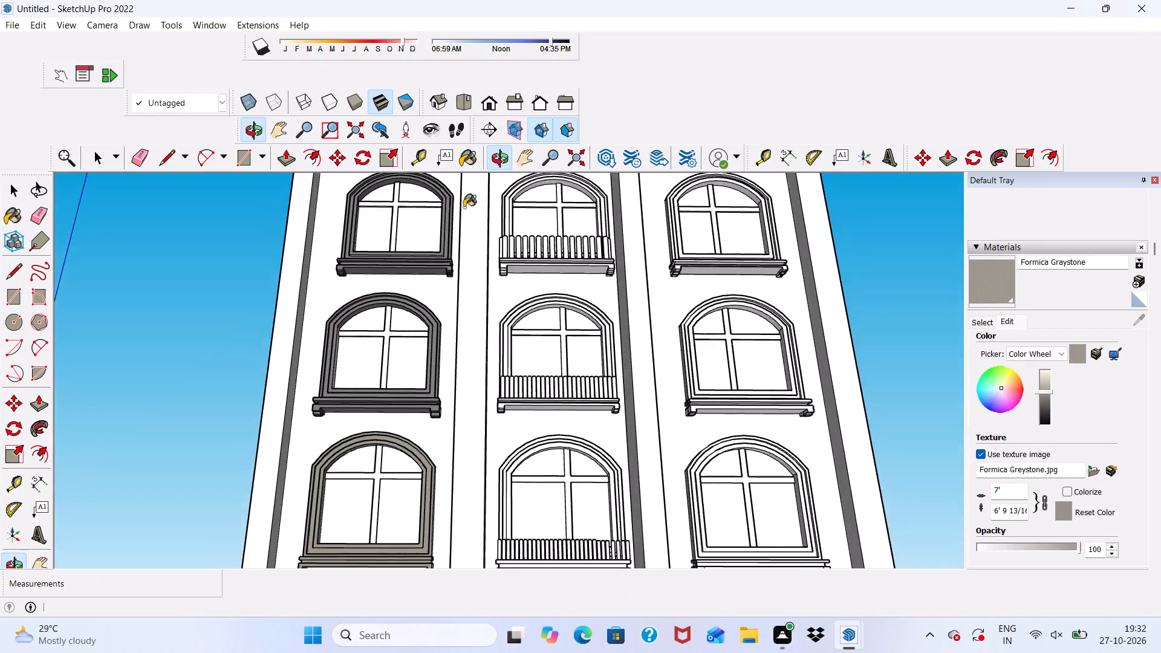
{"action": "scroll", "coordinate": [446, 369], "scroll_direction": "down", "scroll_amount": 3}
{"action": "scroll", "coordinate": [406, 470], "scroll_direction": "up", "scroll_amount": 20}
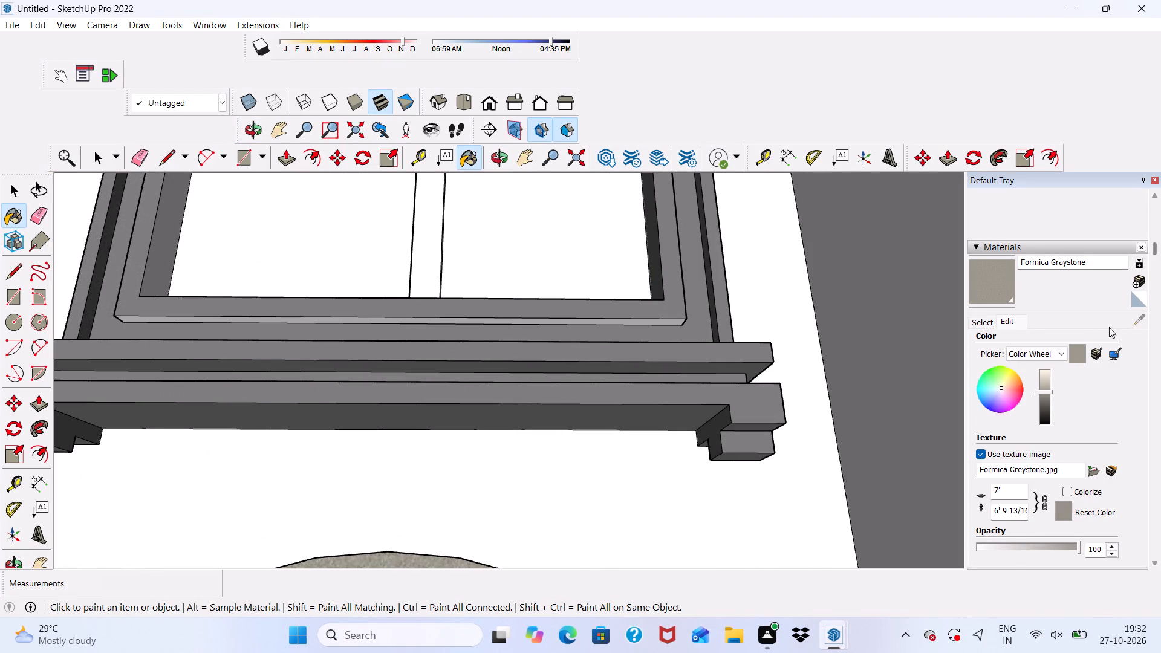
Browse the Asphalt and Concrete material collection for a grey similar to the upper windows' frames.
{"action": "left_click", "coordinate": [978, 323]}
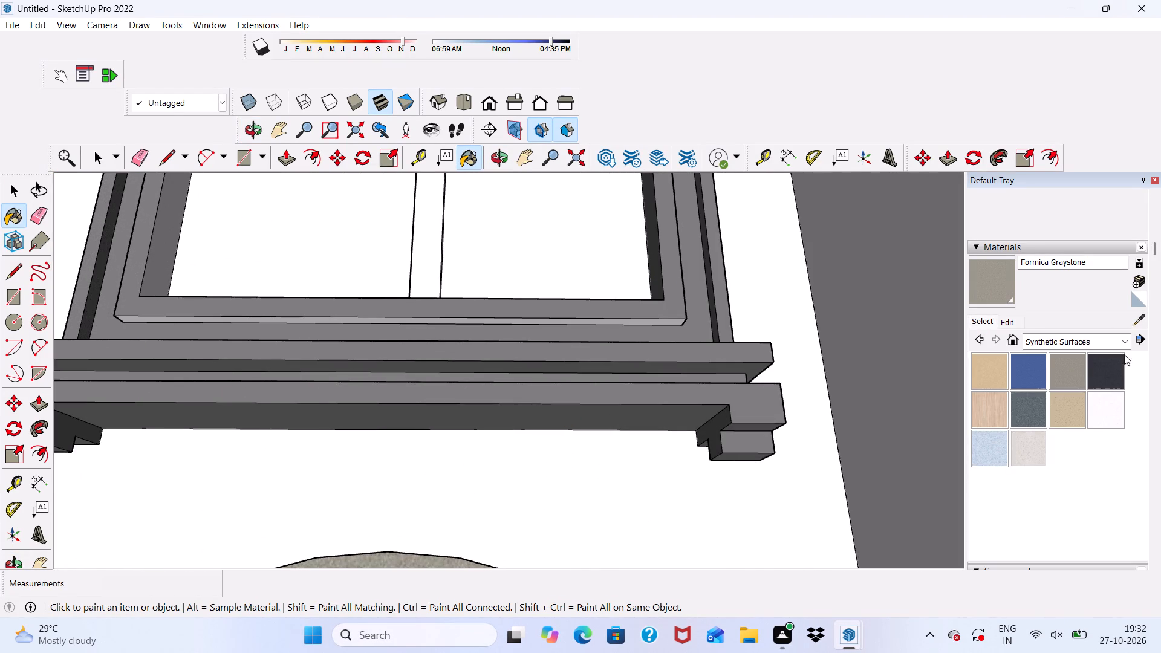
{"action": "left_click", "coordinate": [1125, 341]}
{"action": "left_click", "coordinate": [1064, 356]}
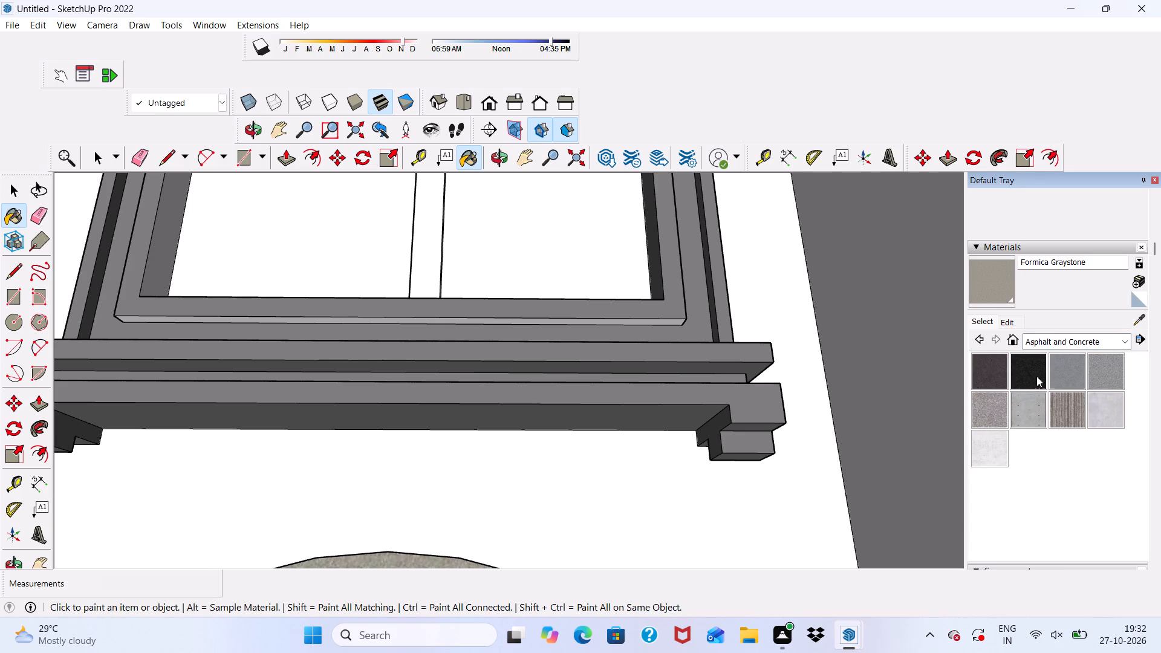
{"action": "scroll", "coordinate": [1063, 388], "scroll_direction": "down", "scroll_amount": 14}
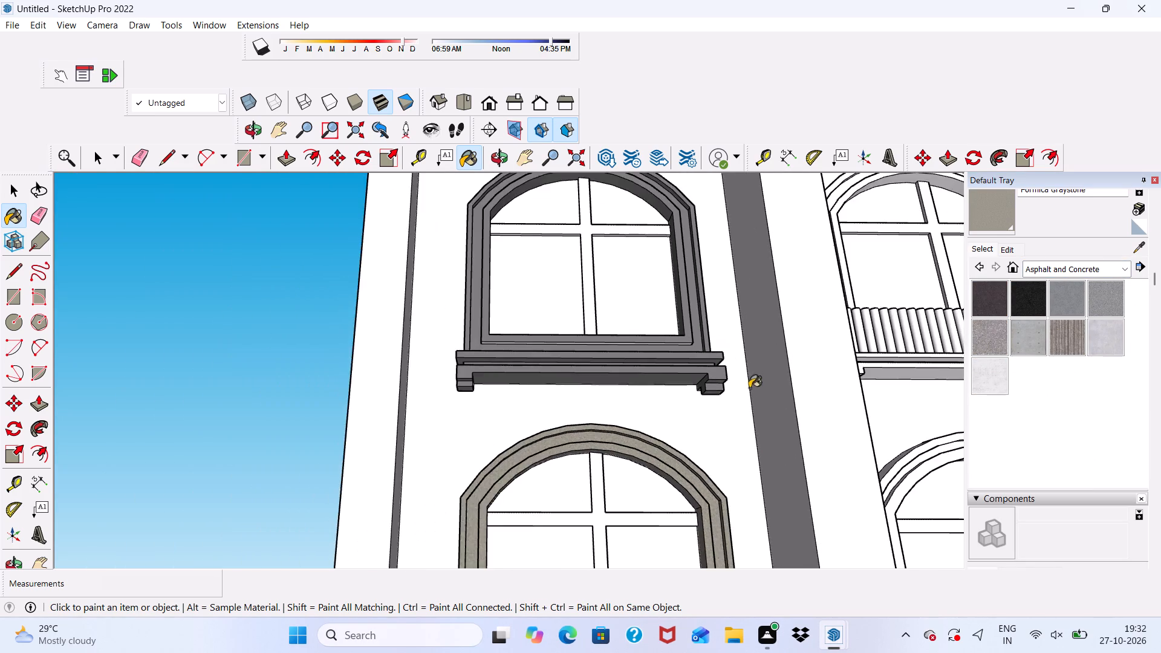
{"action": "scroll", "coordinate": [532, 489], "scroll_direction": "up", "scroll_amount": 9}
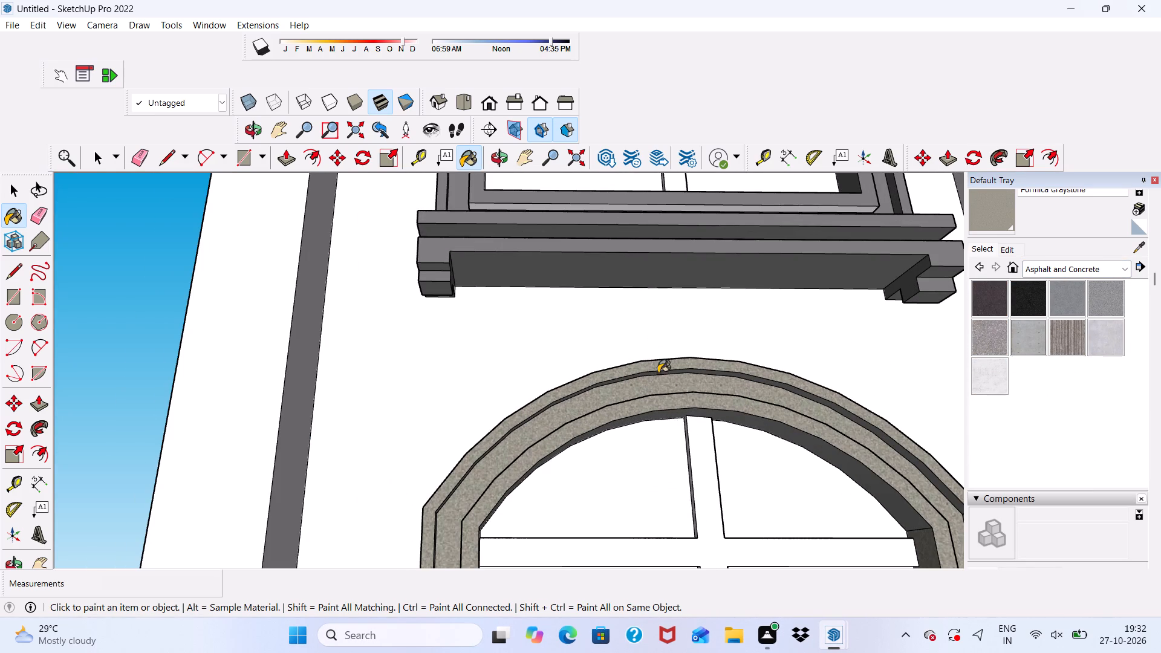
{"action": "scroll", "coordinate": [909, 294], "scroll_direction": "down", "scroll_amount": 1}
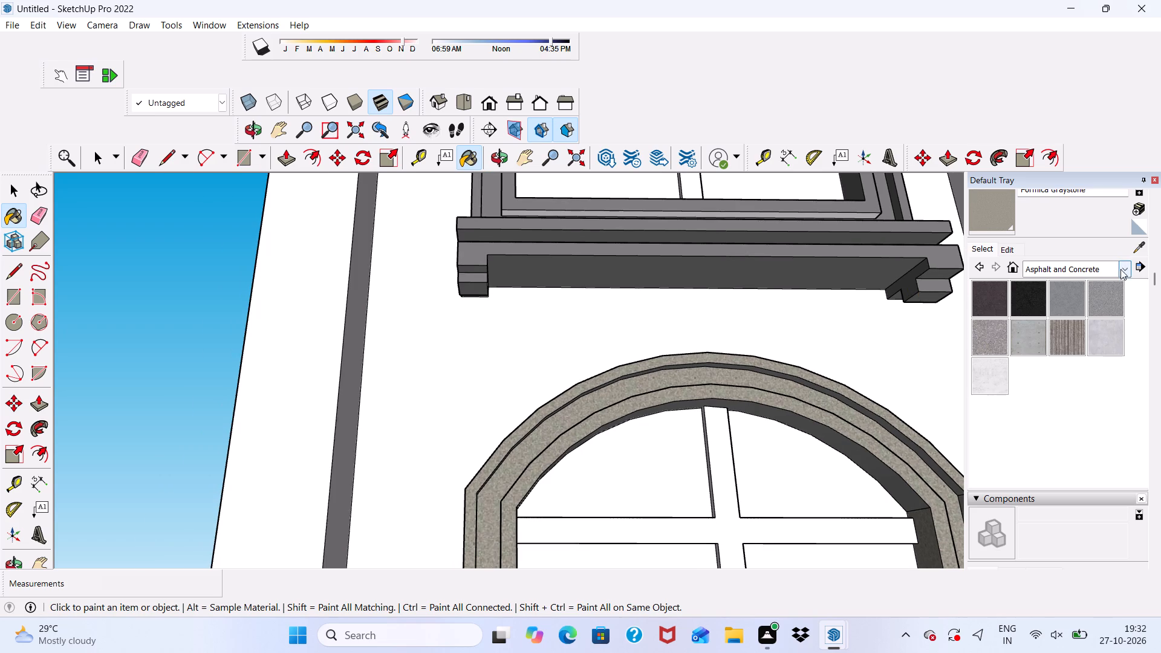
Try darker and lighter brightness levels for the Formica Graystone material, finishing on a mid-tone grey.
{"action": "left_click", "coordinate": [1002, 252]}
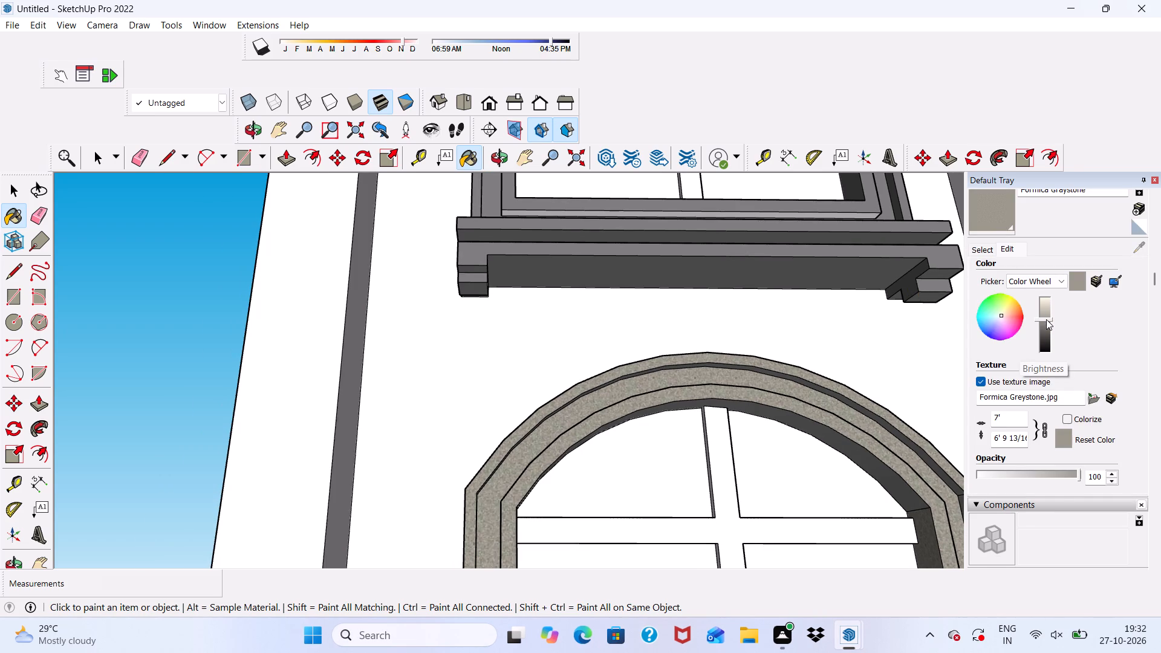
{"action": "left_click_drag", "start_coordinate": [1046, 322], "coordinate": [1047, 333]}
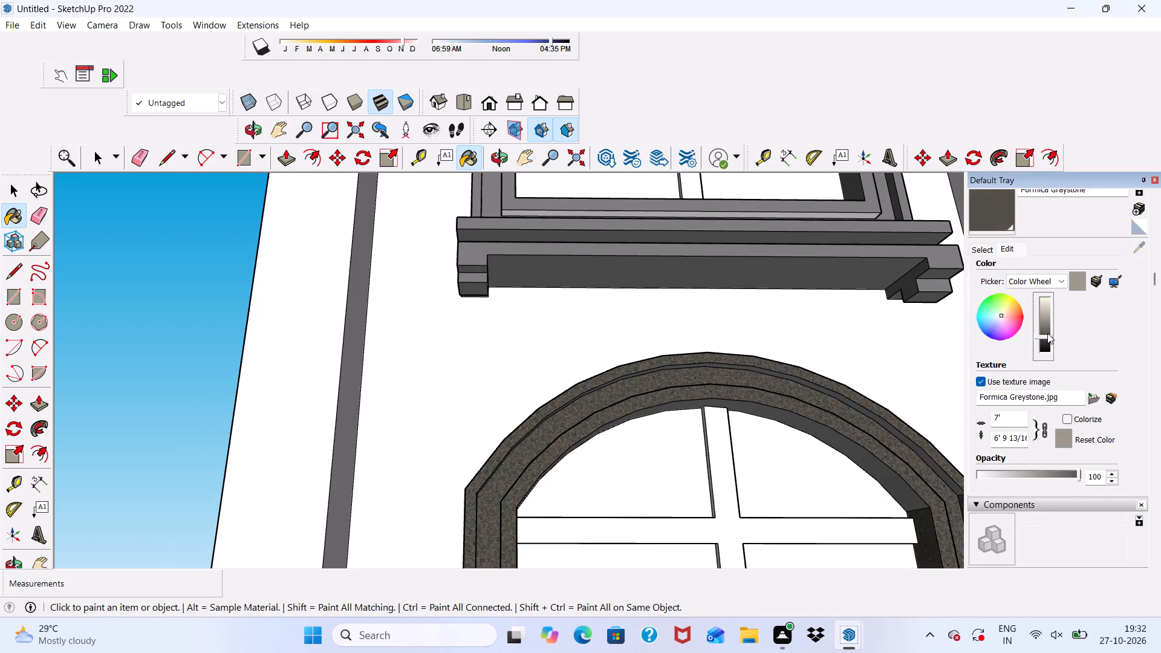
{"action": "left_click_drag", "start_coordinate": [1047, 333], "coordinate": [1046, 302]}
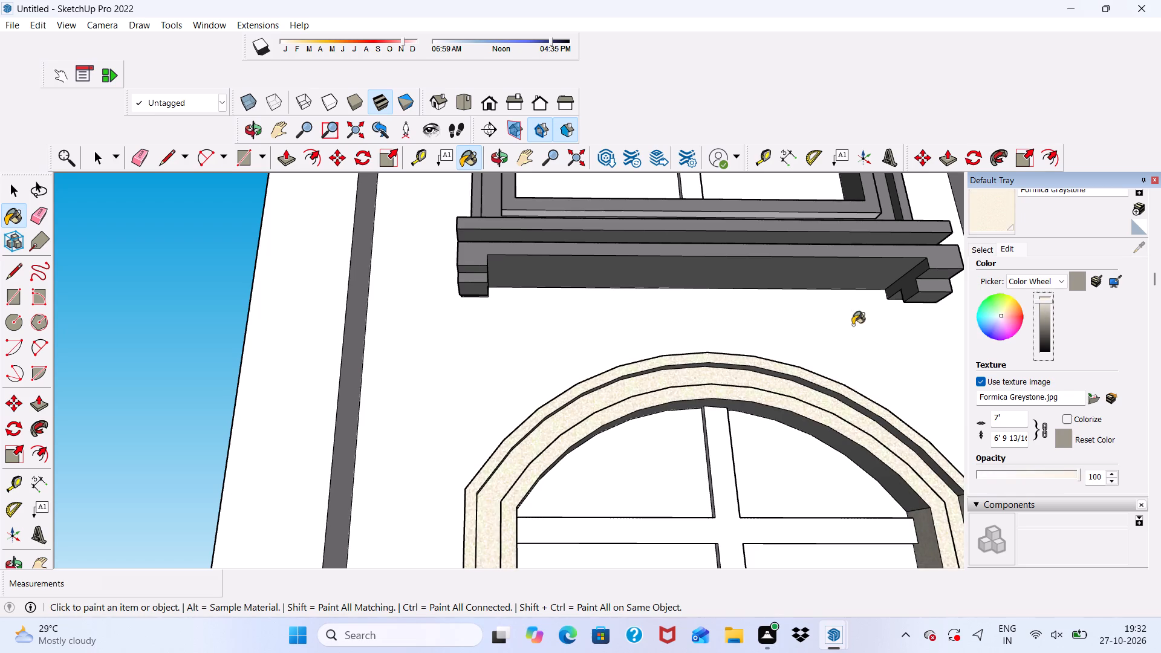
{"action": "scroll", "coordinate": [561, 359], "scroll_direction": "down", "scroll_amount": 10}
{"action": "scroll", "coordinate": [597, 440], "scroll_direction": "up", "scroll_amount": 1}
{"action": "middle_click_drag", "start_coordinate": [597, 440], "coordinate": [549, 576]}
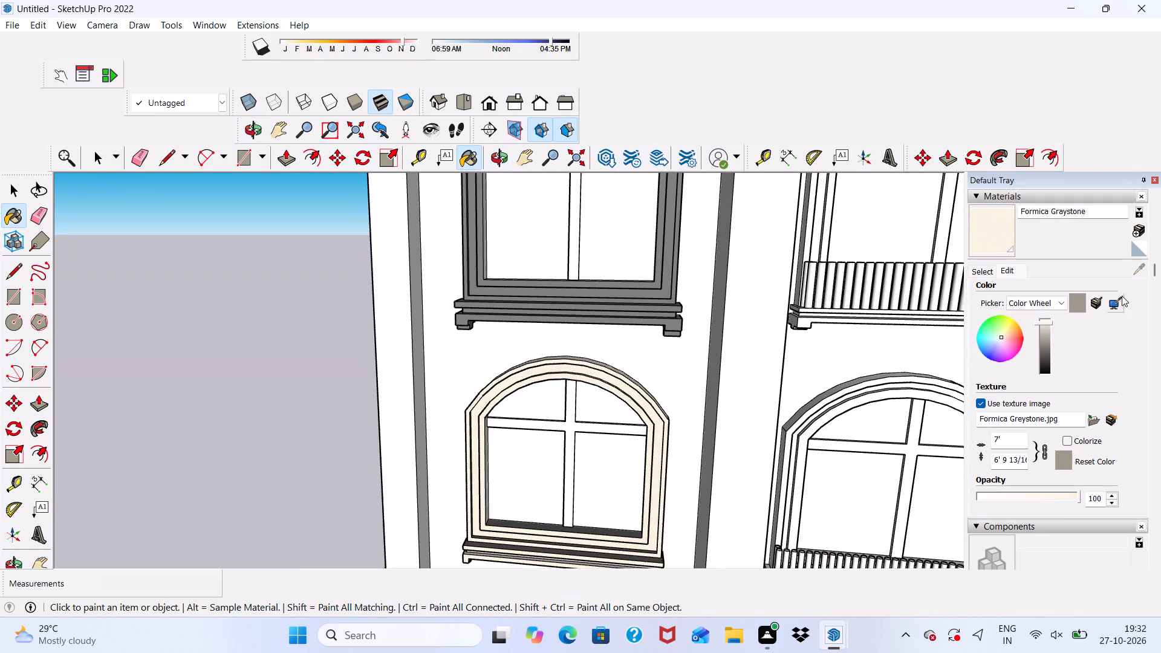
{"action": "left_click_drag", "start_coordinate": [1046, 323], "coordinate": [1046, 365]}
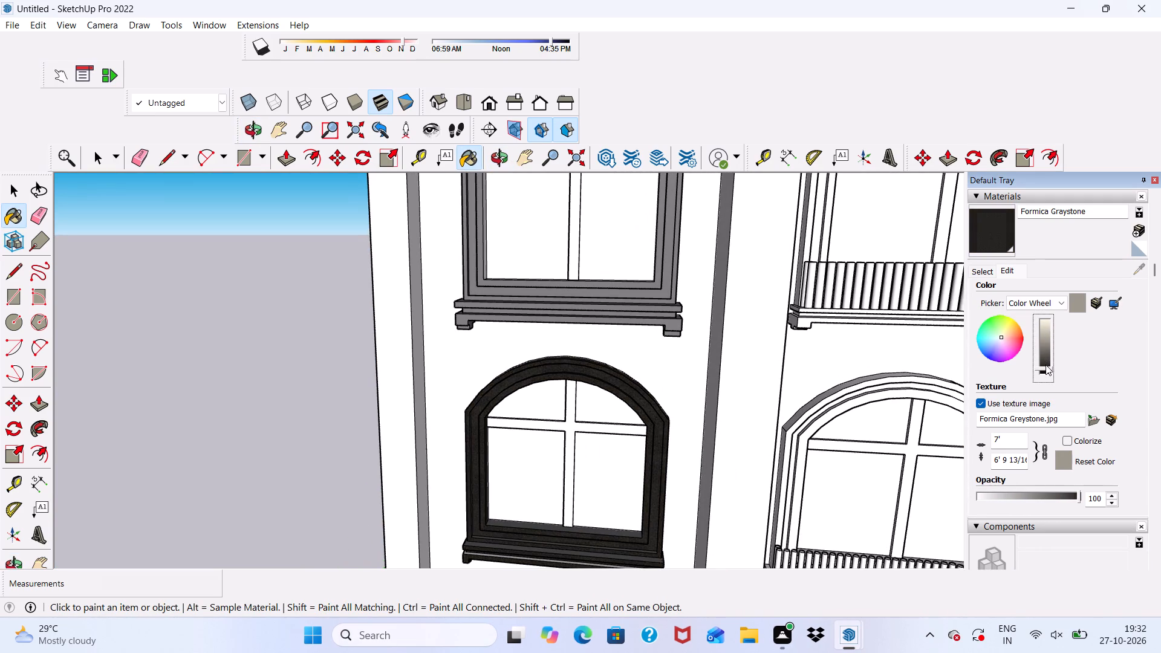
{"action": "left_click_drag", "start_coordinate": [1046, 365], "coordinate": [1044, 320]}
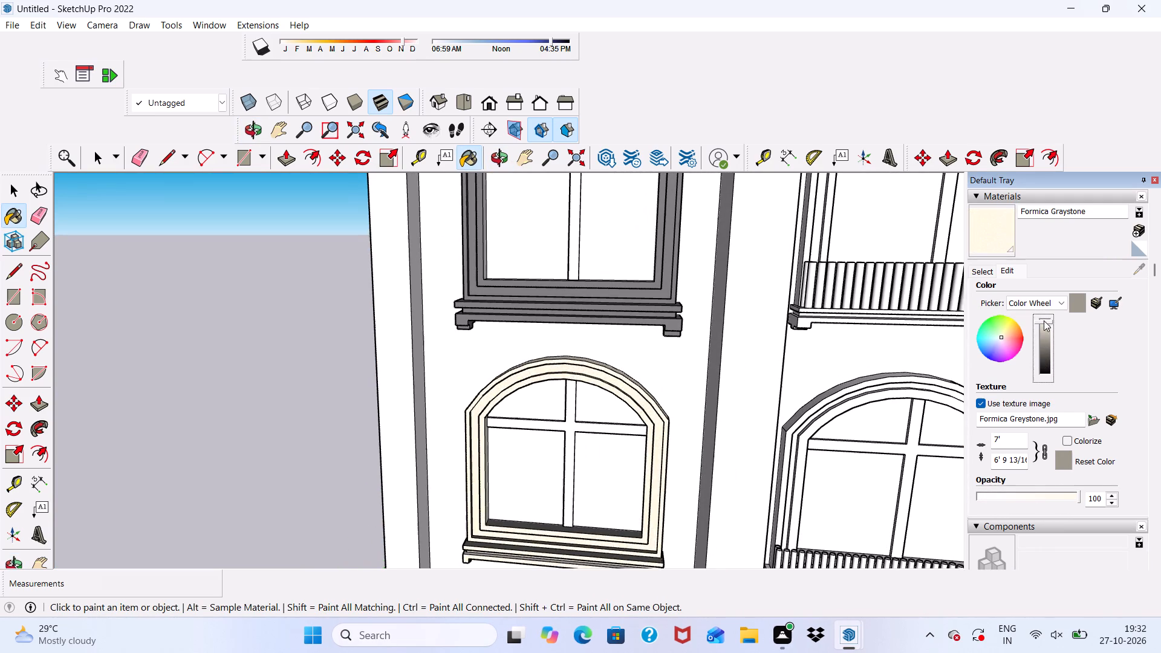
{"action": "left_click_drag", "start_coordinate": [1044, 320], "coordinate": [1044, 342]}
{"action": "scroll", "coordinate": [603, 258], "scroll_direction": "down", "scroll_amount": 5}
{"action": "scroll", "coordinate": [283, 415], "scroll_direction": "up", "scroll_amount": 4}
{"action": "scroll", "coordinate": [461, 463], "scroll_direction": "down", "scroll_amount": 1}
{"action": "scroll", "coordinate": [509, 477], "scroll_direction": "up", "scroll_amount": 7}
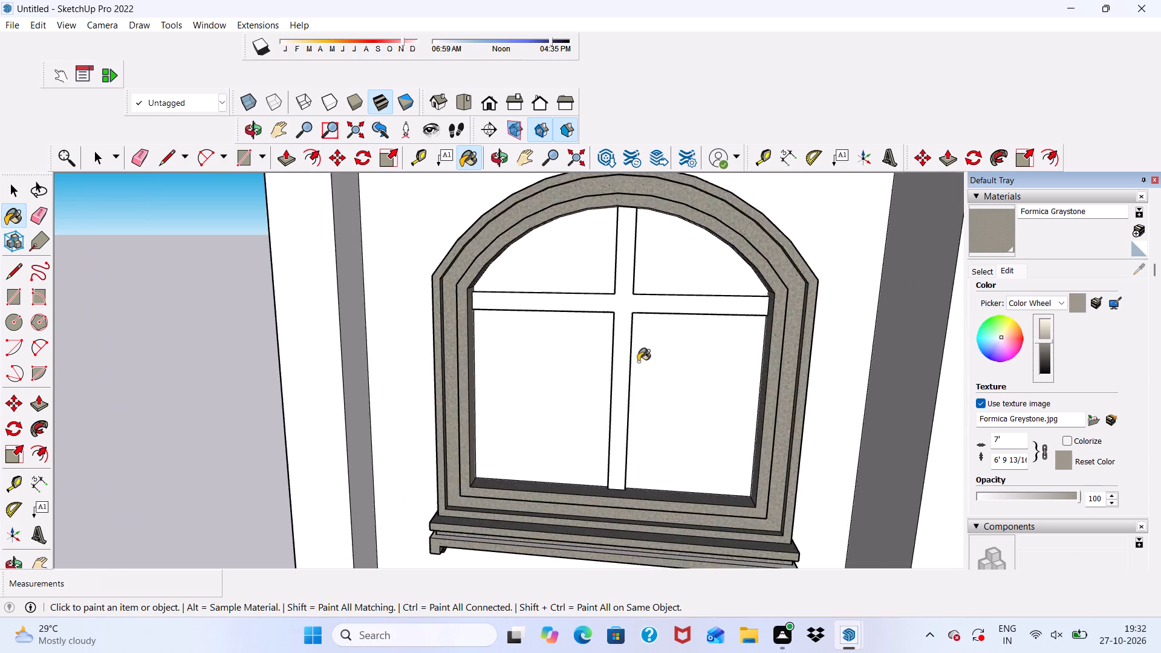
Compare the lowest left window's Graystone frame with the darker grey window above it, up close and across the facade.
{"action": "scroll", "coordinate": [638, 362], "scroll_direction": "up", "scroll_amount": 10}
{"action": "scroll", "coordinate": [568, 327], "scroll_direction": "up", "scroll_amount": 1}
{"action": "middle_click_drag", "start_coordinate": [568, 327], "coordinate": [489, 310]}
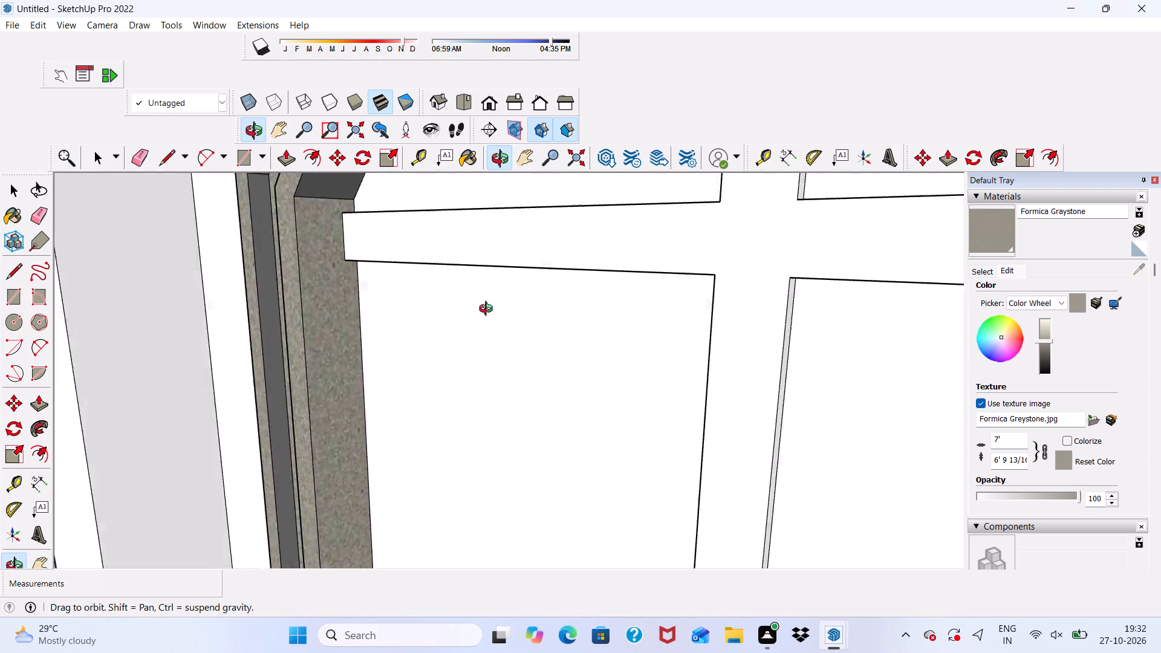
{"action": "middle_click_drag", "start_coordinate": [489, 310], "coordinate": [727, 348]}
{"action": "scroll", "coordinate": [727, 364], "scroll_direction": "down", "scroll_amount": 20}
{"action": "scroll", "coordinate": [727, 364], "scroll_direction": "down", "scroll_amount": 6}
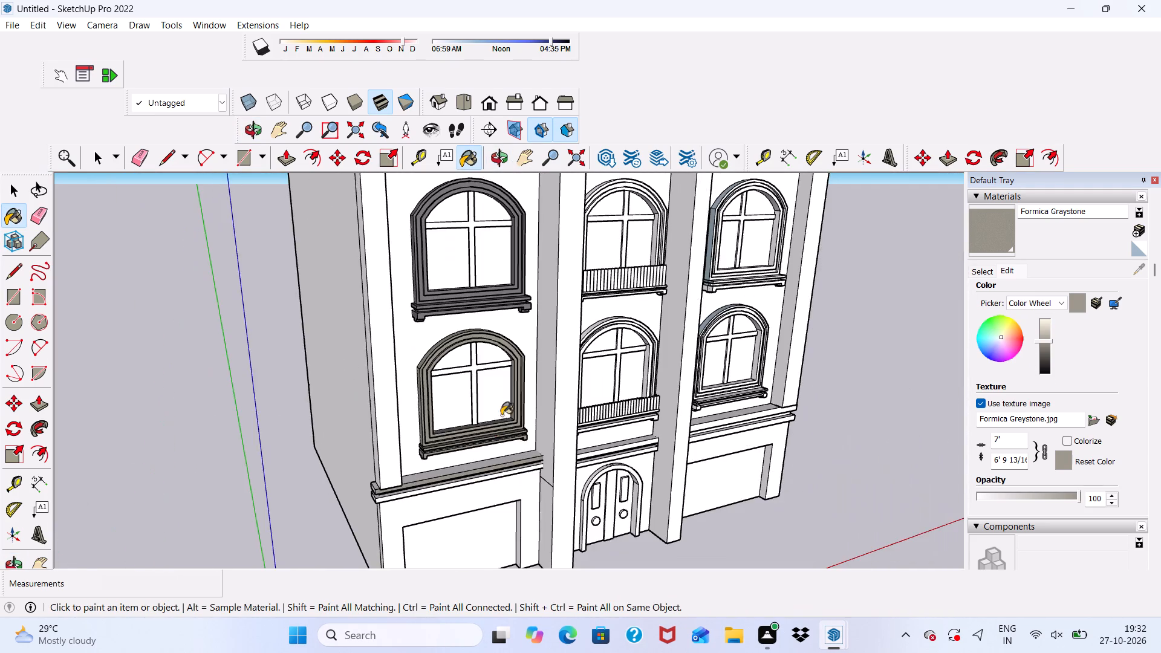
{"action": "scroll", "coordinate": [504, 388], "scroll_direction": "down", "scroll_amount": 3}
{"action": "scroll", "coordinate": [504, 388], "scroll_direction": "up", "scroll_amount": 2}
{"action": "middle_click_drag", "start_coordinate": [504, 388], "coordinate": [314, 397]}
{"action": "scroll", "coordinate": [314, 401], "scroll_direction": "down", "scroll_amount": 2}
{"action": "scroll", "coordinate": [467, 345], "scroll_direction": "up", "scroll_amount": 2}
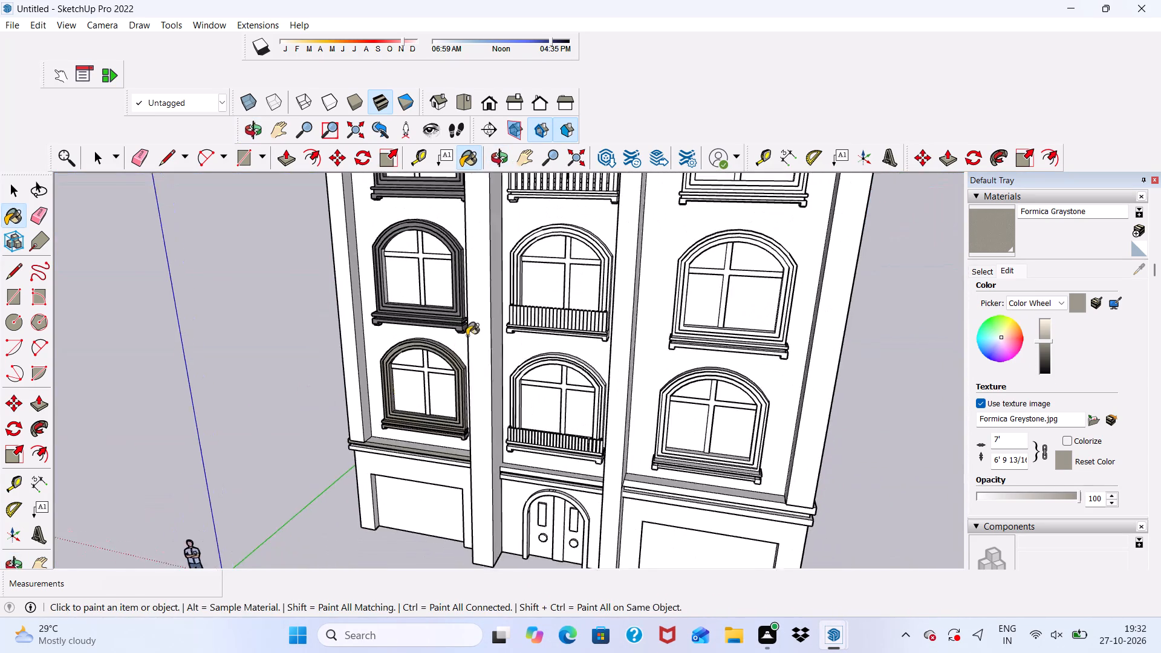
{"action": "scroll", "coordinate": [467, 336], "scroll_direction": "up", "scroll_amount": 6}
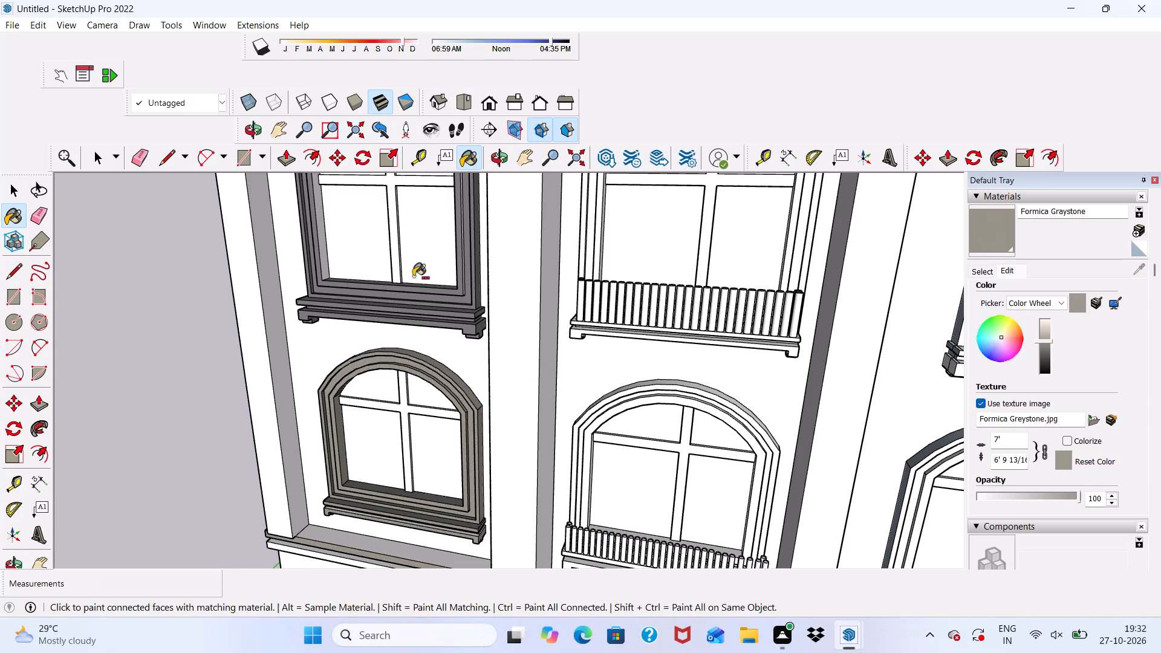
Undo the Formica Graystone brightness changes and the Graystone painting on the lowest left window's frame and sill.
{"action": "key", "text": "ctrl+z"}
{"action": "key", "text": "ctrl+z"}
{"action": "key", "text": "ctrl+z"}
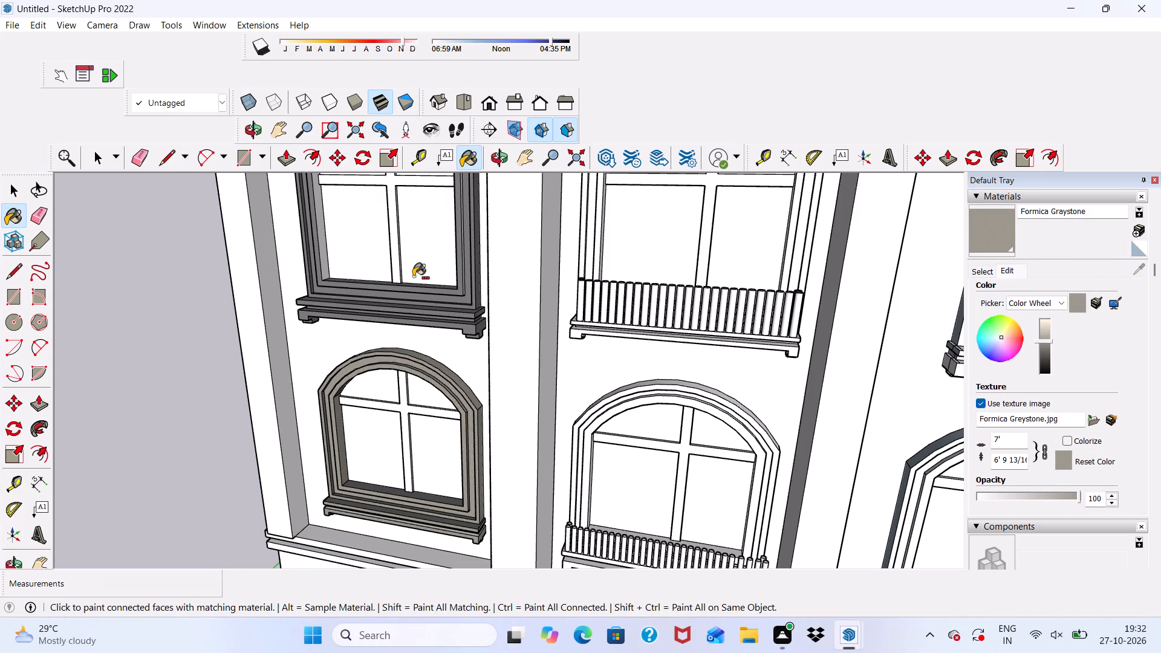
{"action": "key", "text": "ctrl+z"}
{"action": "key", "text": "ctrl+z"}
{"action": "key", "text": "ctrl+z"}
{"action": "key", "text": "ctrl+z"}
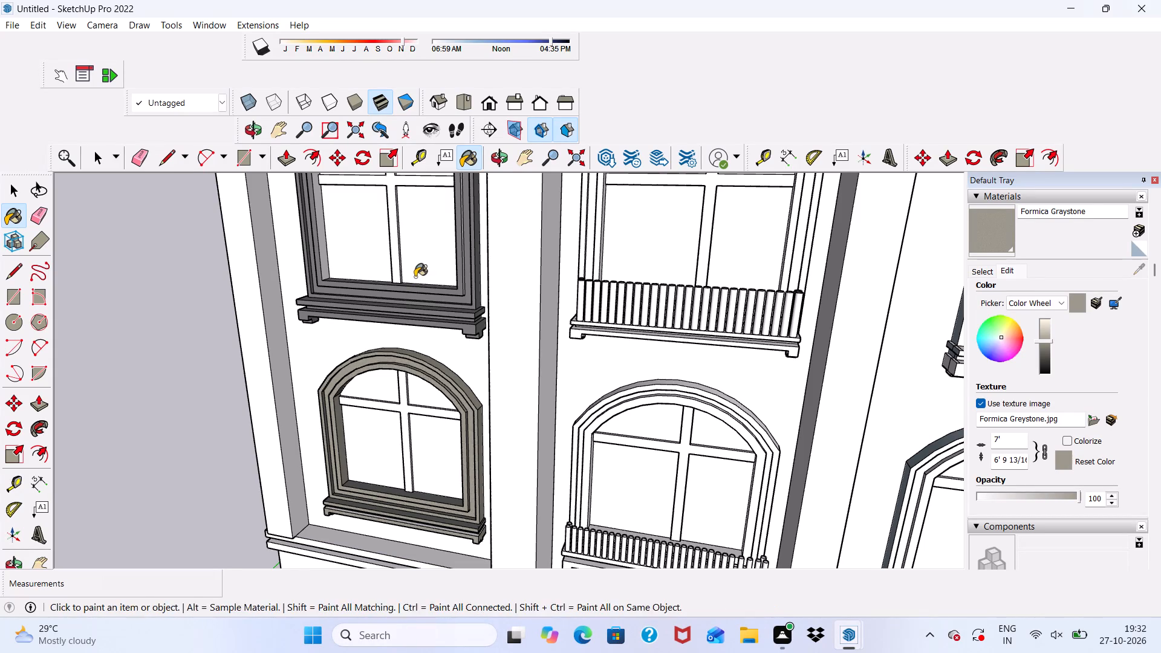
{"action": "key", "text": "ctrl+z"}
{"action": "key", "text": "ctrl+z"}
{"action": "key", "text": "ctrl+z"}
{"action": "key", "text": "ctrl+z"}
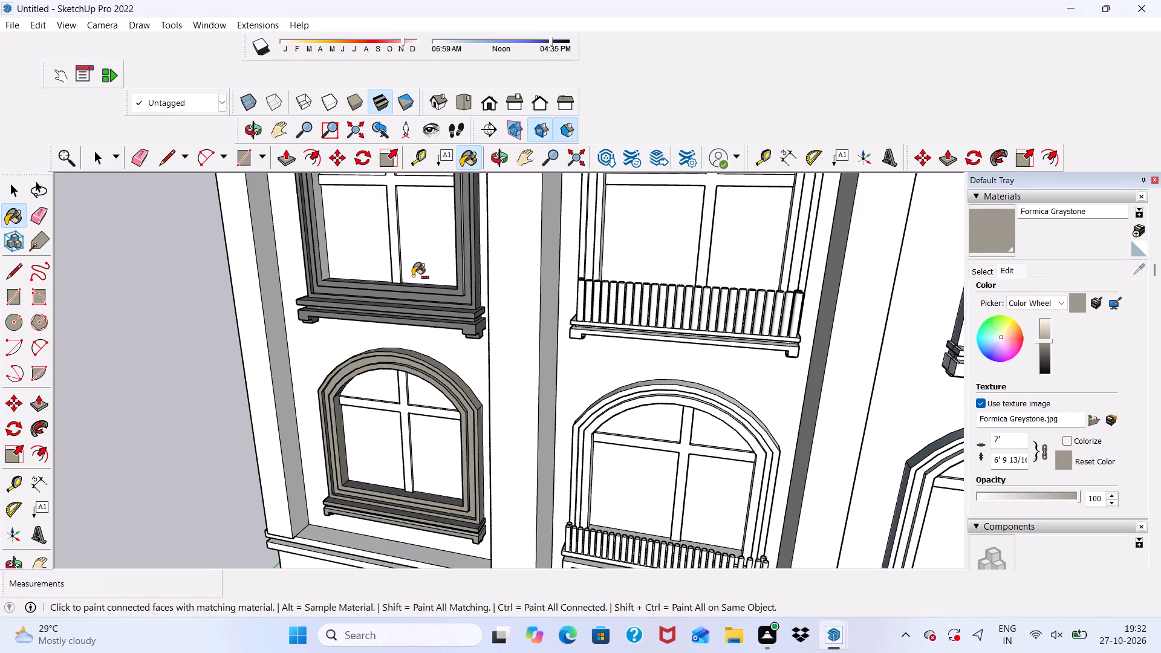
{"action": "key", "text": "space"}
{"action": "key", "text": "ctrl+z"}
{"action": "key", "text": "ctrl+z"}
{"action": "key", "text": "ctrl+z"}
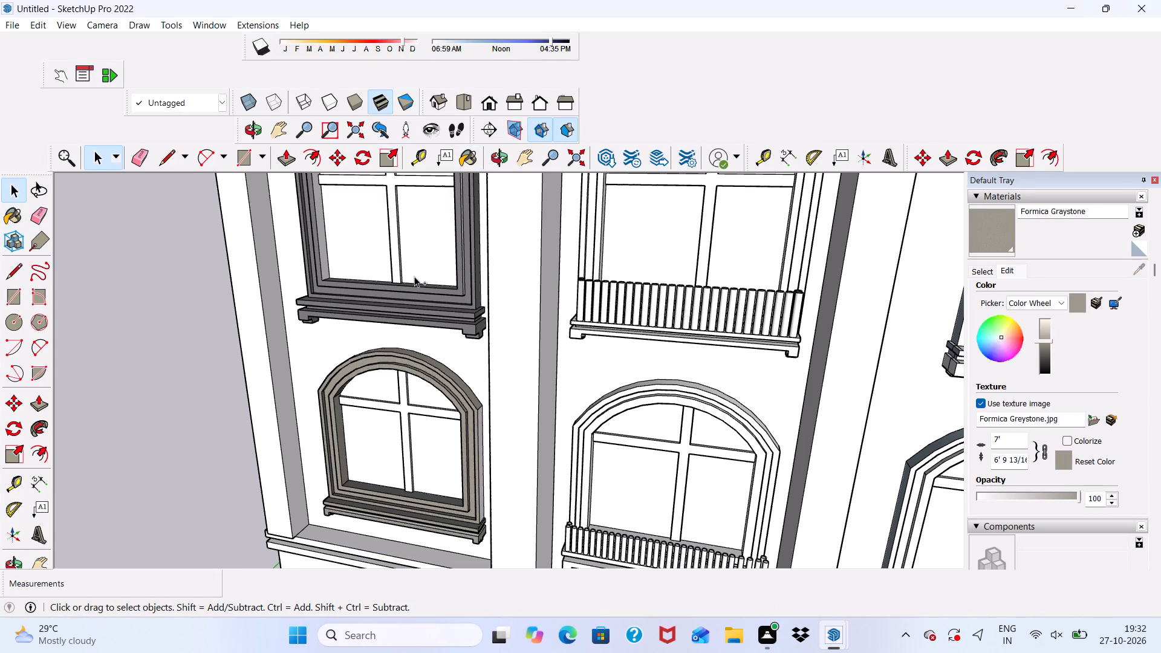
{"action": "key", "text": "ctrl+z"}
{"action": "key", "text": "ctrl+z"}
{"action": "left_click", "coordinate": [414, 276], "text": "ctrl"}
{"action": "key", "text": "ctrl+z"}
{"action": "left_click", "coordinate": [414, 276]}
{"action": "key", "text": "ctrl+z"}
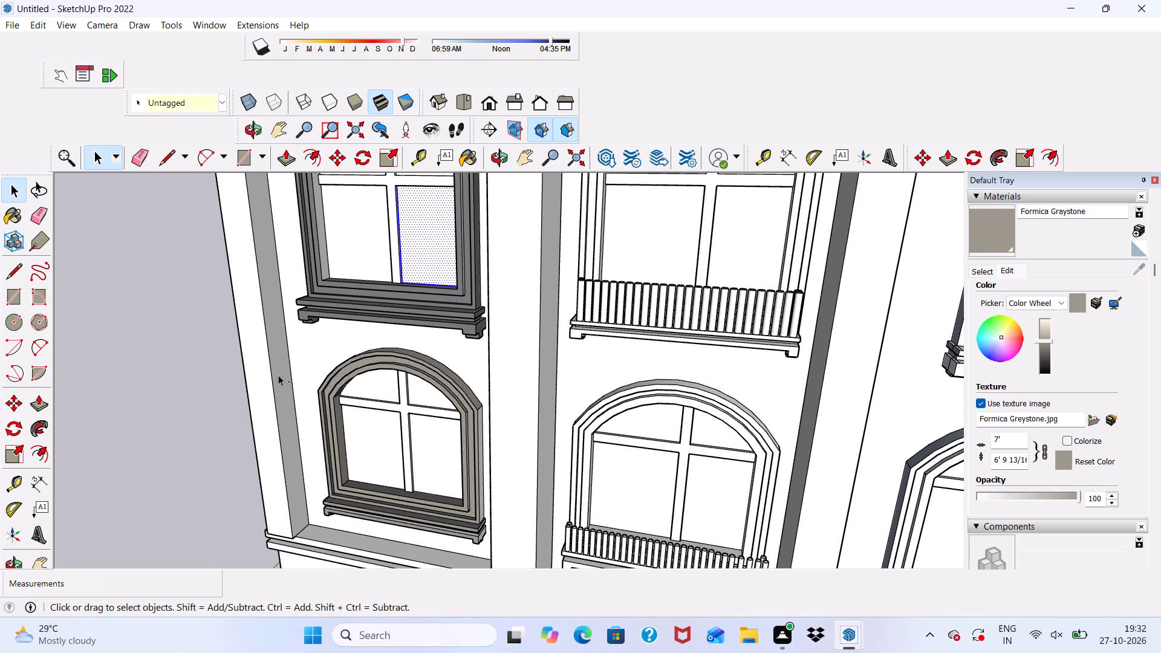
{"action": "key", "text": "ctrl+z"}
{"action": "double_click", "coordinate": [177, 382], "text": "ctrl"}
{"action": "key", "text": "ctrl+z"}
{"action": "key", "text": "ctrl+z"}
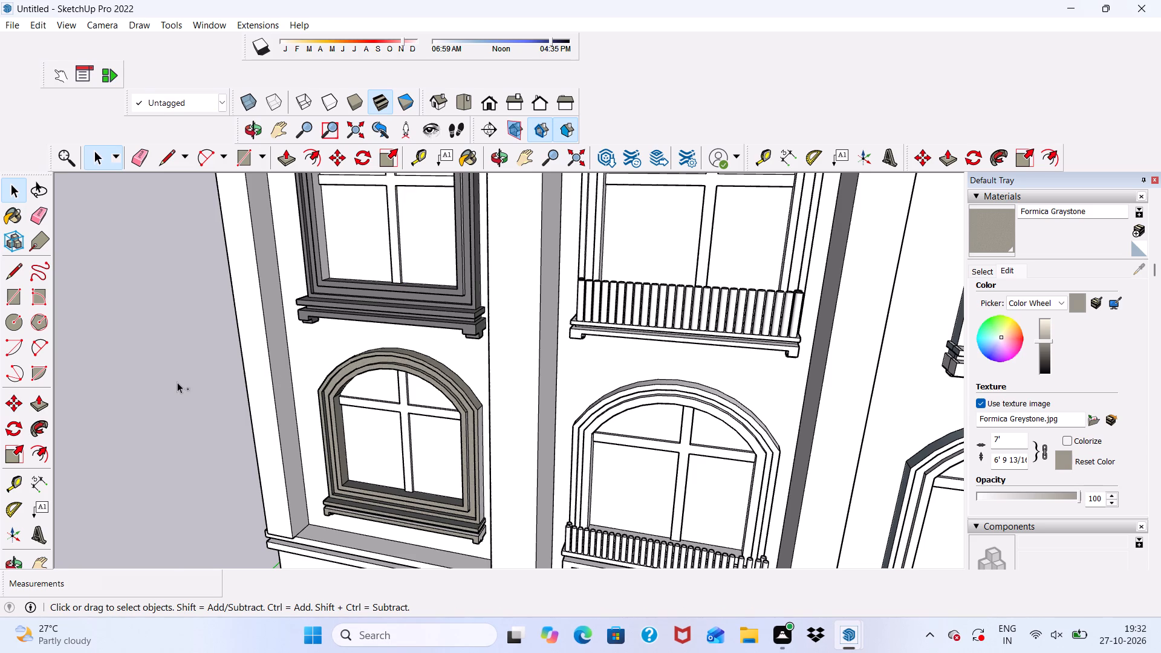
{"action": "key", "text": "ctrl+z"}
{"action": "left_click", "coordinate": [177, 382]}
{"action": "key", "text": "ctrl+z"}
{"action": "key", "text": "ctrl+z"}
{"action": "key", "text": "ctrl+z"}
{"action": "key", "text": "ctrl+z"}
{"action": "left_click", "coordinate": [177, 382], "text": "ctrl"}
{"action": "key", "text": "ctrl+z"}
{"action": "key", "text": "ctrl+z"}
{"action": "key", "text": "ctrl+z"}
{"action": "key", "text": "ctrl+z"}
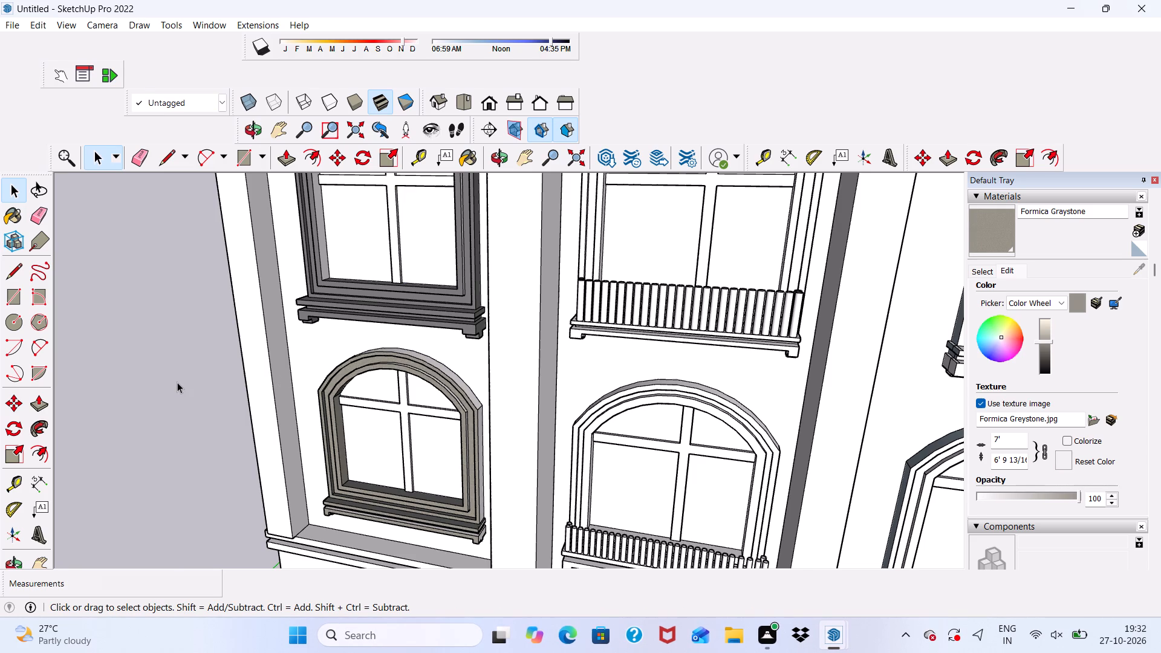
{"action": "left_click", "coordinate": [177, 382], "text": "ctrl"}
{"action": "key", "text": "ctrl+z"}
{"action": "left_click", "coordinate": [177, 382], "text": "ctrl"}
{"action": "key", "text": "ctrl+z"}
{"action": "key", "text": "ctrl+z"}
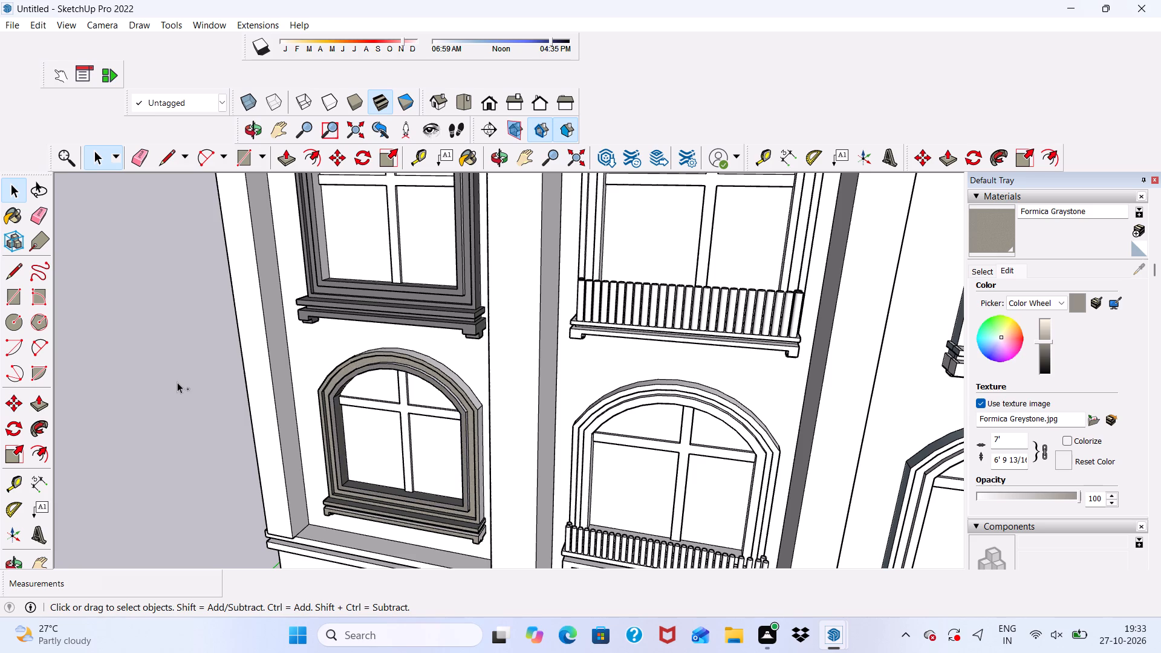
{"action": "key", "text": "ctrl+z"}
{"action": "key", "text": "ctrl+z"}
{"action": "key", "text": "ctrl+z"}
{"action": "key", "text": "ctrl+z"}
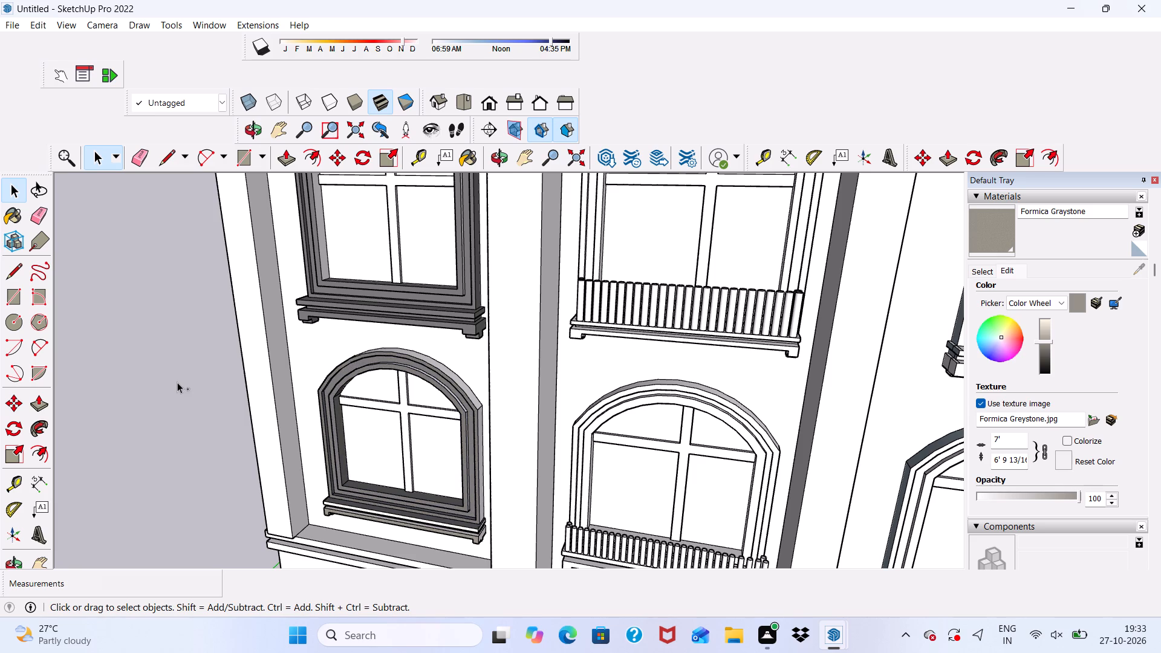
Undo the earlier plain grey painting on the lowest left window until its frame and sill are unpainted.
{"action": "key", "text": "ctrl+z"}
{"action": "key", "text": "ctrl+z"}
{"action": "key", "text": "ctrl+z"}
{"action": "key", "text": "ctrl+z"}
{"action": "key", "text": "ctrl+z"}
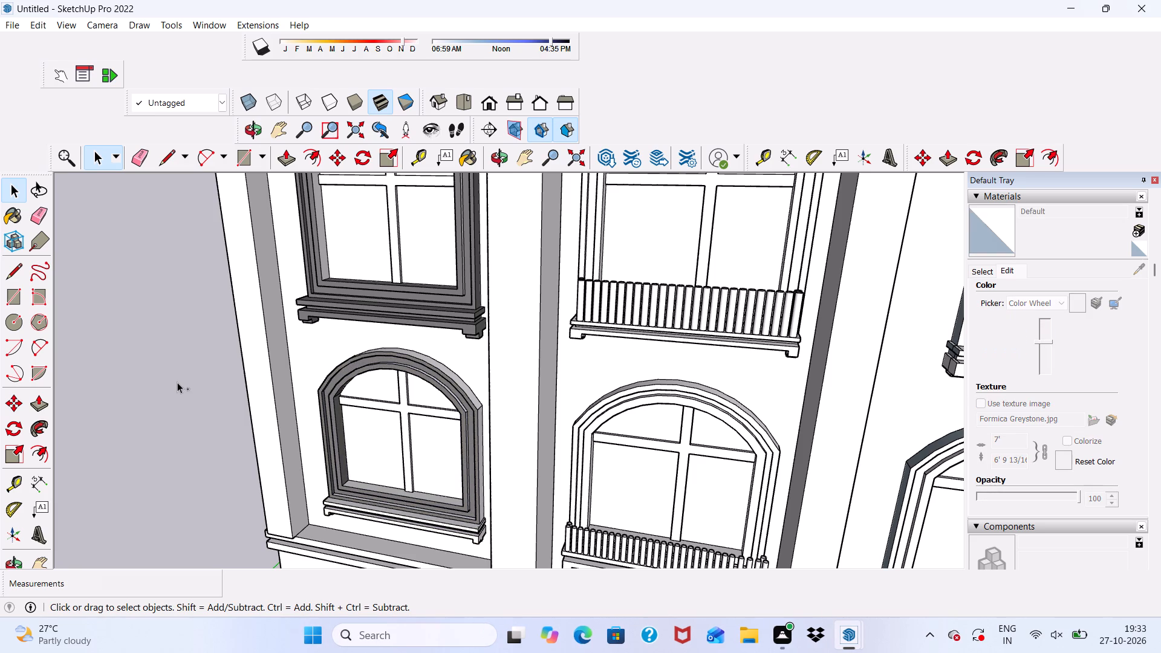
{"action": "key", "text": "ctrl+z"}
{"action": "key", "text": "ctrl+z"}
{"action": "key", "text": "ctrl+z"}
{"action": "key", "text": "ctrl+z"}
{"action": "key", "text": "ctrl+z"}
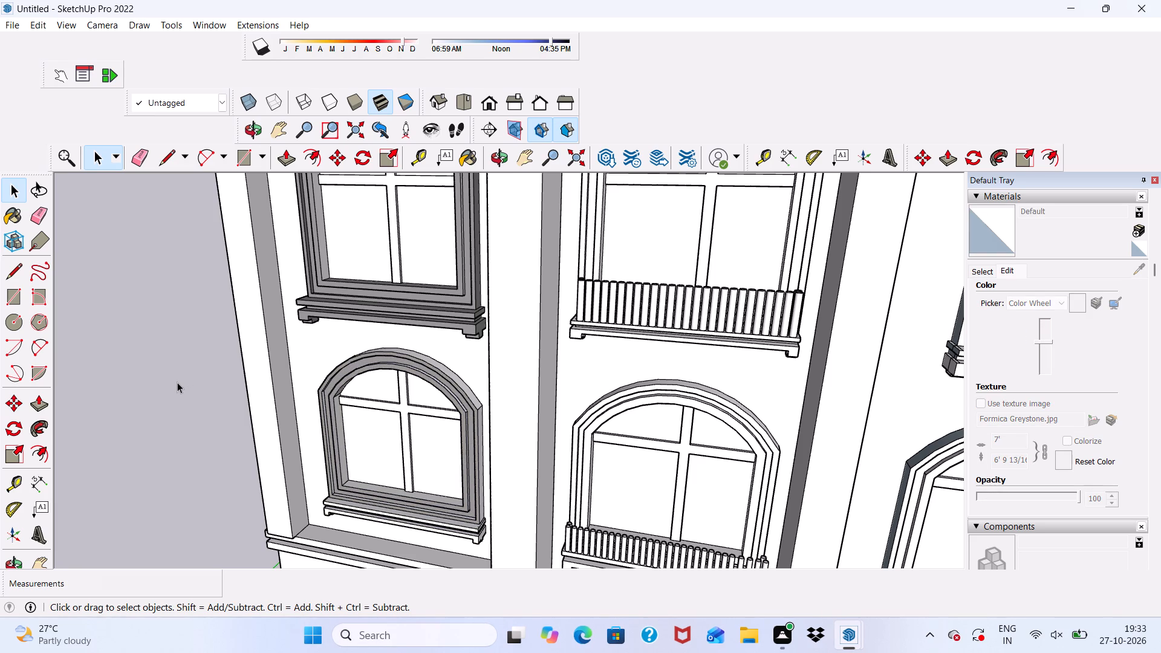
{"action": "key", "text": "ctrl+z"}
{"action": "key", "text": "ctrl+z"}
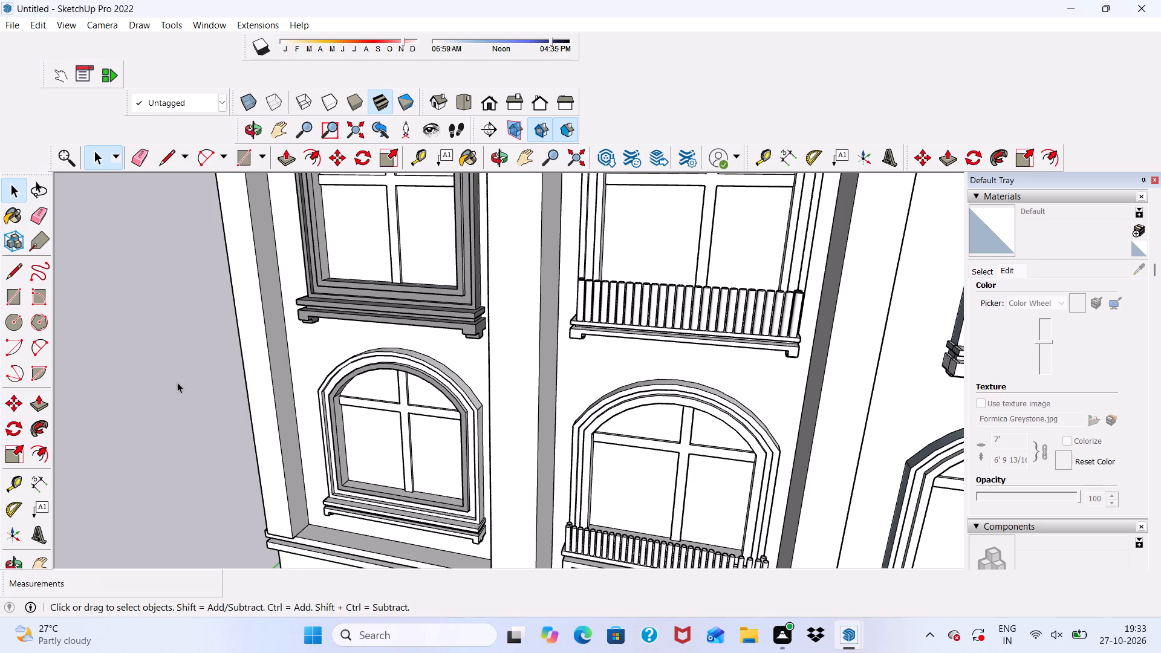
{"action": "key", "text": "ctrl+z"}
{"action": "key", "text": "ctrl+z"}
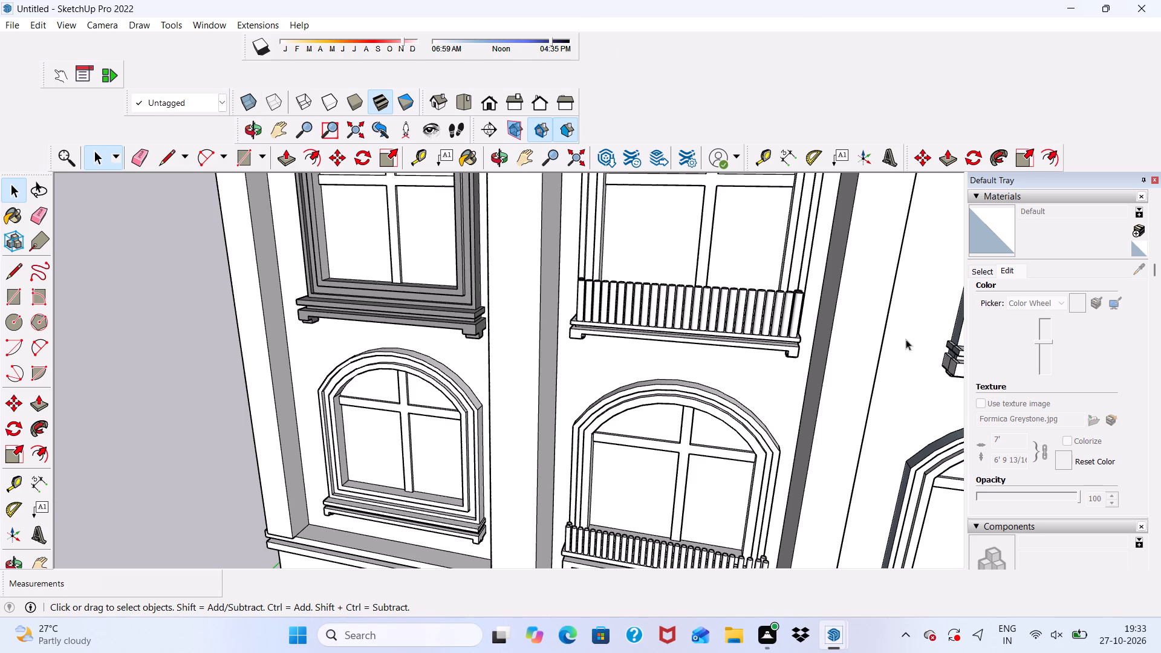
Pick the 0135_DarkGray colour from the Colors-Named material library for painting.
{"action": "left_click", "coordinate": [984, 267]}
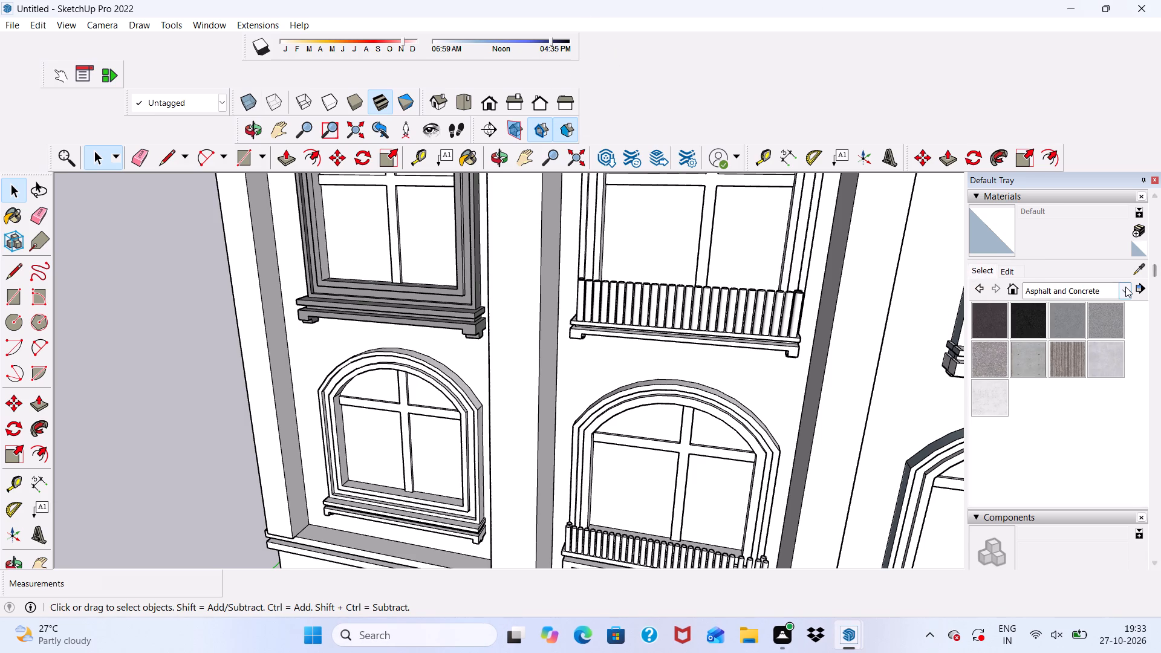
{"action": "left_click", "coordinate": [1125, 287]}
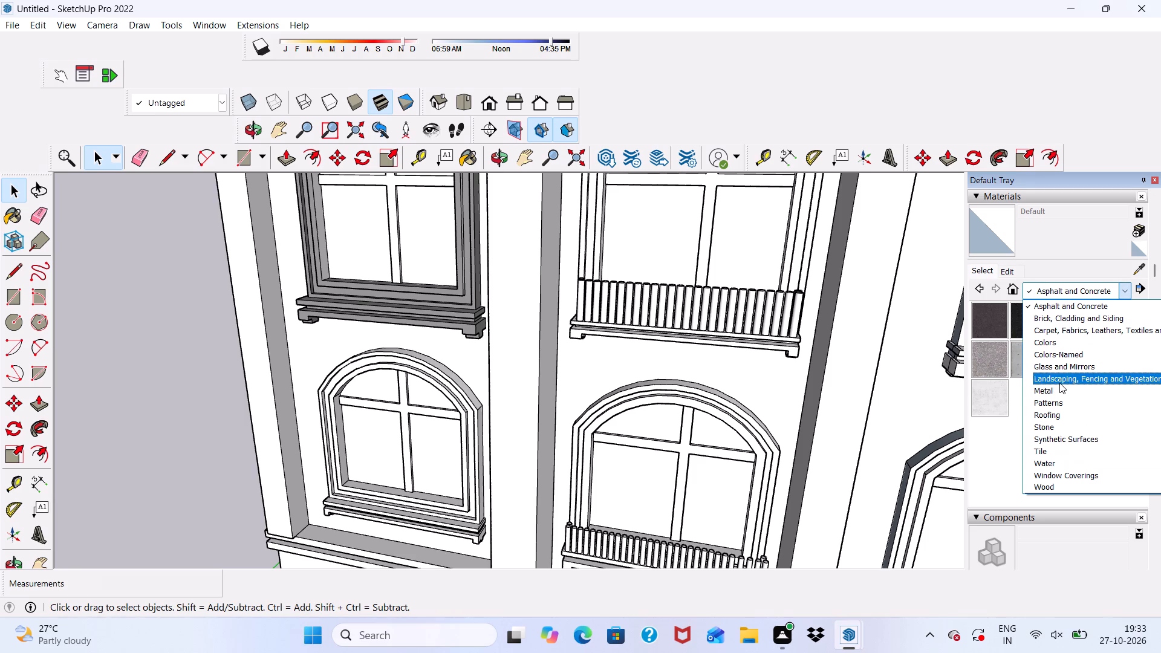
{"action": "left_click", "coordinate": [1060, 353]}
{"action": "scroll", "coordinate": [1052, 353], "scroll_direction": "down", "scroll_amount": 3}
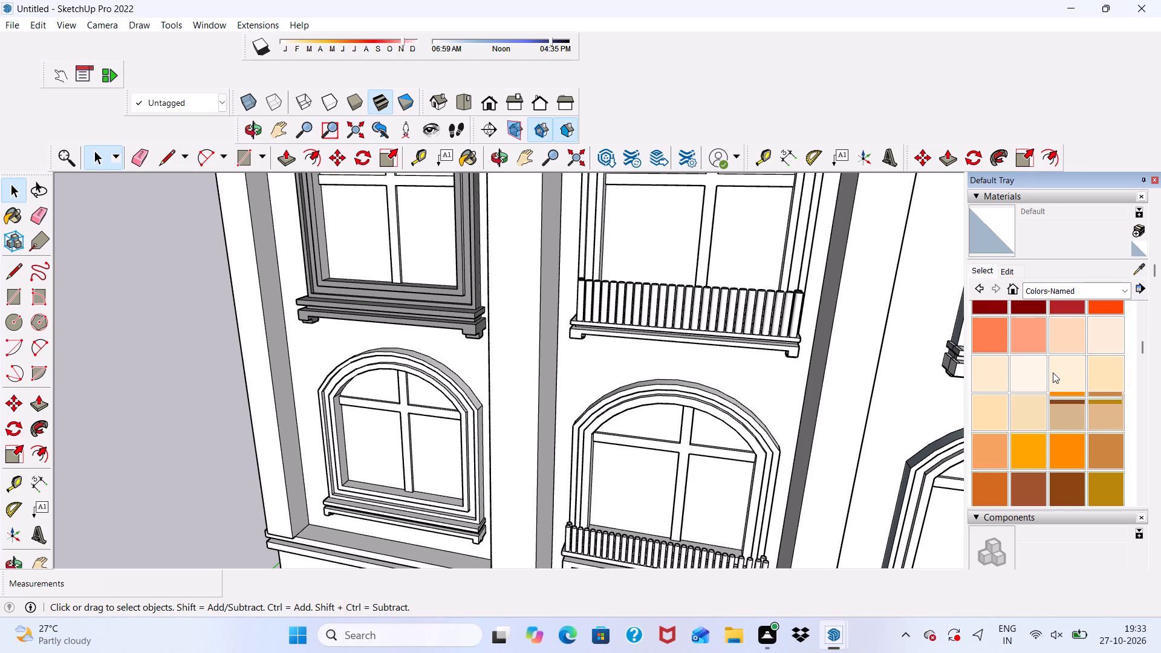
{"action": "scroll", "coordinate": [1053, 372], "scroll_direction": "down", "scroll_amount": 15}
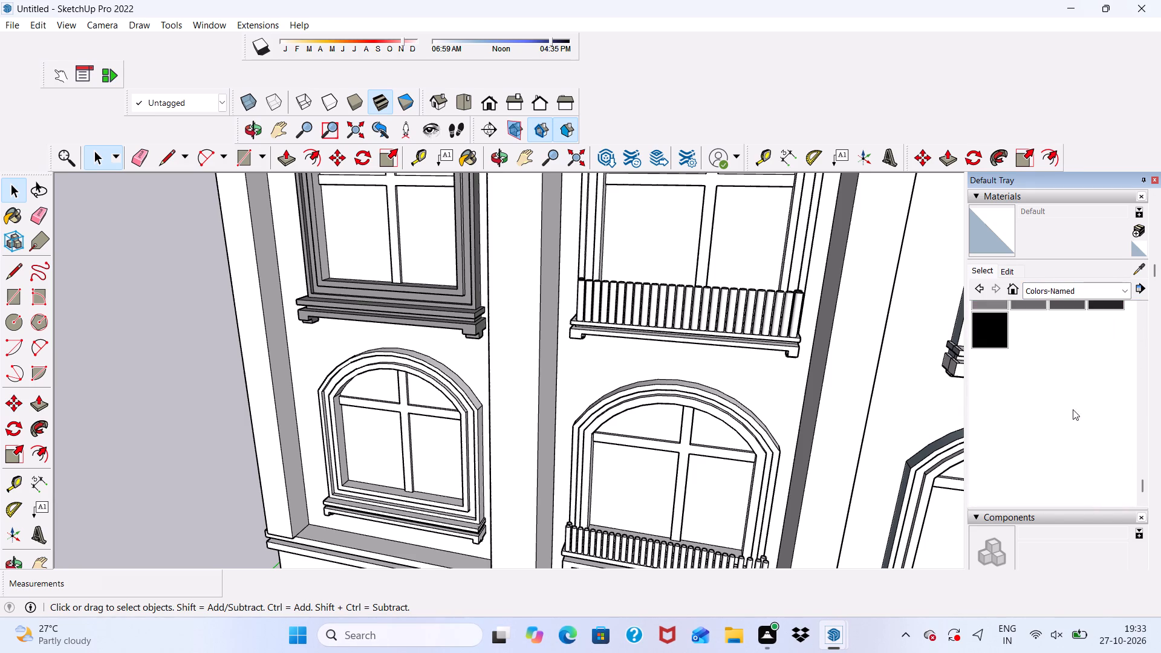
{"action": "scroll", "coordinate": [1069, 378], "scroll_direction": "up", "scroll_amount": 2}
{"action": "left_click", "coordinate": [1064, 434]}
Paint the inner reveal faces of the left column's second-lowest window with 0135_DarkGray.
{"action": "scroll", "coordinate": [527, 473], "scroll_direction": "up", "scroll_amount": 2}
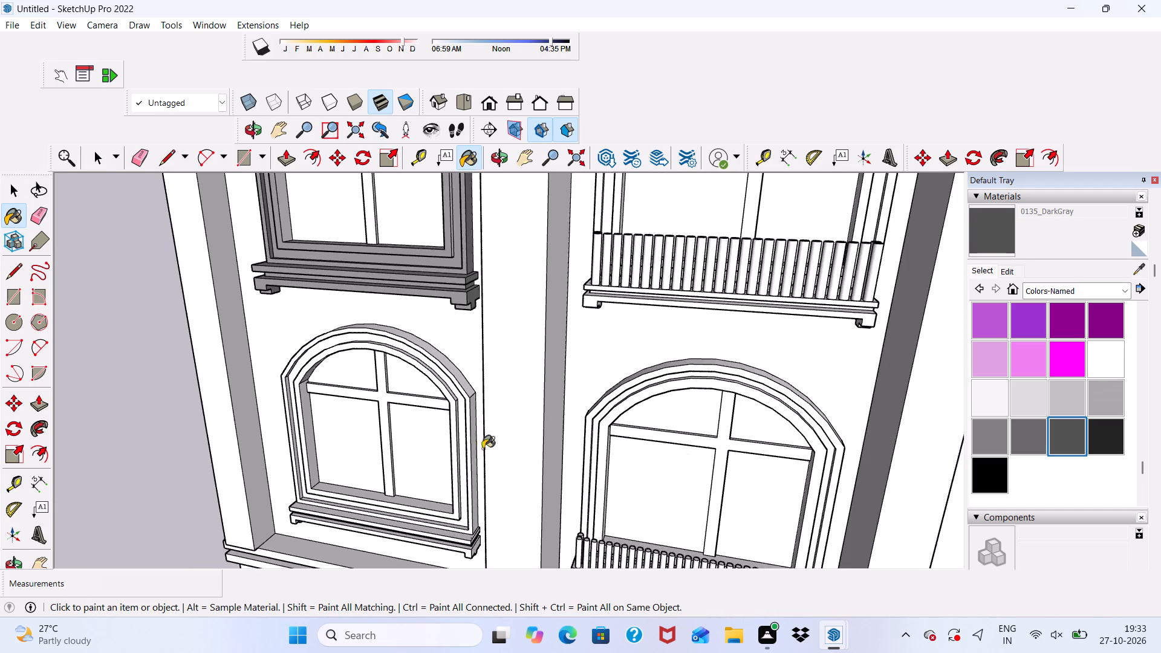
{"action": "scroll", "coordinate": [438, 398], "scroll_direction": "up", "scroll_amount": 6}
{"action": "scroll", "coordinate": [446, 365], "scroll_direction": "down", "scroll_amount": 9}
{"action": "scroll", "coordinate": [337, 279], "scroll_direction": "up", "scroll_amount": 5}
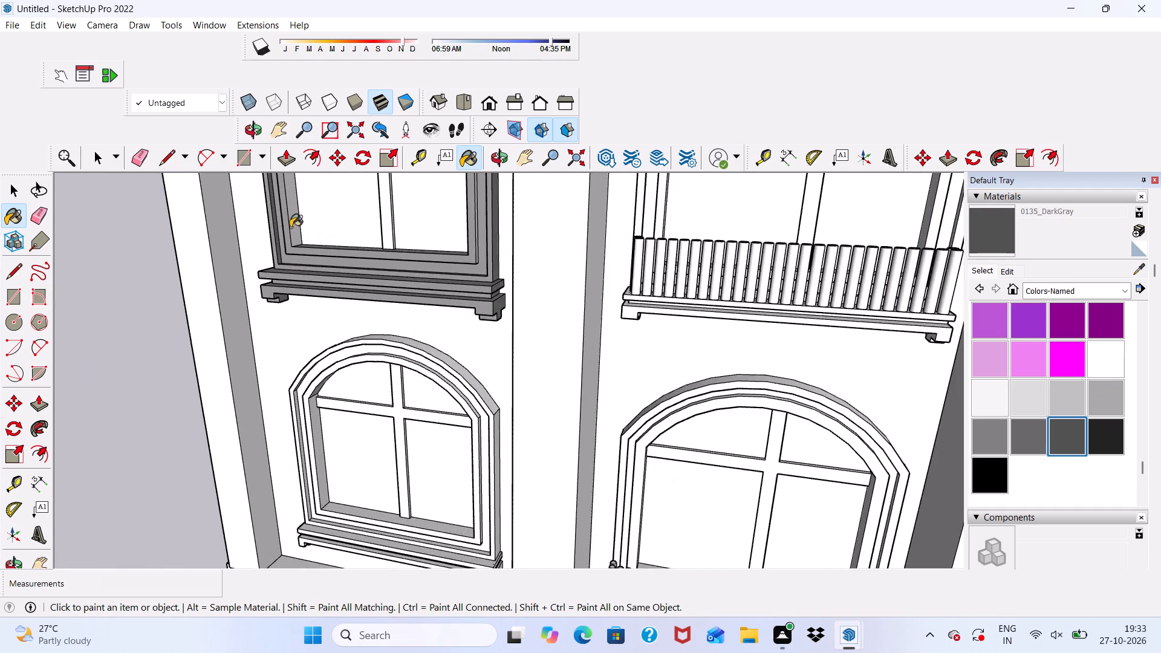
{"action": "scroll", "coordinate": [290, 227], "scroll_direction": "up", "scroll_amount": 3}
{"action": "left_click", "coordinate": [292, 222]}
{"action": "scroll", "coordinate": [313, 303], "scroll_direction": "down", "scroll_amount": 5}
{"action": "middle_click_drag", "start_coordinate": [356, 406], "coordinate": [560, 255]}
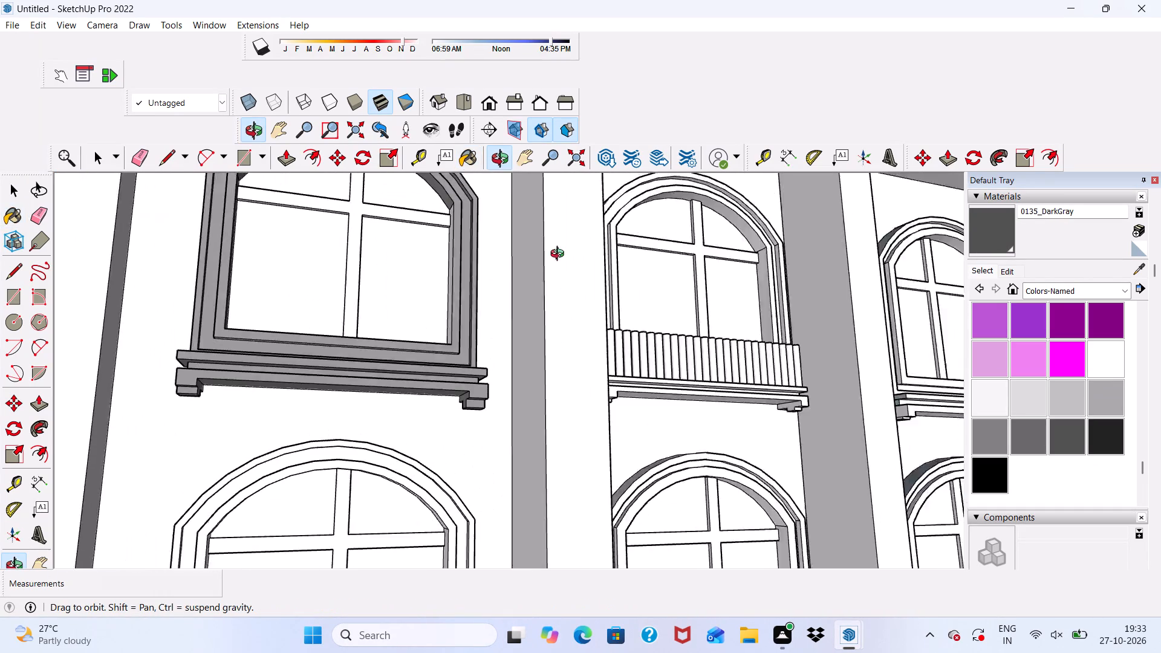
{"action": "middle_click_drag", "start_coordinate": [560, 255], "coordinate": [567, 251]}
{"action": "scroll", "coordinate": [373, 297], "scroll_direction": "up", "scroll_amount": 5}
{"action": "scroll", "coordinate": [433, 263], "scroll_direction": "down", "scroll_amount": 1}
{"action": "scroll", "coordinate": [523, 284], "scroll_direction": "up", "scroll_amount": 4}
{"action": "scroll", "coordinate": [485, 317], "scroll_direction": "down", "scroll_amount": 2}
{"action": "scroll", "coordinate": [453, 337], "scroll_direction": "up", "scroll_amount": 2}
{"action": "left_click", "coordinate": [450, 347]}
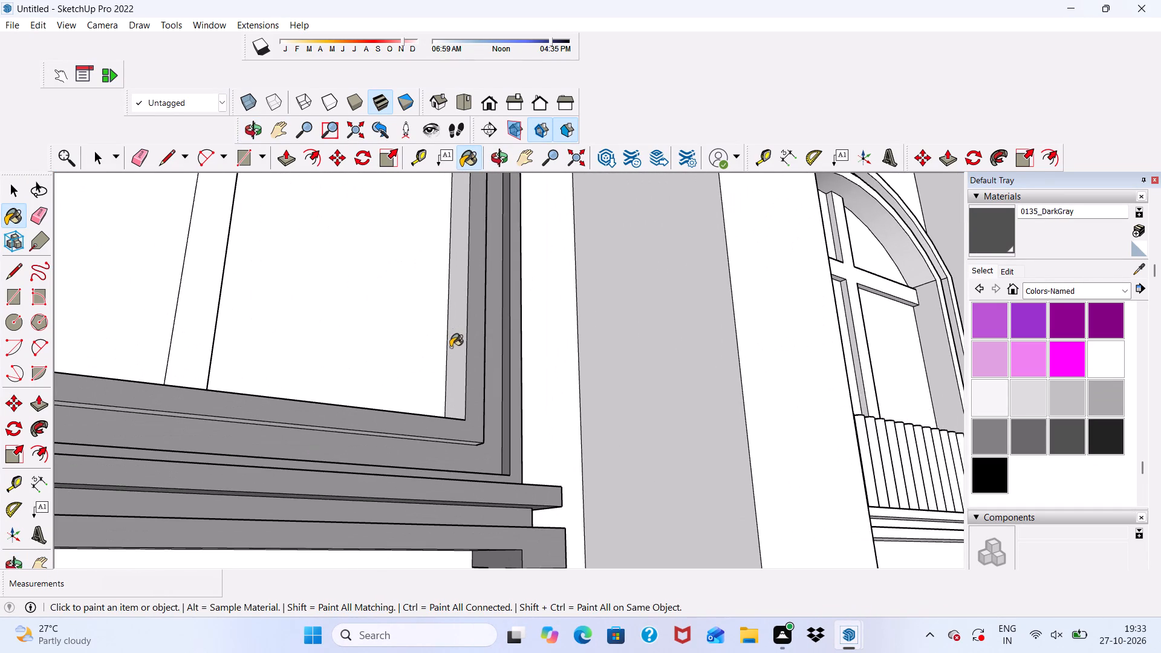
Paint the arched frame bands, the recessed strip and the inner arch reveal of the lowest left window with 0135_DarkGray.
{"action": "scroll", "coordinate": [452, 345], "scroll_direction": "down", "scroll_amount": 17}
{"action": "scroll", "coordinate": [424, 504], "scroll_direction": "up", "scroll_amount": 9}
{"action": "scroll", "coordinate": [386, 316], "scroll_direction": "up", "scroll_amount": 2}
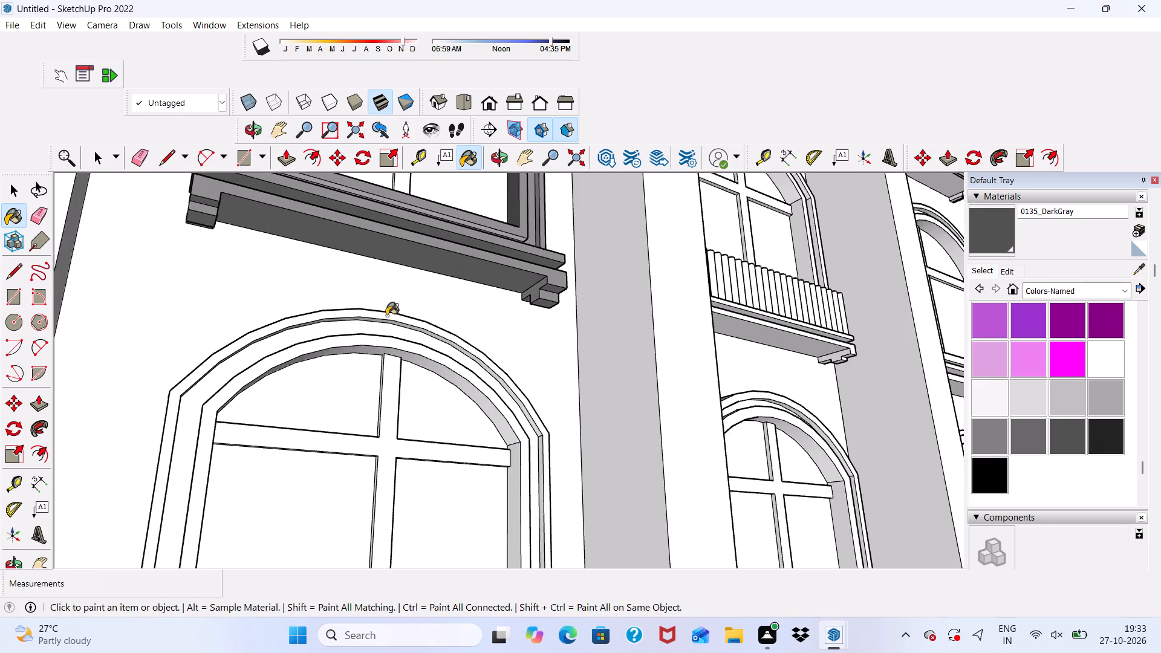
{"action": "scroll", "coordinate": [386, 316], "scroll_direction": "up", "scroll_amount": 1}
{"action": "left_click", "coordinate": [373, 331]}
{"action": "left_click", "coordinate": [364, 349]}
{"action": "left_click", "coordinate": [373, 314]}
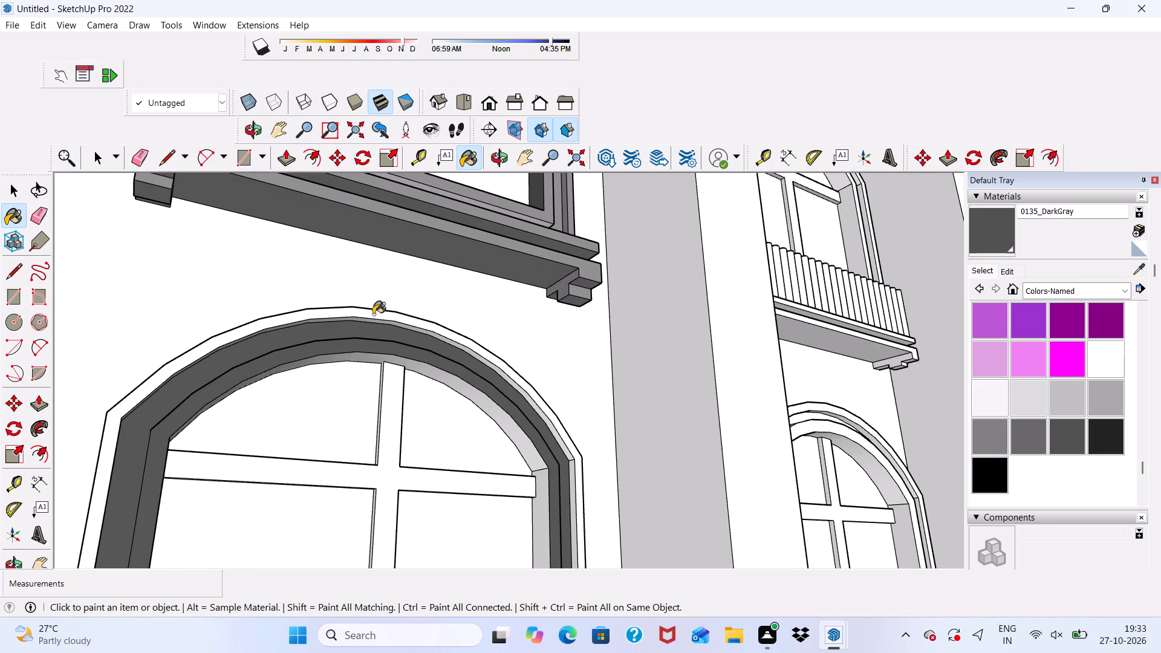
{"action": "scroll", "coordinate": [385, 345], "scroll_direction": "up", "scroll_amount": 11}
{"action": "left_click", "coordinate": [450, 318]}
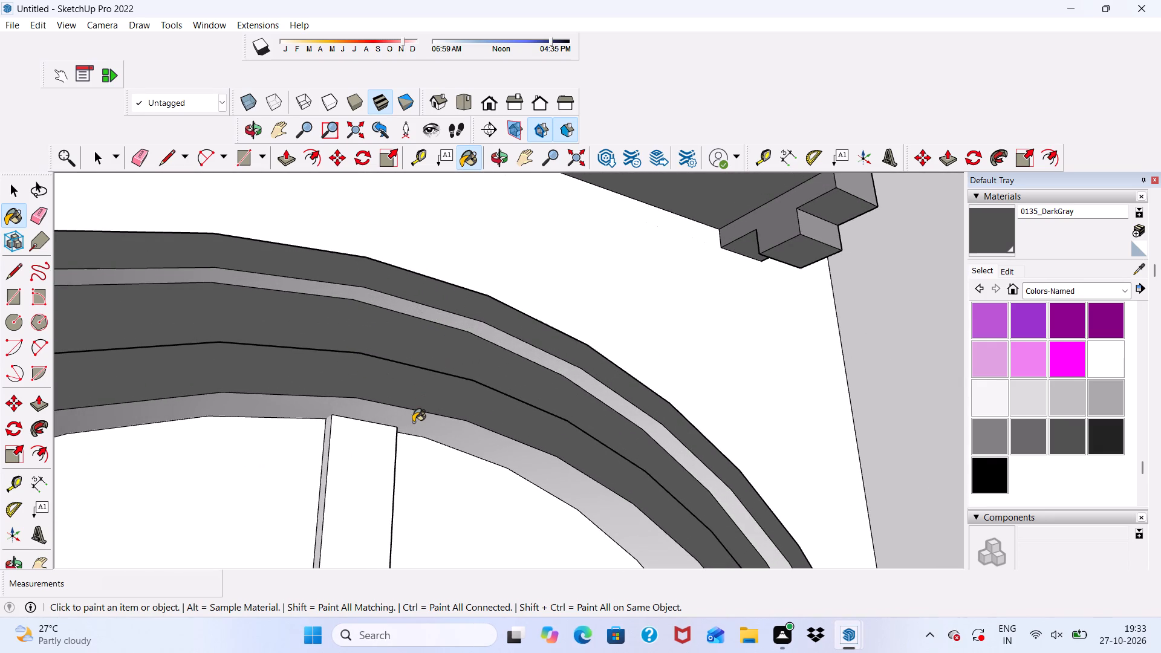
{"action": "left_click", "coordinate": [413, 423]}
{"action": "scroll", "coordinate": [426, 362], "scroll_direction": "down", "scroll_amount": 12}
{"action": "scroll", "coordinate": [554, 363], "scroll_direction": "up", "scroll_amount": 2}
{"action": "scroll", "coordinate": [558, 356], "scroll_direction": "down", "scroll_amount": 4}
{"action": "scroll", "coordinate": [573, 464], "scroll_direction": "up", "scroll_amount": 4}
{"action": "scroll", "coordinate": [573, 464], "scroll_direction": "down", "scroll_amount": 1}
{"action": "scroll", "coordinate": [573, 464], "scroll_direction": "up", "scroll_amount": 4}
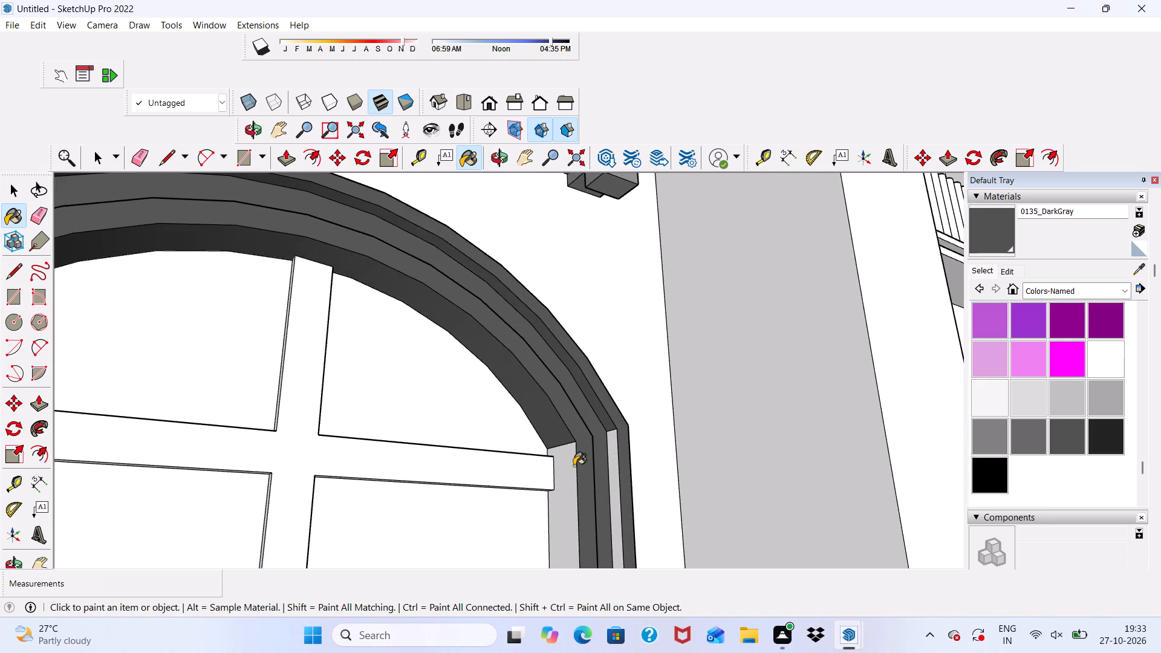
Compare the dark grey of the lowest left window with the other window frames across the whole facade.
{"action": "scroll", "coordinate": [574, 466], "scroll_direction": "down", "scroll_amount": 13}
{"action": "middle_click_drag", "start_coordinate": [577, 473], "coordinate": [414, 596]}
{"action": "scroll", "coordinate": [391, 477], "scroll_direction": "up", "scroll_amount": 1}
{"action": "scroll", "coordinate": [368, 372], "scroll_direction": "down", "scroll_amount": 11}
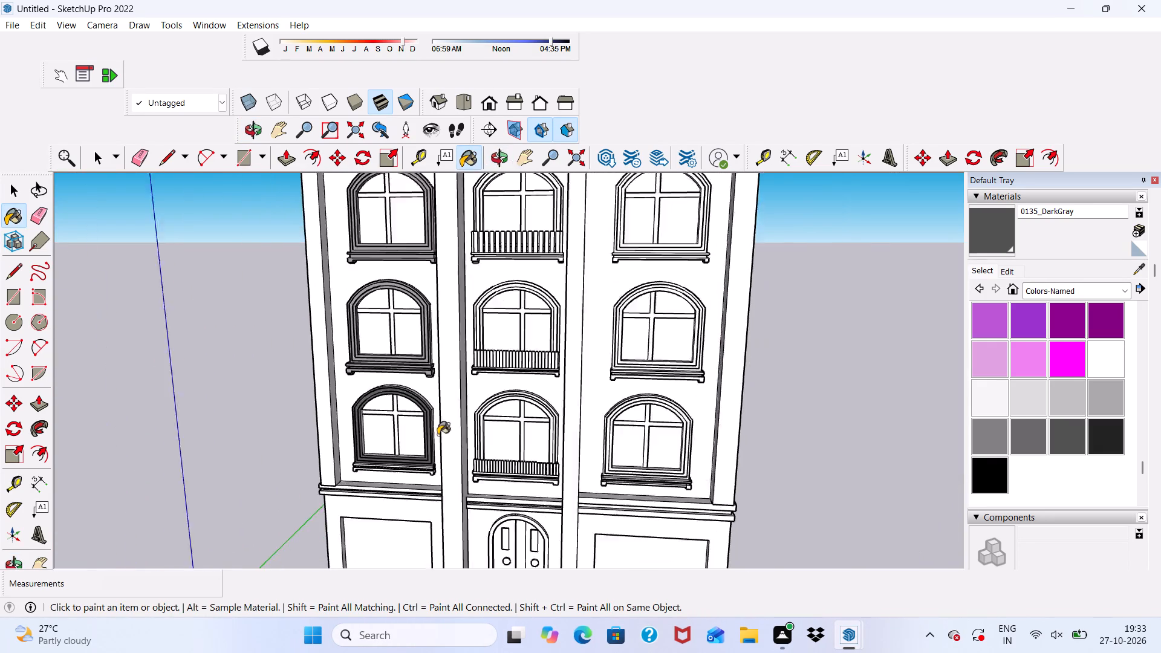
{"action": "scroll", "coordinate": [430, 202], "scroll_direction": "up", "scroll_amount": 14}
{"action": "scroll", "coordinate": [389, 251], "scroll_direction": "down", "scroll_amount": 15}
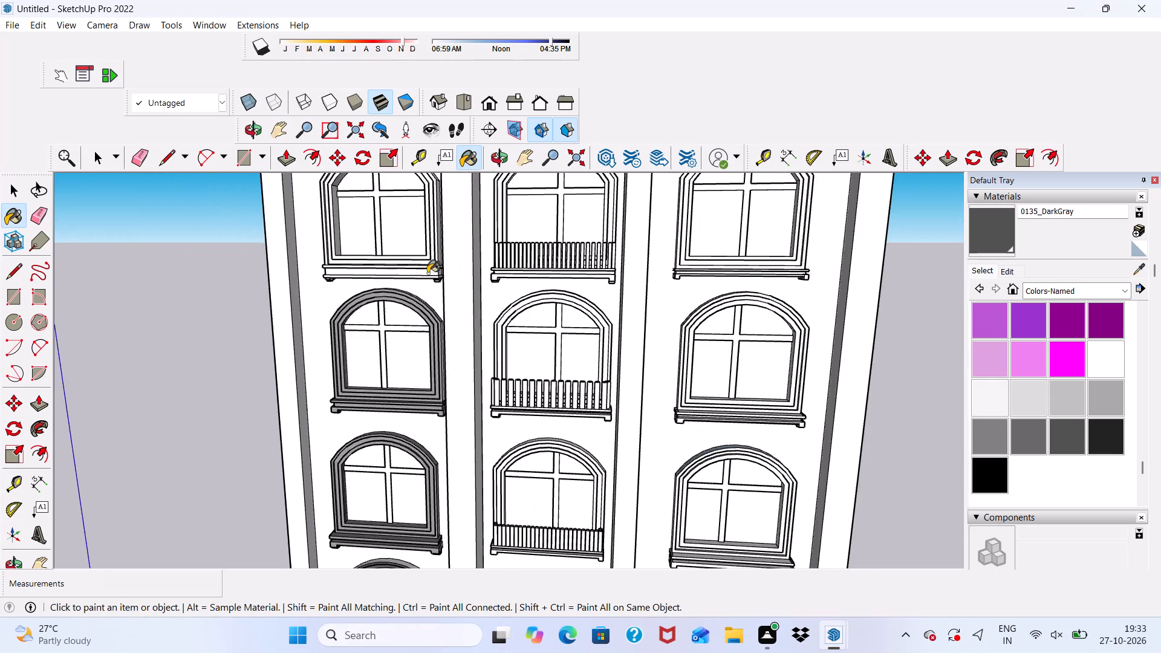
{"action": "scroll", "coordinate": [428, 273], "scroll_direction": "down", "scroll_amount": 2}
{"action": "scroll", "coordinate": [371, 475], "scroll_direction": "up", "scroll_amount": 5}
{"action": "scroll", "coordinate": [408, 512], "scroll_direction": "up", "scroll_amount": 5}
Paint the second-lowest left window's frame mouldings and the front and underside faces of its sill with 0135_DarkGray.
{"action": "middle_click_drag", "start_coordinate": [409, 486], "coordinate": [529, 331]}
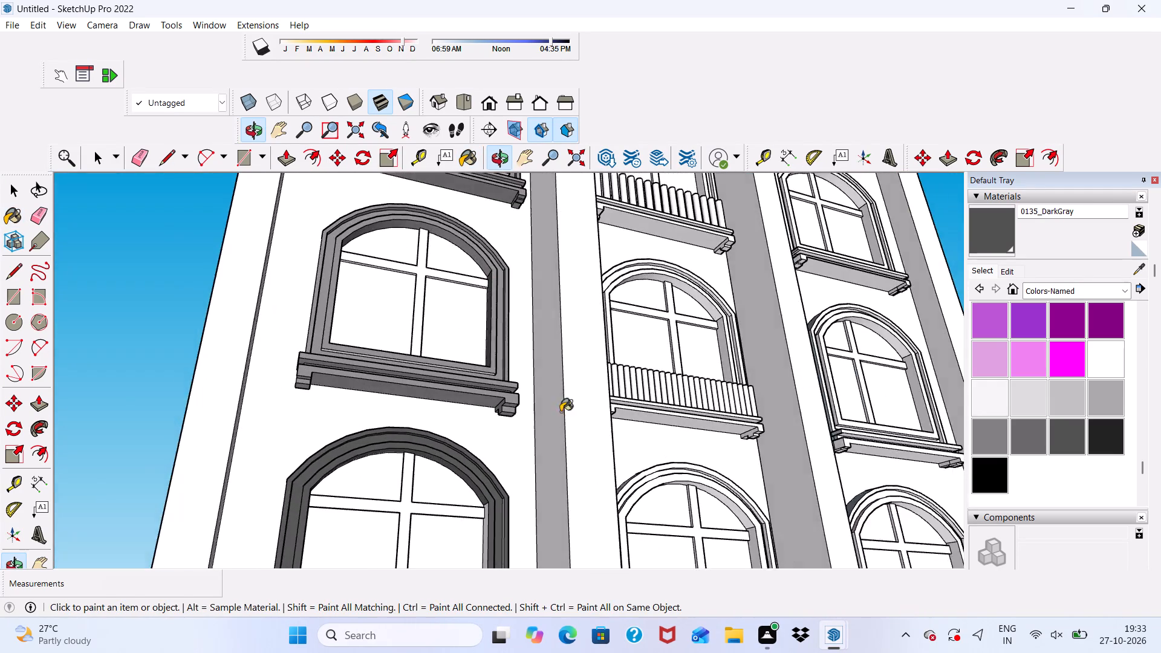
{"action": "scroll", "coordinate": [528, 466], "scroll_direction": "up", "scroll_amount": 12}
{"action": "left_click", "coordinate": [358, 304]}
{"action": "scroll", "coordinate": [359, 337], "scroll_direction": "up", "scroll_amount": 4}
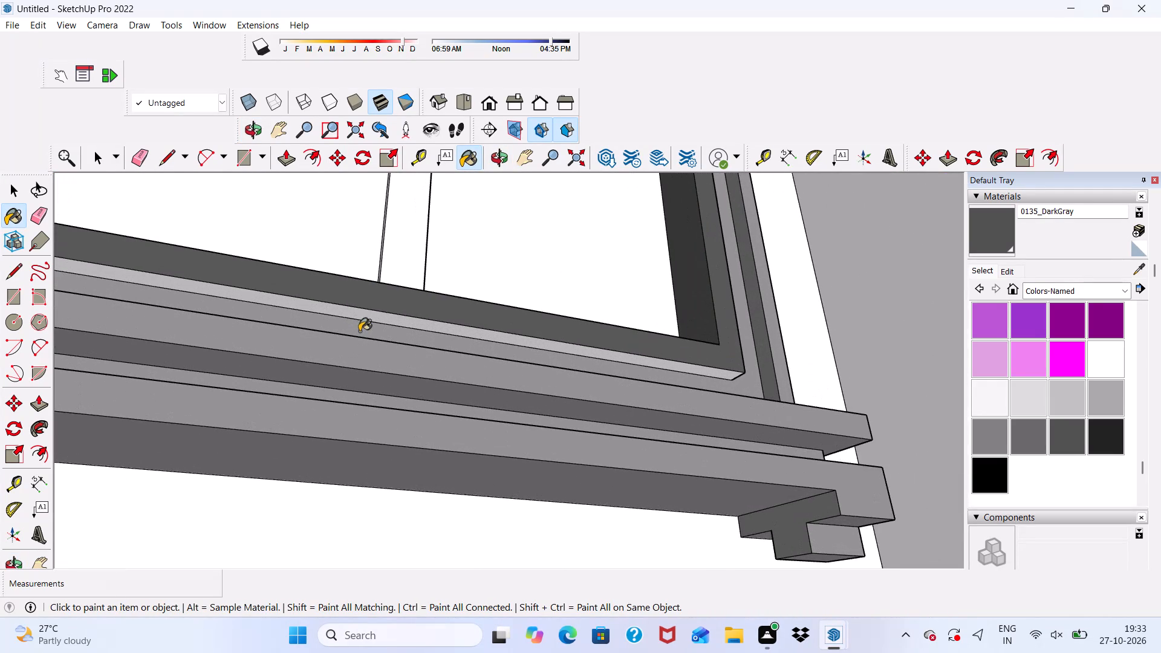
{"action": "left_click", "coordinate": [365, 315]}
{"action": "left_click", "coordinate": [361, 322]}
{"action": "left_click", "coordinate": [361, 343]}
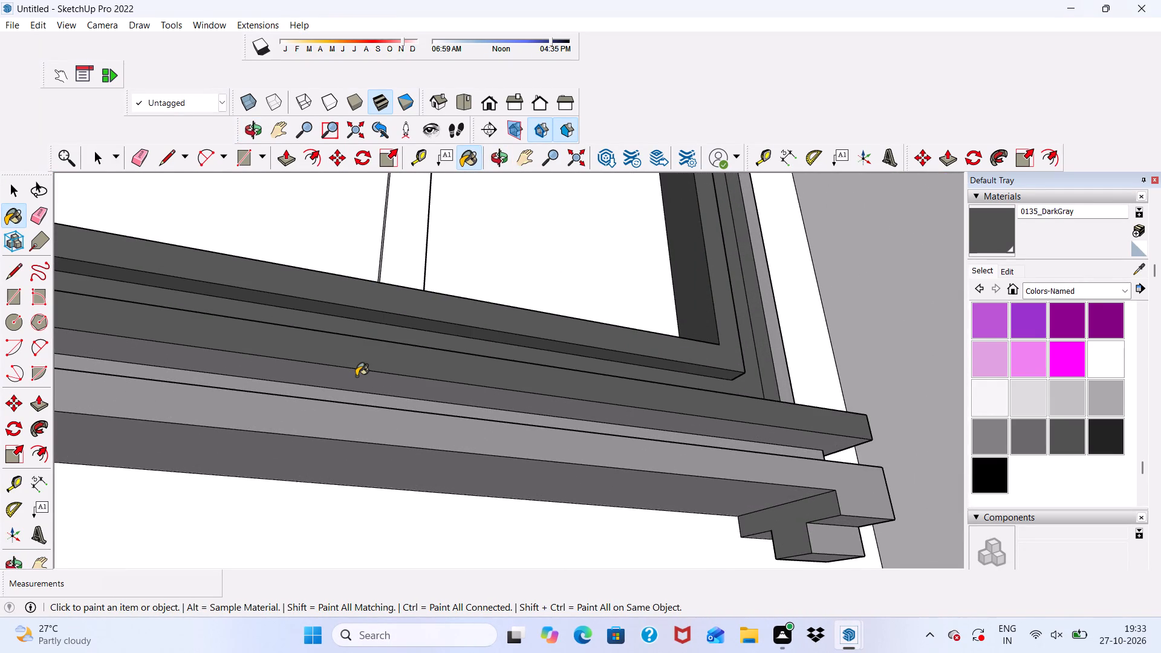
{"action": "left_click", "coordinate": [354, 388]}
{"action": "left_click", "coordinate": [354, 400]}
{"action": "left_click", "coordinate": [348, 417]}
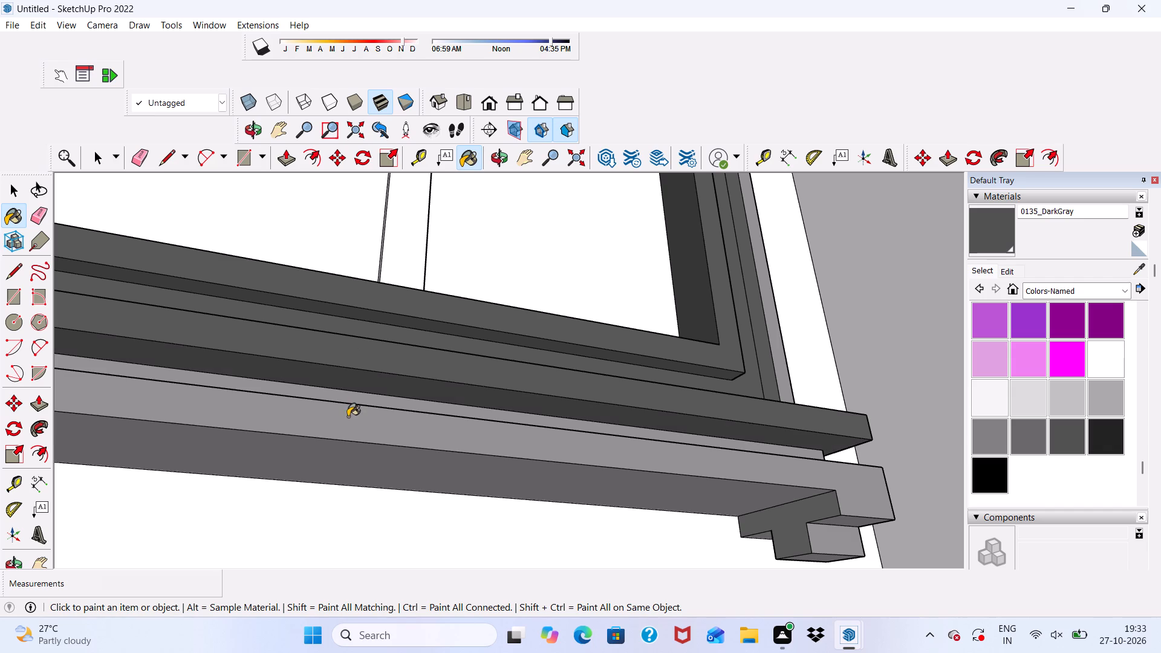
{"action": "left_click", "coordinate": [337, 463]}
Paint all visible faces of the bracket under the right end of that window's sill with 0135_DarkGray.
{"action": "scroll", "coordinate": [337, 445], "scroll_direction": "down", "scroll_amount": 5}
{"action": "scroll", "coordinate": [668, 545], "scroll_direction": "up", "scroll_amount": 5}
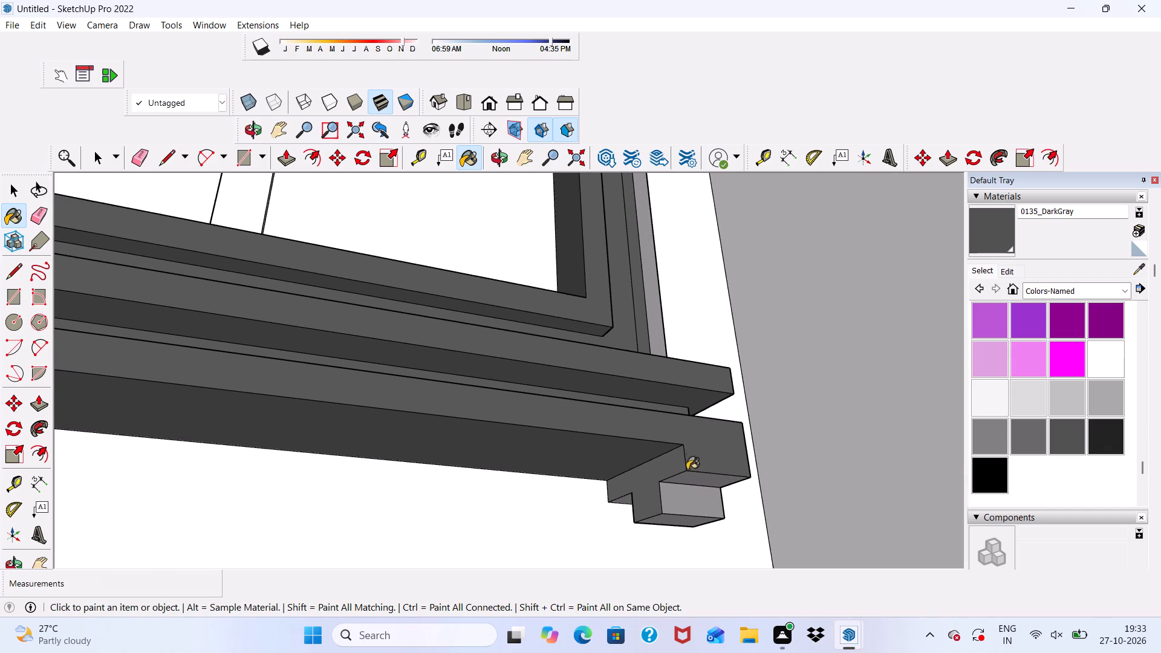
{"action": "scroll", "coordinate": [687, 470], "scroll_direction": "up", "scroll_amount": 2}
{"action": "left_click", "coordinate": [665, 449]}
{"action": "left_click_drag", "start_coordinate": [697, 486], "coordinate": [700, 492]}
{"action": "left_click", "coordinate": [700, 494]}
{"action": "left_click", "coordinate": [690, 507]}
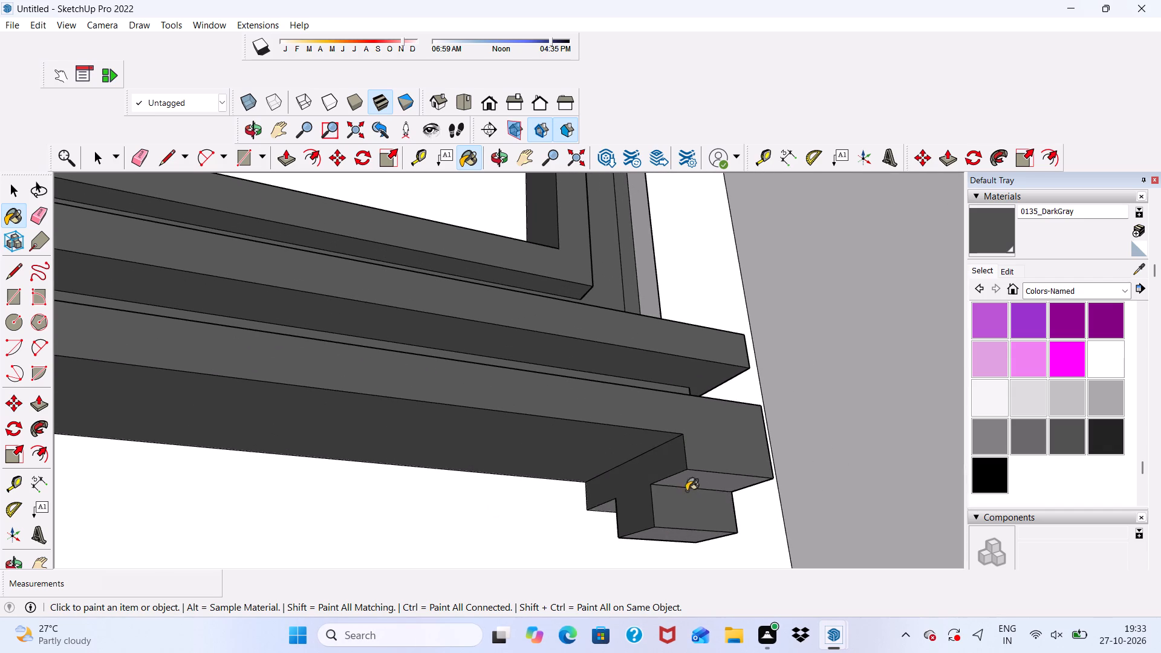
{"action": "left_click", "coordinate": [686, 487]}
{"action": "scroll", "coordinate": [614, 515], "scroll_direction": "up", "scroll_amount": 2}
{"action": "left_click_drag", "start_coordinate": [614, 515], "coordinate": [639, 406]}
{"action": "scroll", "coordinate": [639, 406], "scroll_direction": "down", "scroll_amount": 1}
{"action": "scroll", "coordinate": [607, 495], "scroll_direction": "up", "scroll_amount": 3}
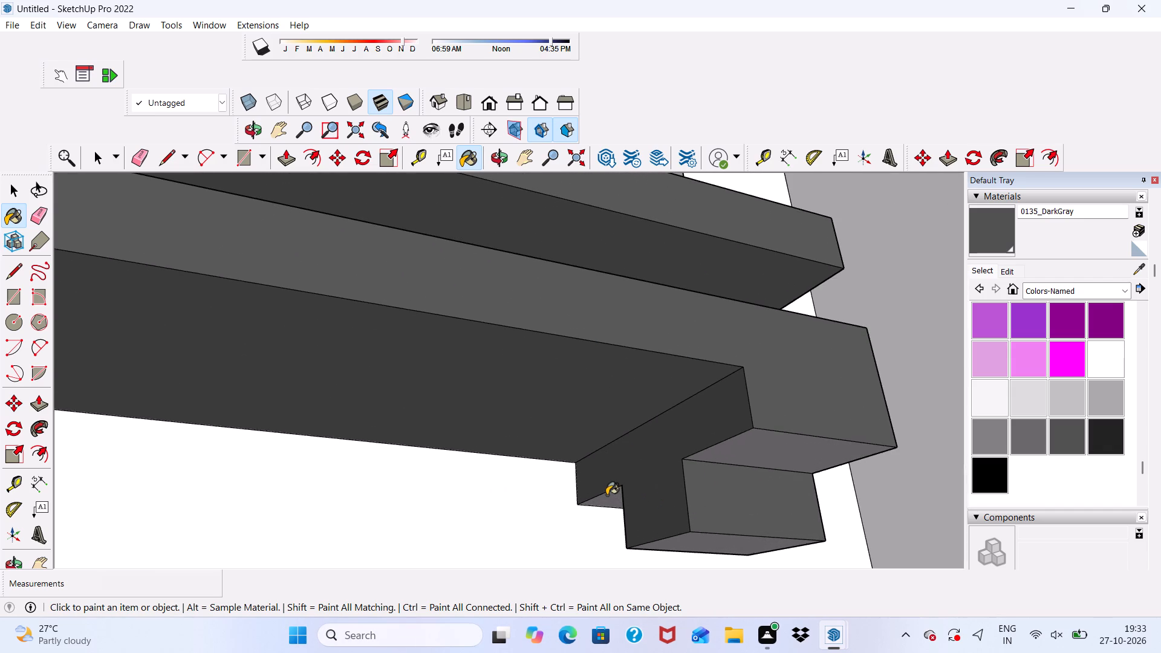
{"action": "left_click", "coordinate": [607, 500]}
{"action": "left_click", "coordinate": [808, 453]}
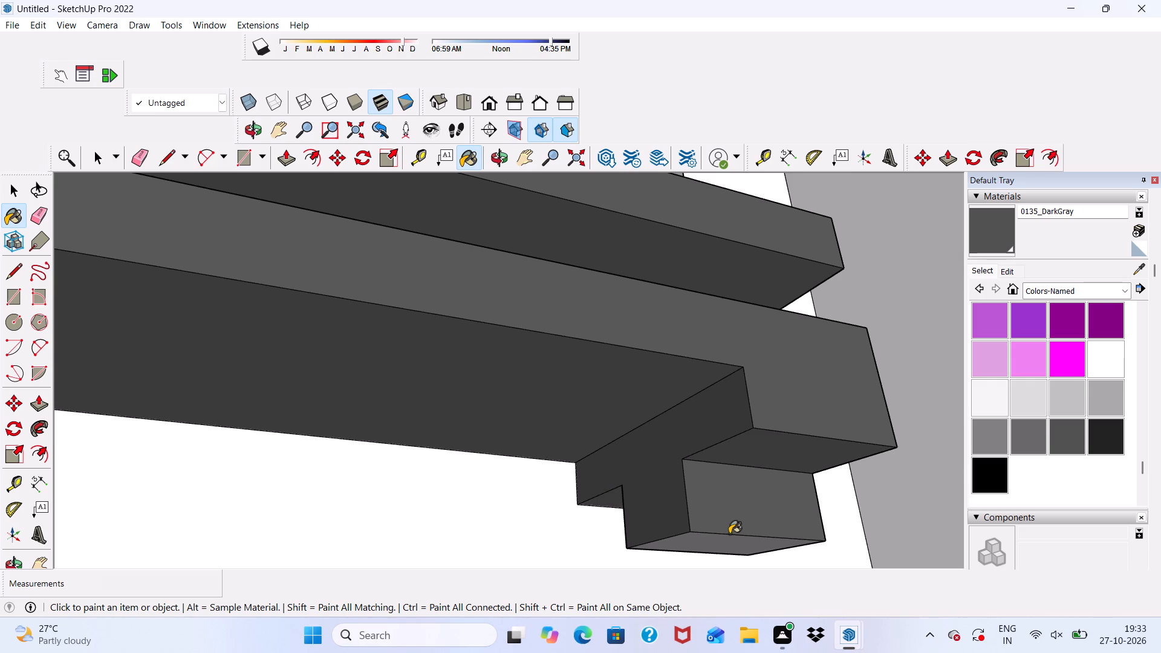
{"action": "left_click", "coordinate": [723, 545]}
In front view, paint that window's outer frame band and the sill's left bracket block with 0135_DarkGray.
{"action": "scroll", "coordinate": [735, 478], "scroll_direction": "down", "scroll_amount": 3}
{"action": "middle_click_drag", "start_coordinate": [750, 484], "coordinate": [427, 574]}
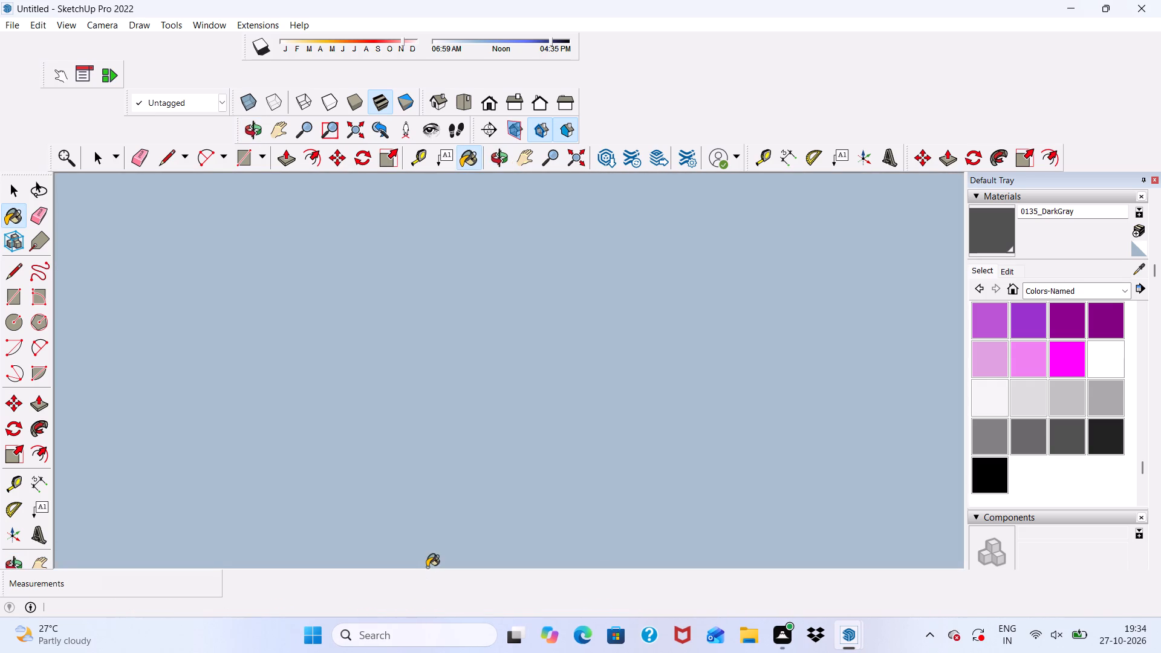
{"action": "left_click", "coordinate": [495, 108]}
{"action": "scroll", "coordinate": [517, 244], "scroll_direction": "down", "scroll_amount": 4}
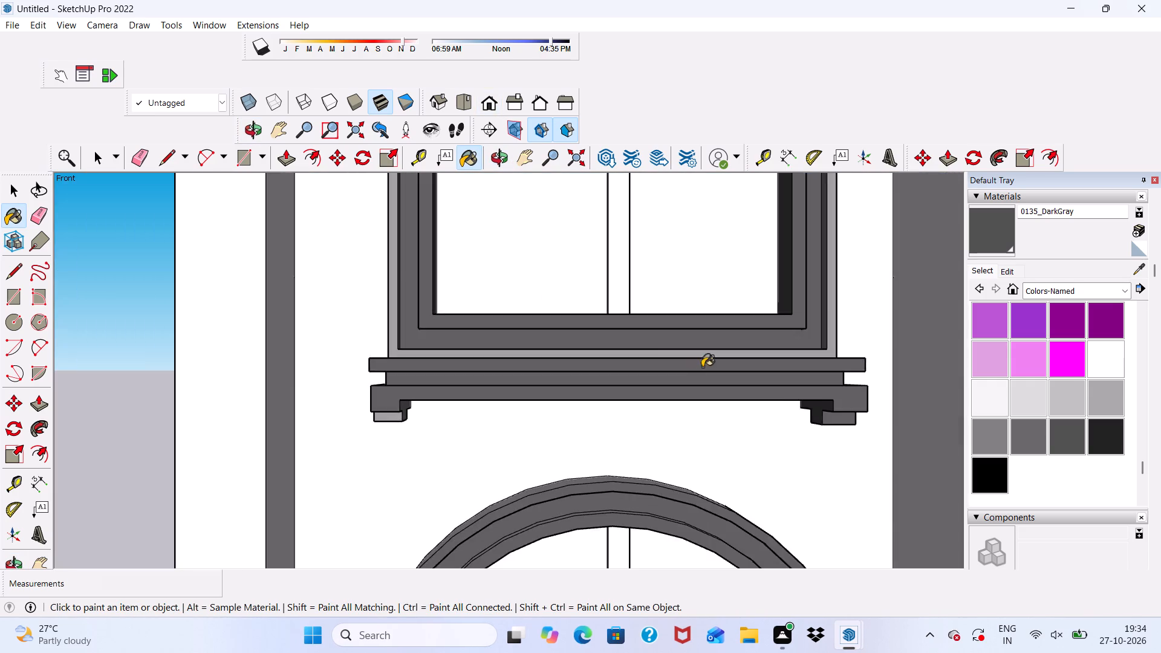
{"action": "scroll", "coordinate": [610, 339], "scroll_direction": "up", "scroll_amount": 8}
{"action": "left_click", "coordinate": [450, 364]}
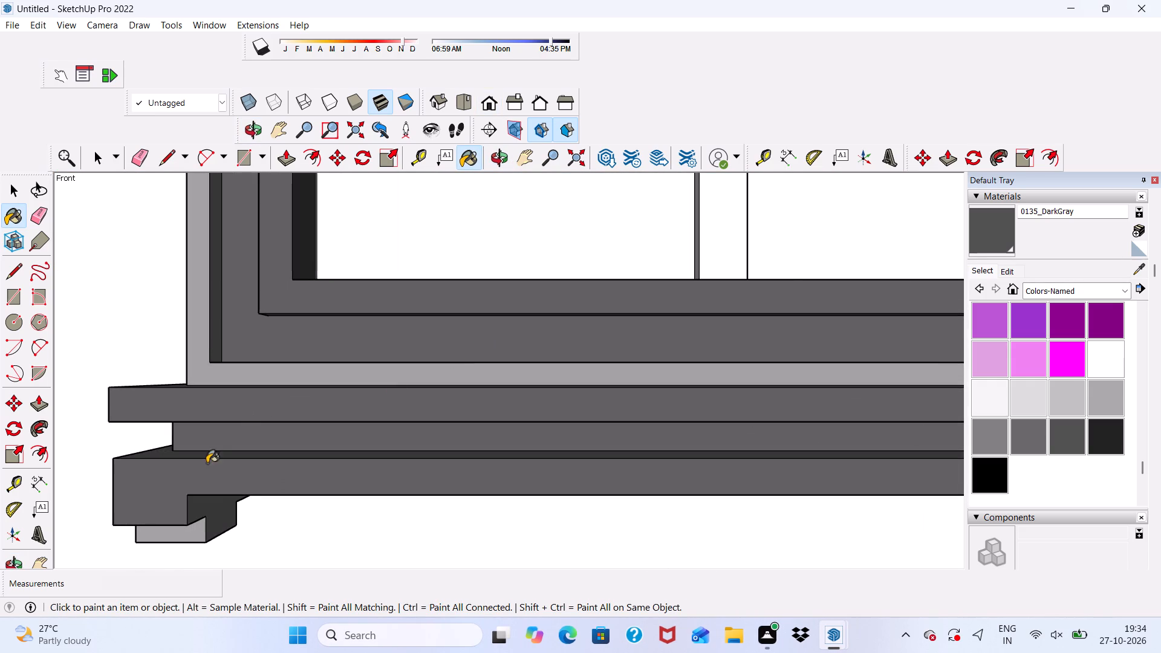
{"action": "scroll", "coordinate": [183, 533], "scroll_direction": "up", "scroll_amount": 1}
{"action": "left_click", "coordinate": [184, 538]}
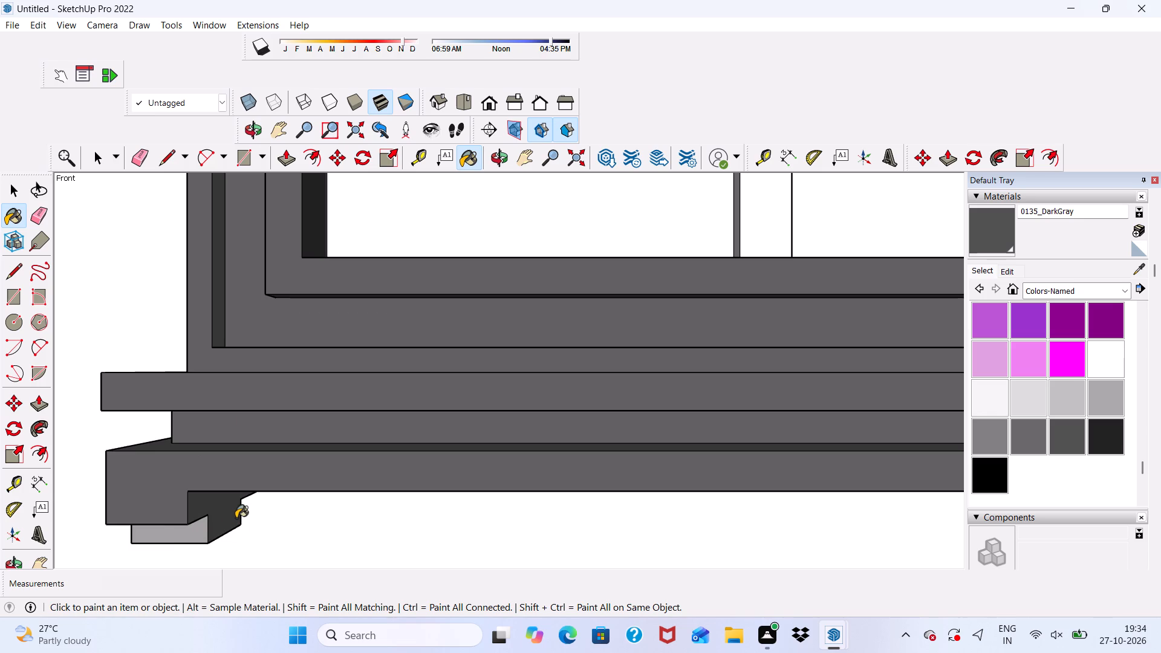
Paint the left side faces of the same window's frame, sill layers and inner moulding with 0135_DarkGray.
{"action": "scroll", "coordinate": [187, 412], "scroll_direction": "down", "scroll_amount": 5}
{"action": "scroll", "coordinate": [193, 425], "scroll_direction": "up", "scroll_amount": 1}
{"action": "middle_click_drag", "start_coordinate": [193, 425], "coordinate": [496, 443]}
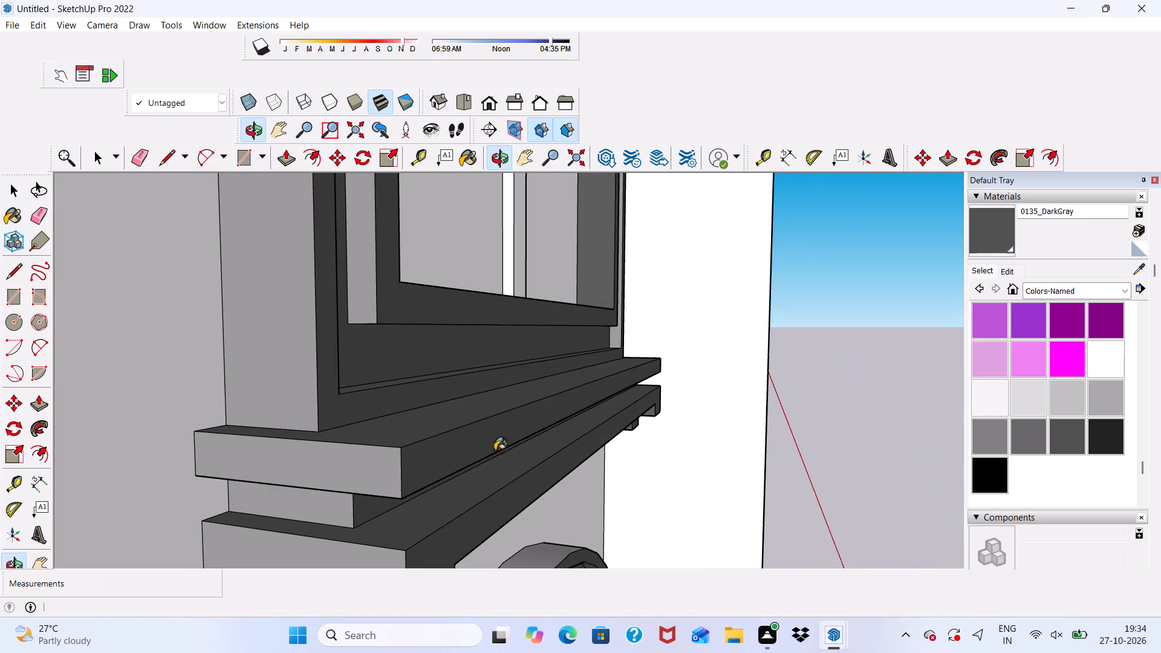
{"action": "left_click", "coordinate": [272, 349]}
{"action": "left_click", "coordinate": [301, 461]}
{"action": "left_click", "coordinate": [294, 491]}
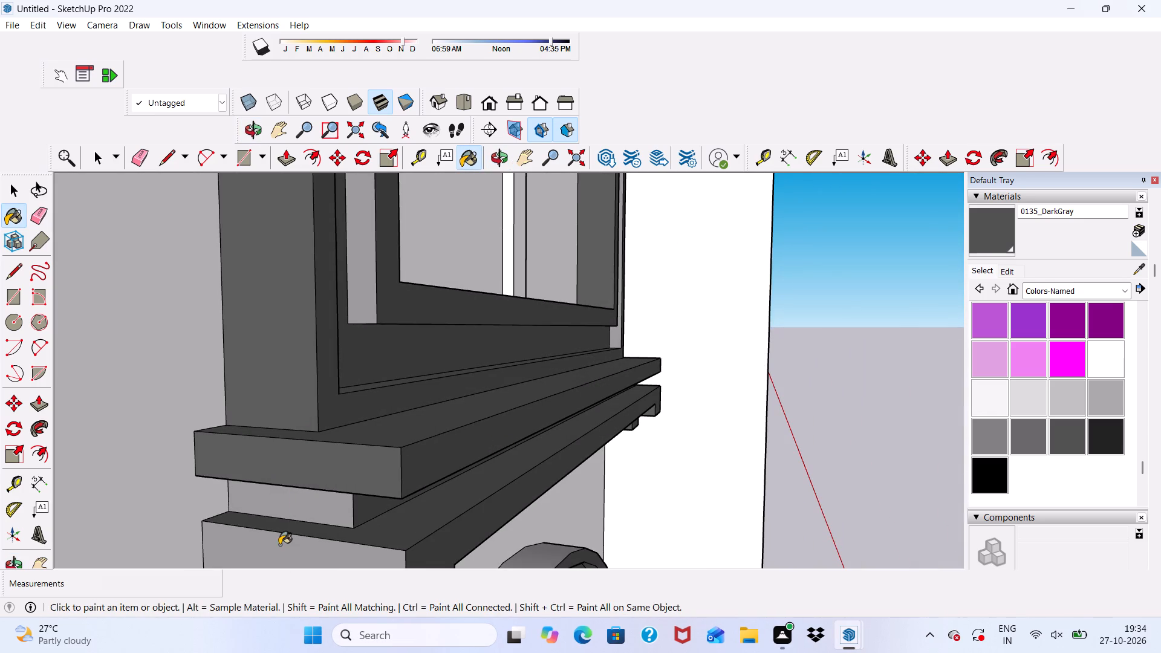
{"action": "left_click", "coordinate": [279, 545]}
{"action": "left_click", "coordinate": [362, 265]}
{"action": "scroll", "coordinate": [356, 278], "scroll_direction": "down", "scroll_amount": 8}
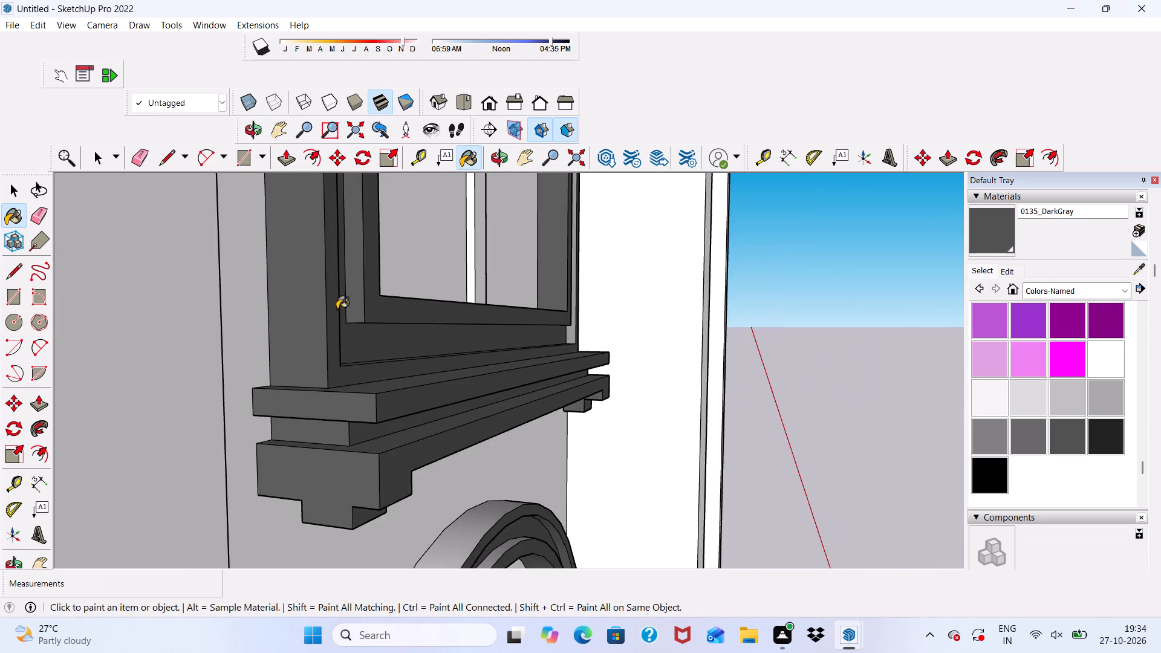
Paint the top face of the same window's sill and the ledges of its lower frame moulding with 0135_DarkGray.
{"action": "scroll", "coordinate": [337, 309], "scroll_direction": "down", "scroll_amount": 4}
{"action": "scroll", "coordinate": [406, 289], "scroll_direction": "up", "scroll_amount": 8}
{"action": "scroll", "coordinate": [434, 255], "scroll_direction": "down", "scroll_amount": 10}
{"action": "middle_click_drag", "start_coordinate": [449, 387], "coordinate": [417, 192]}
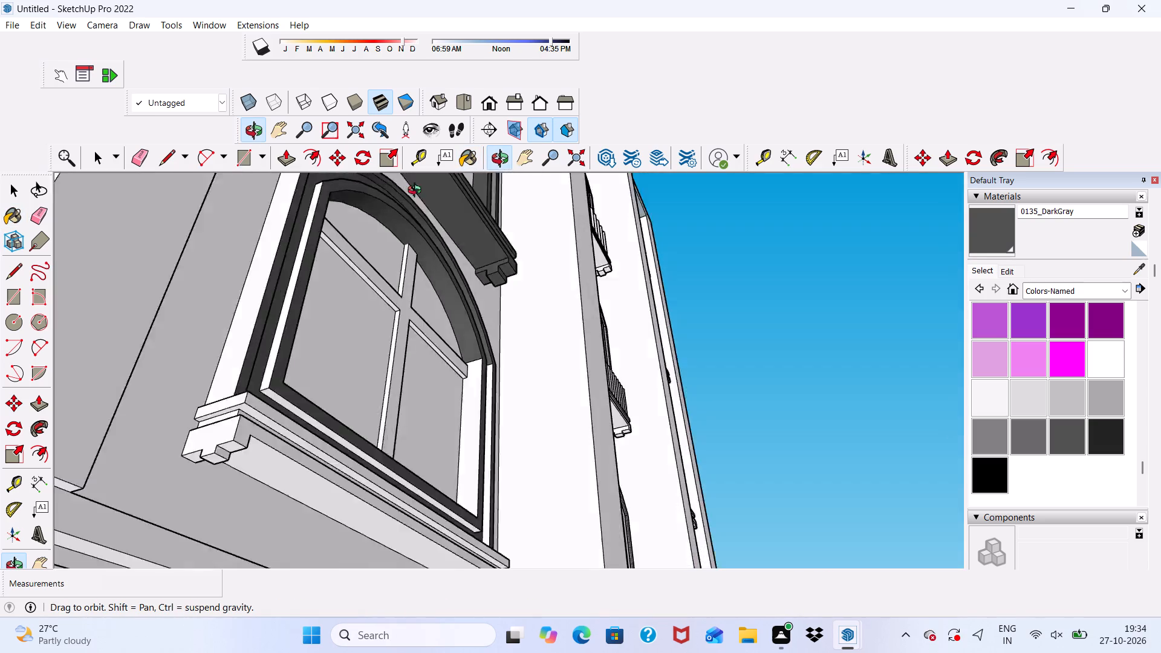
{"action": "middle_click_drag", "start_coordinate": [417, 192], "coordinate": [194, 490]}
{"action": "scroll", "coordinate": [250, 386], "scroll_direction": "up", "scroll_amount": 10}
{"action": "scroll", "coordinate": [261, 403], "scroll_direction": "down", "scroll_amount": 1}
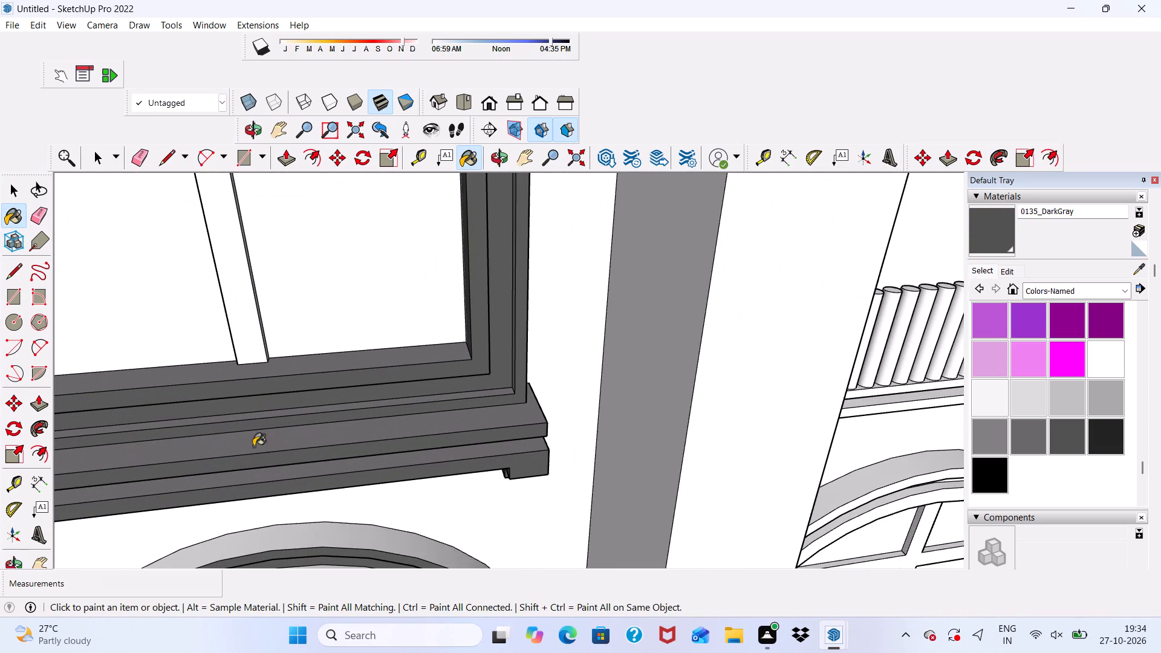
{"action": "left_click", "coordinate": [253, 449]}
{"action": "left_click", "coordinate": [256, 418]}
{"action": "left_click", "coordinate": [256, 414]}
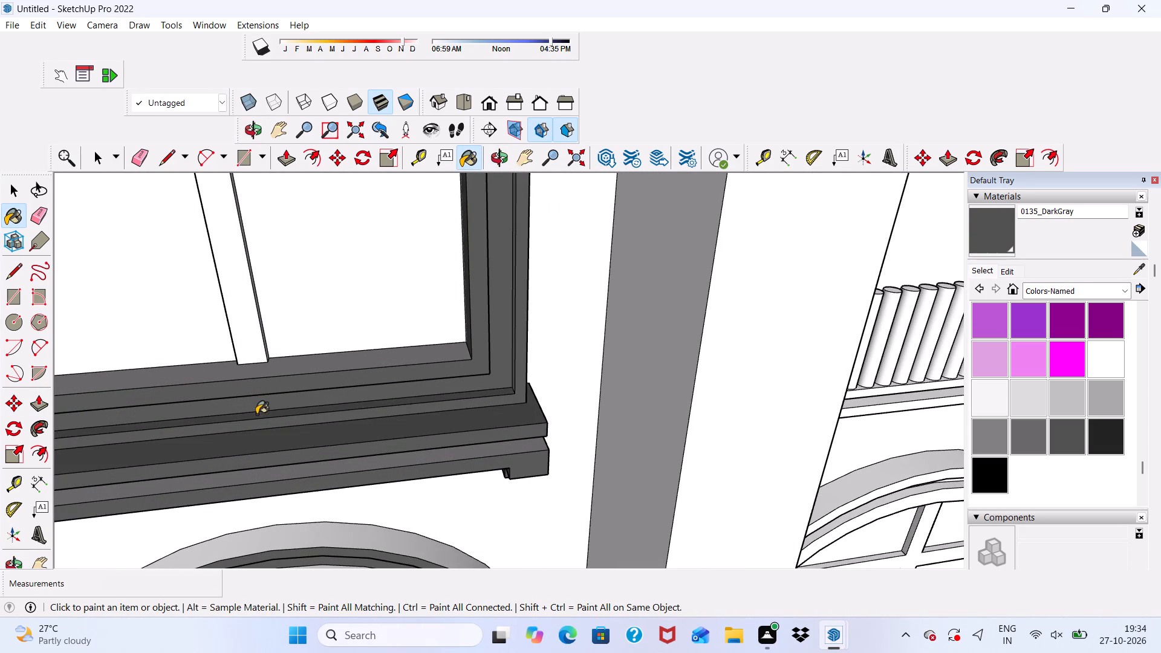
{"action": "scroll", "coordinate": [257, 412], "scroll_direction": "down", "scroll_amount": 3}
{"action": "scroll", "coordinate": [270, 424], "scroll_direction": "up", "scroll_amount": 8}
{"action": "left_click", "coordinate": [272, 408]}
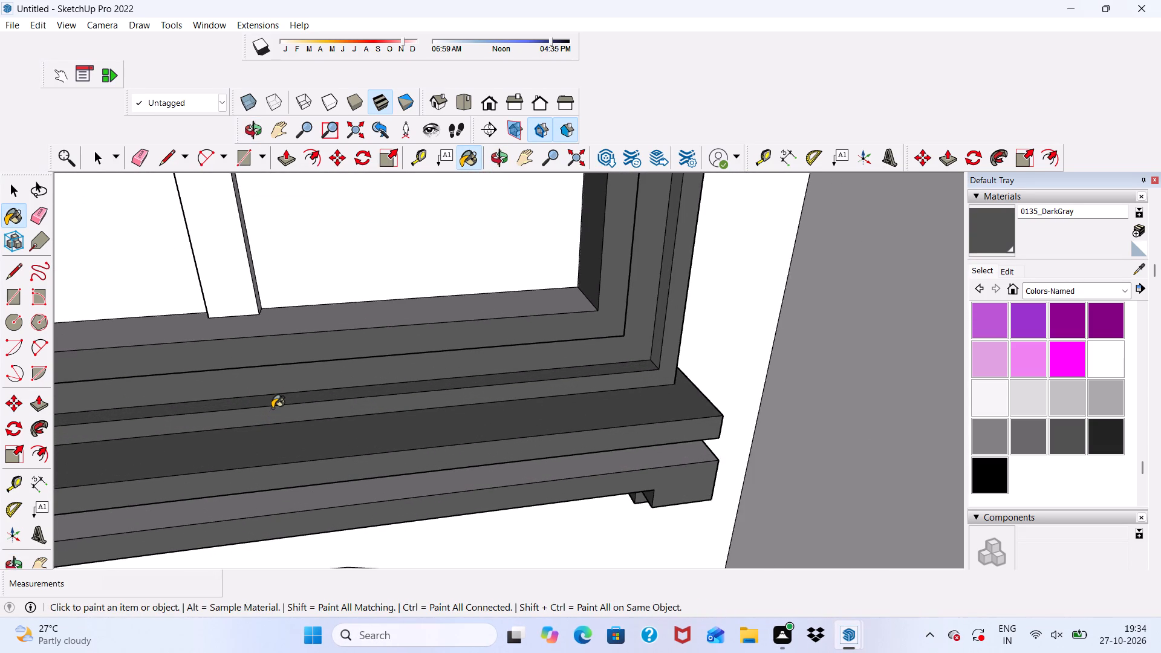
{"action": "left_click", "coordinate": [270, 411]}
Paint the narrow moulding strip and inner band on the right side of the same window's frame with 0135_DarkGray.
{"action": "scroll", "coordinate": [270, 411], "scroll_direction": "down", "scroll_amount": 9}
{"action": "scroll", "coordinate": [577, 295], "scroll_direction": "up", "scroll_amount": 1}
{"action": "middle_click_drag", "start_coordinate": [577, 295], "coordinate": [530, 340]}
{"action": "scroll", "coordinate": [553, 272], "scroll_direction": "up", "scroll_amount": 8}
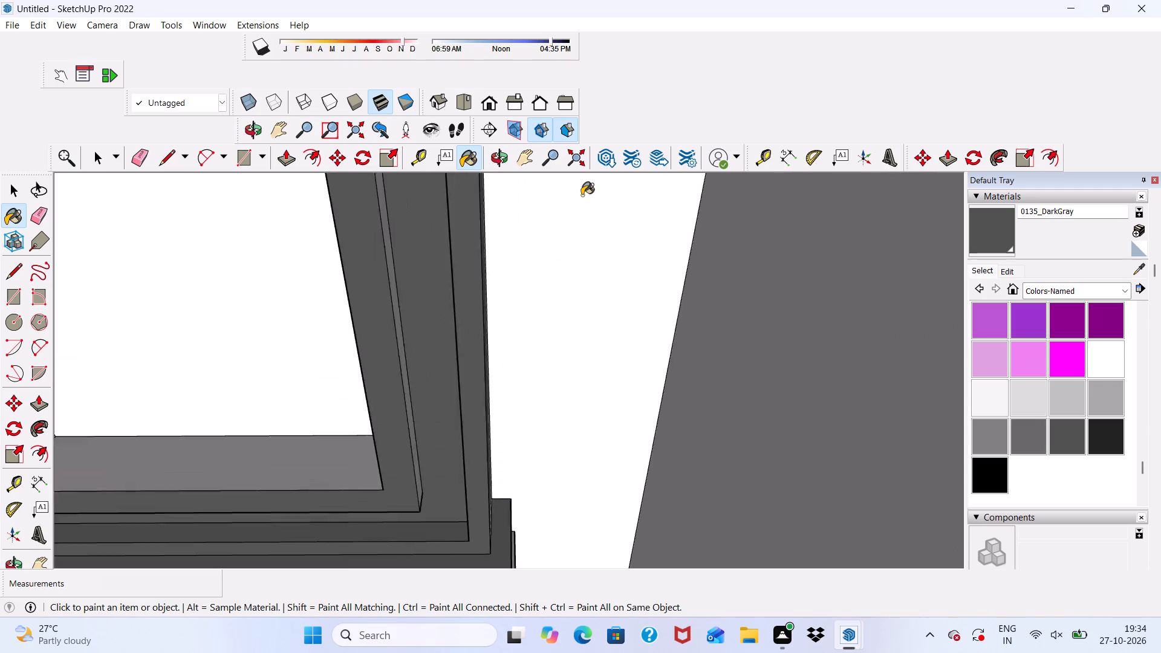
{"action": "scroll", "coordinate": [582, 195], "scroll_direction": "up", "scroll_amount": 7}
{"action": "scroll", "coordinate": [541, 263], "scroll_direction": "down", "scroll_amount": 4}
{"action": "scroll", "coordinate": [402, 339], "scroll_direction": "up", "scroll_amount": 6}
{"action": "left_click", "coordinate": [322, 333]}
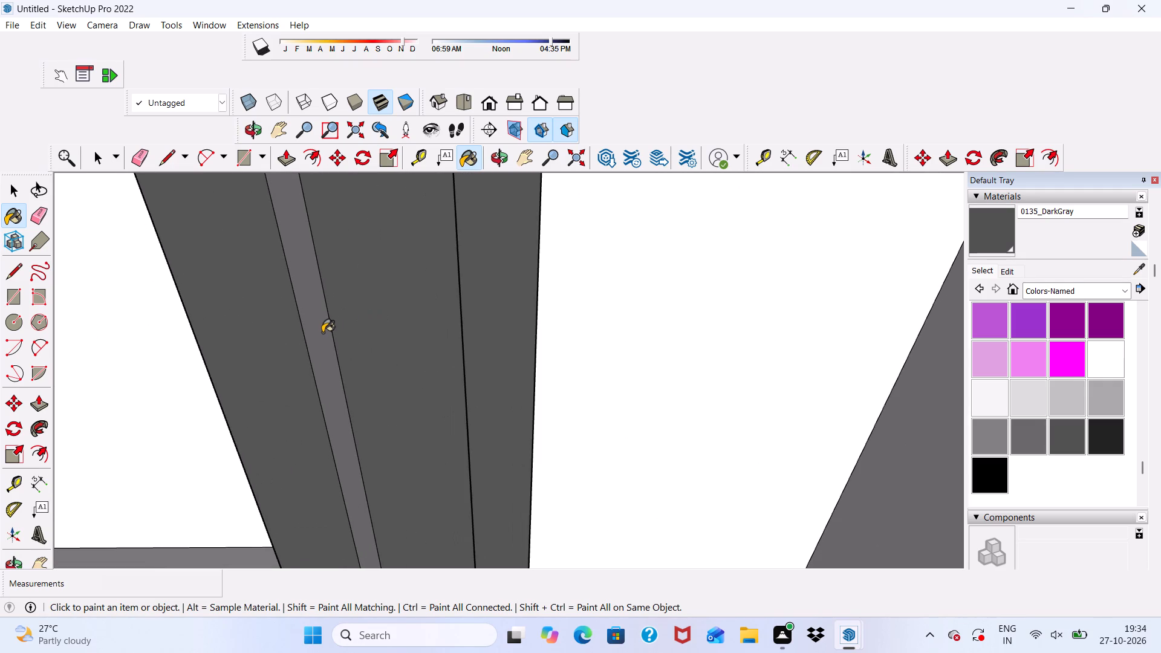
{"action": "scroll", "coordinate": [322, 333], "scroll_direction": "down", "scroll_amount": 11}
{"action": "scroll", "coordinate": [251, 399], "scroll_direction": "up", "scroll_amount": 3}
{"action": "left_click", "coordinate": [217, 447]}
{"action": "scroll", "coordinate": [217, 413], "scroll_direction": "down", "scroll_amount": 10}
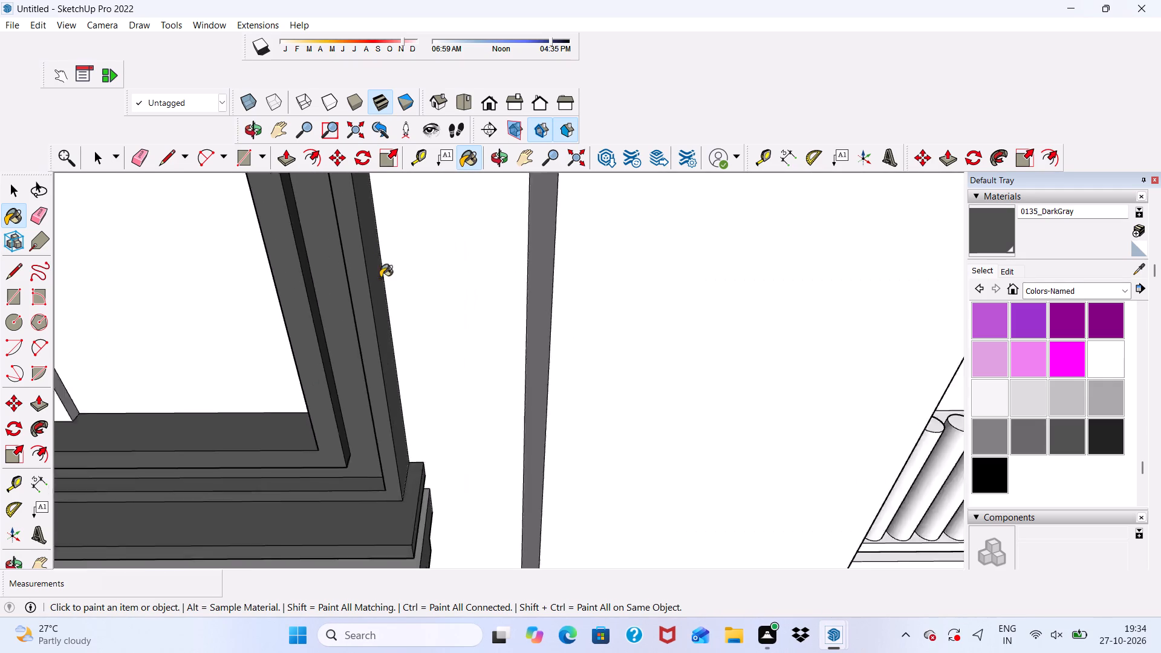
Paint the underside of the same window's arch, including its stepped outer moulding, with 0135_DarkGray, leaving the panes unpainted.
{"action": "scroll", "coordinate": [380, 278], "scroll_direction": "down", "scroll_amount": 14}
{"action": "middle_click_drag", "start_coordinate": [370, 366], "coordinate": [470, 60]}
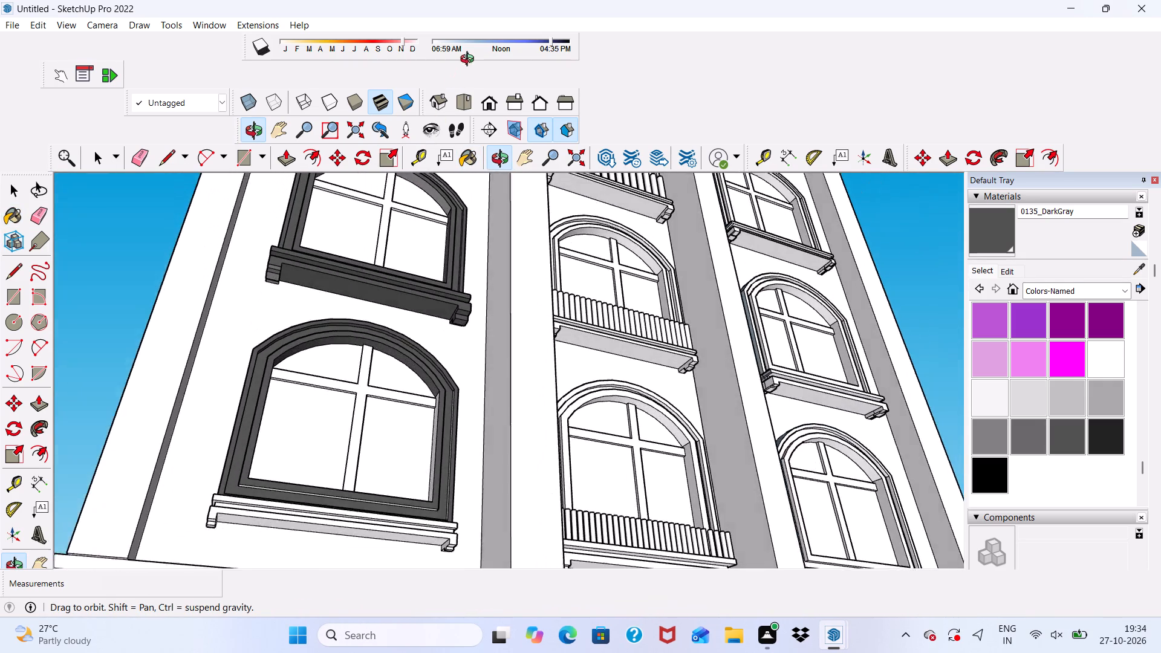
{"action": "middle_click_drag", "start_coordinate": [470, 60], "coordinate": [476, 99]}
{"action": "scroll", "coordinate": [476, 212], "scroll_direction": "up", "scroll_amount": 8}
{"action": "scroll", "coordinate": [398, 180], "scroll_direction": "down", "scroll_amount": 11}
{"action": "scroll", "coordinate": [463, 307], "scroll_direction": "up", "scroll_amount": 8}
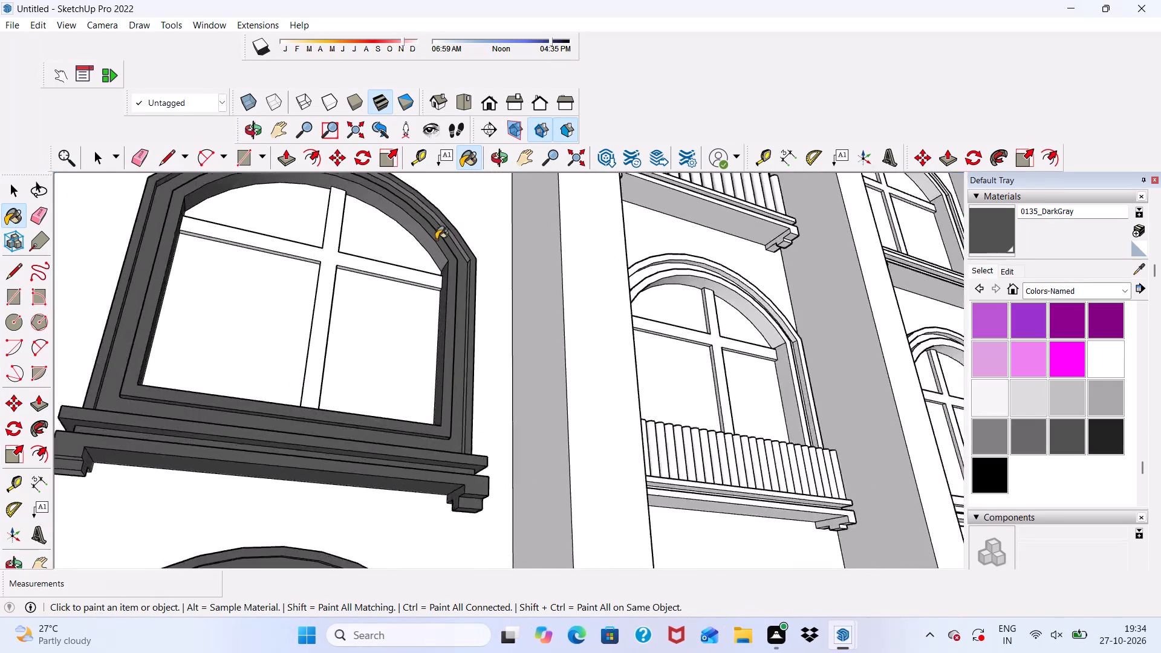
{"action": "scroll", "coordinate": [436, 239], "scroll_direction": "up", "scroll_amount": 1}
{"action": "scroll", "coordinate": [435, 231], "scroll_direction": "down", "scroll_amount": 1}
{"action": "scroll", "coordinate": [435, 231], "scroll_direction": "up", "scroll_amount": 2}
{"action": "left_click", "coordinate": [405, 255]}
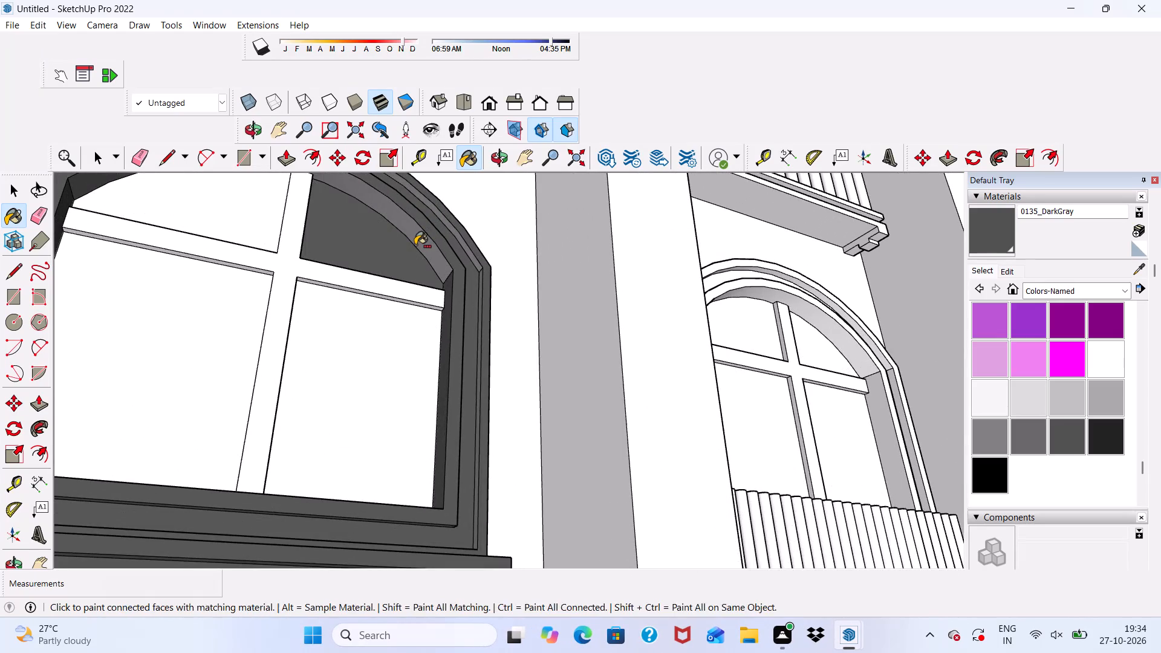
{"action": "key", "text": "ctrl+z"}
{"action": "scroll", "coordinate": [421, 239], "scroll_direction": "up", "scroll_amount": 3}
{"action": "left_click", "coordinate": [421, 239]}
{"action": "scroll", "coordinate": [431, 236], "scroll_direction": "up", "scroll_amount": 4}
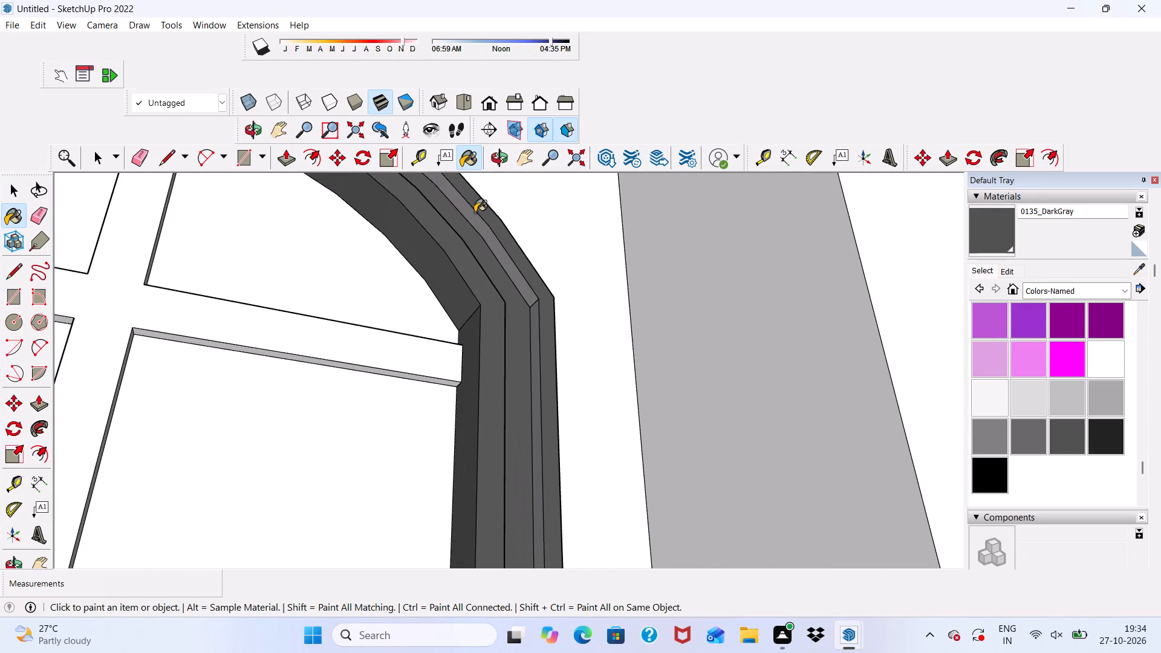
{"action": "left_click", "coordinate": [478, 220]}
{"action": "scroll", "coordinate": [479, 251], "scroll_direction": "up", "scroll_amount": 4}
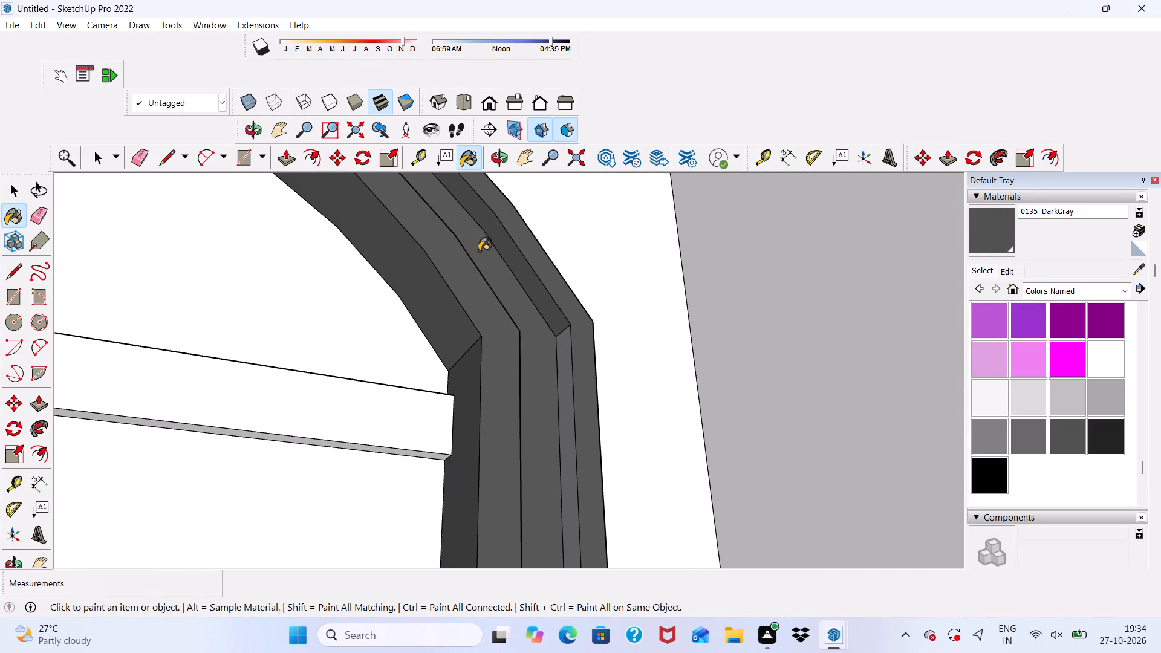
Paint the outer top face of the same window's arch and its inner moulding ledge with 0135_DarkGray.
{"action": "scroll", "coordinate": [479, 251], "scroll_direction": "down", "scroll_amount": 6}
{"action": "scroll", "coordinate": [489, 282], "scroll_direction": "up", "scroll_amount": 1}
{"action": "scroll", "coordinate": [493, 245], "scroll_direction": "down", "scroll_amount": 12}
{"action": "middle_click_drag", "start_coordinate": [279, 264], "coordinate": [339, 431]}
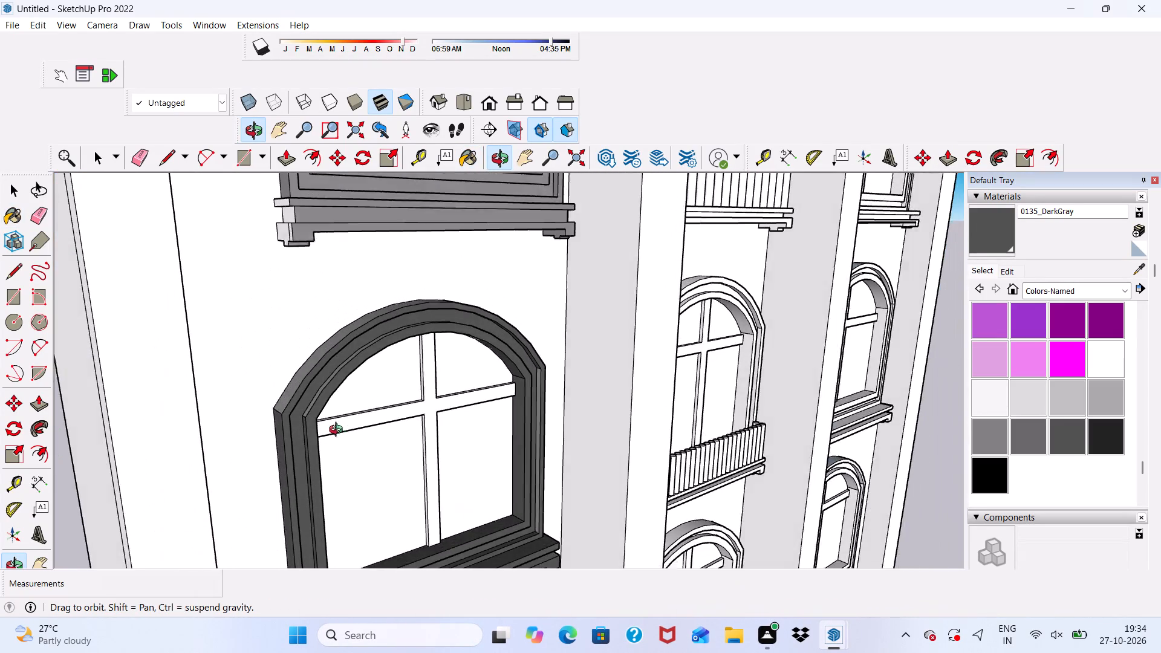
{"action": "middle_click_drag", "start_coordinate": [339, 431], "coordinate": [341, 438]}
{"action": "scroll", "coordinate": [317, 382], "scroll_direction": "up", "scroll_amount": 6}
{"action": "left_click", "coordinate": [319, 380]}
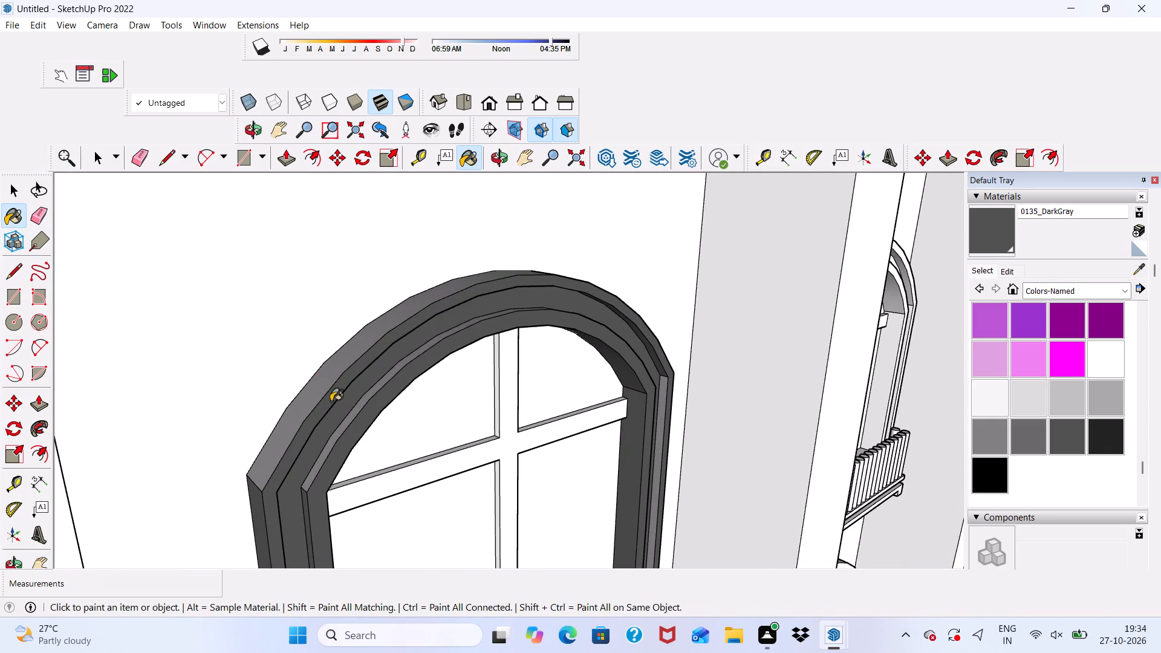
{"action": "scroll", "coordinate": [331, 404], "scroll_direction": "up", "scroll_amount": 2}
{"action": "left_click", "coordinate": [340, 441]}
{"action": "scroll", "coordinate": [351, 380], "scroll_direction": "down", "scroll_amount": 4}
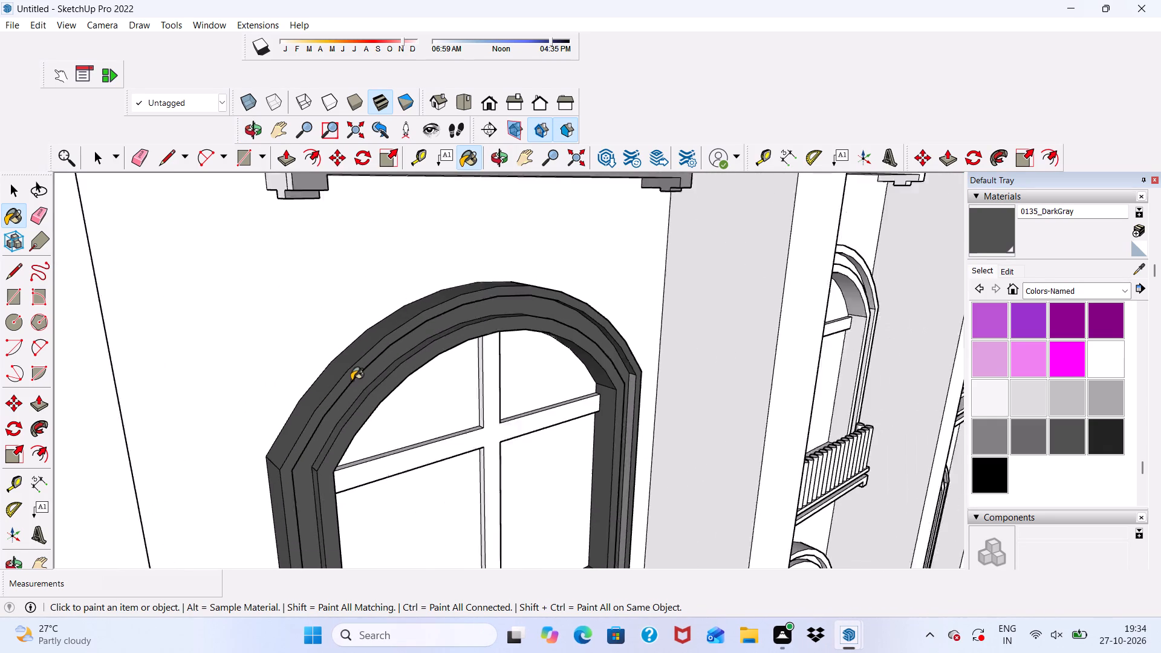
Paint the narrow moulding face along the right jamb of the same window with 0135_DarkGray.
{"action": "scroll", "coordinate": [351, 380], "scroll_direction": "down", "scroll_amount": 7}
{"action": "scroll", "coordinate": [412, 294], "scroll_direction": "down", "scroll_amount": 6}
{"action": "scroll", "coordinate": [448, 377], "scroll_direction": "up", "scroll_amount": 6}
{"action": "scroll", "coordinate": [475, 329], "scroll_direction": "down", "scroll_amount": 1}
{"action": "scroll", "coordinate": [490, 333], "scroll_direction": "up", "scroll_amount": 12}
{"action": "left_click", "coordinate": [513, 311]}
{"action": "left_click", "coordinate": [509, 322]}
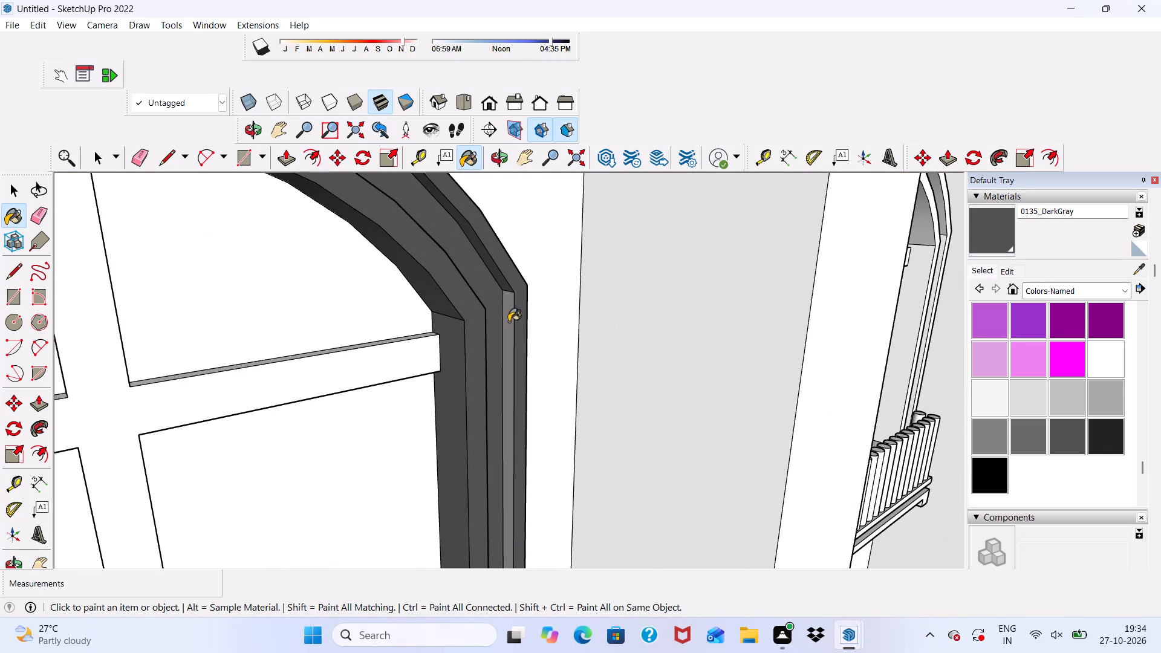
Paint the front bands of the frame on the next window up in the left column with 0135_DarkGray.
{"action": "scroll", "coordinate": [509, 314], "scroll_direction": "down", "scroll_amount": 14}
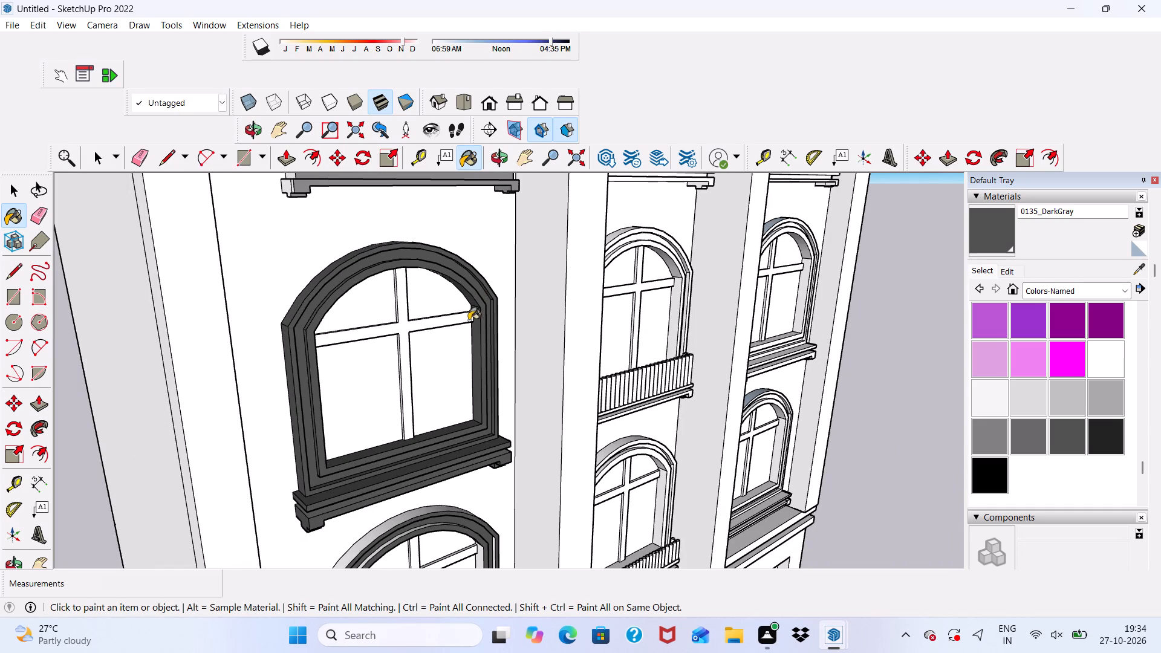
{"action": "scroll", "coordinate": [297, 397], "scroll_direction": "down", "scroll_amount": 5}
{"action": "scroll", "coordinate": [375, 291], "scroll_direction": "down", "scroll_amount": 8}
{"action": "scroll", "coordinate": [355, 448], "scroll_direction": "up", "scroll_amount": 10}
{"action": "scroll", "coordinate": [339, 252], "scroll_direction": "down", "scroll_amount": 2}
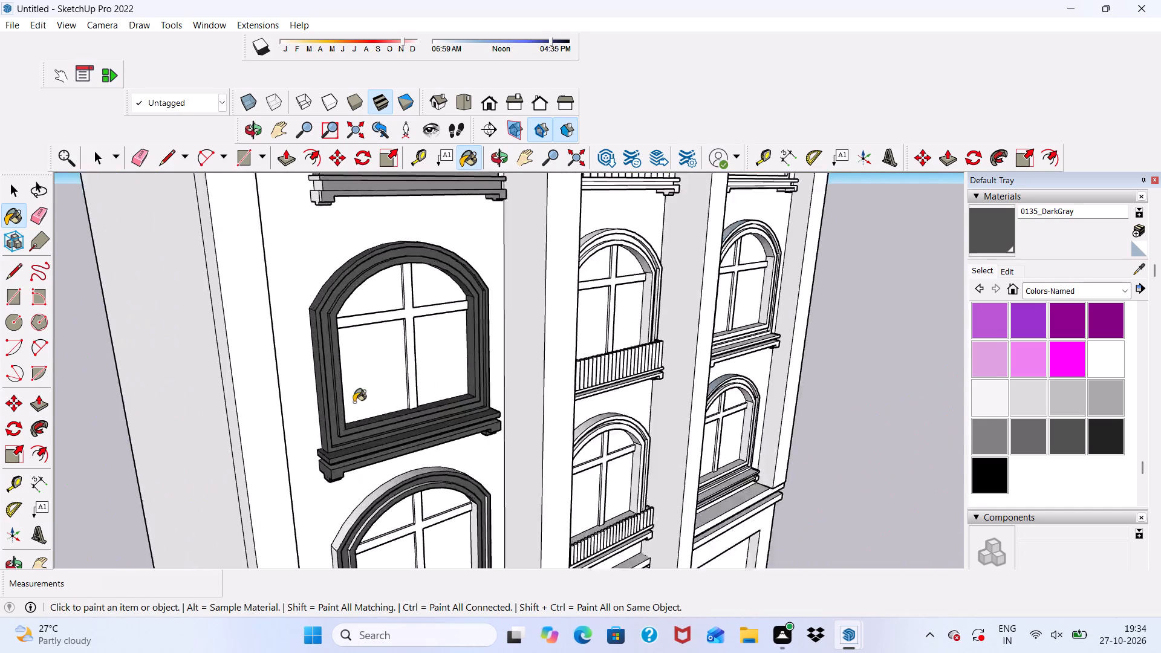
{"action": "scroll", "coordinate": [354, 402], "scroll_direction": "down", "scroll_amount": 9}
{"action": "scroll", "coordinate": [380, 317], "scroll_direction": "up", "scroll_amount": 16}
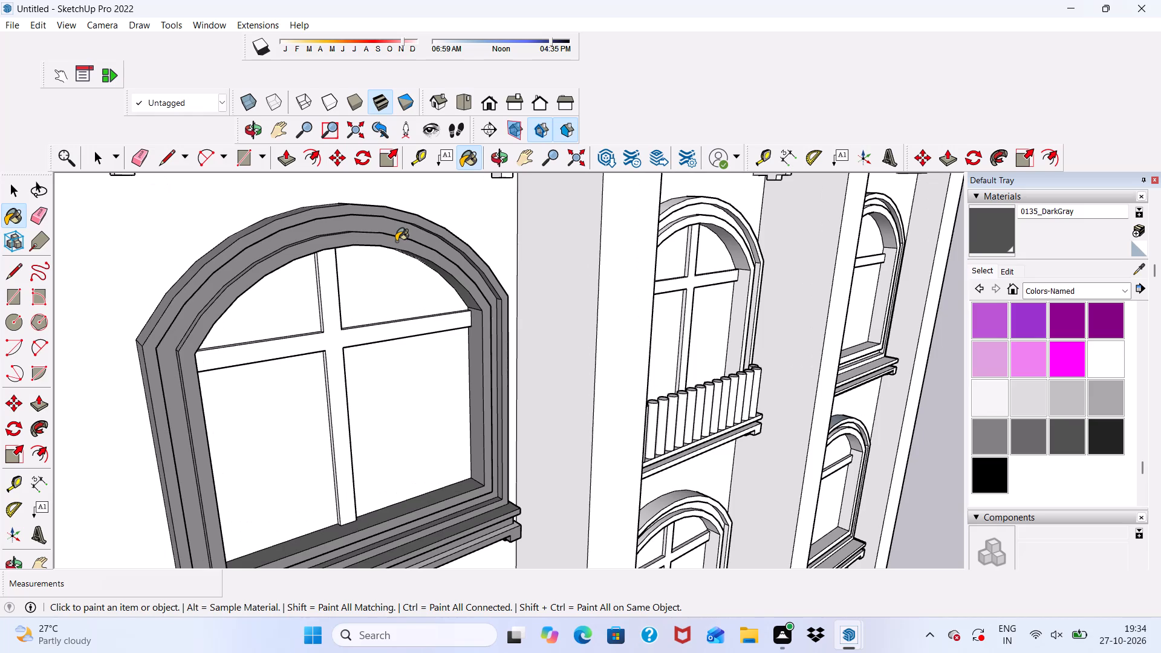
{"action": "scroll", "coordinate": [396, 241], "scroll_direction": "up", "scroll_amount": 9}
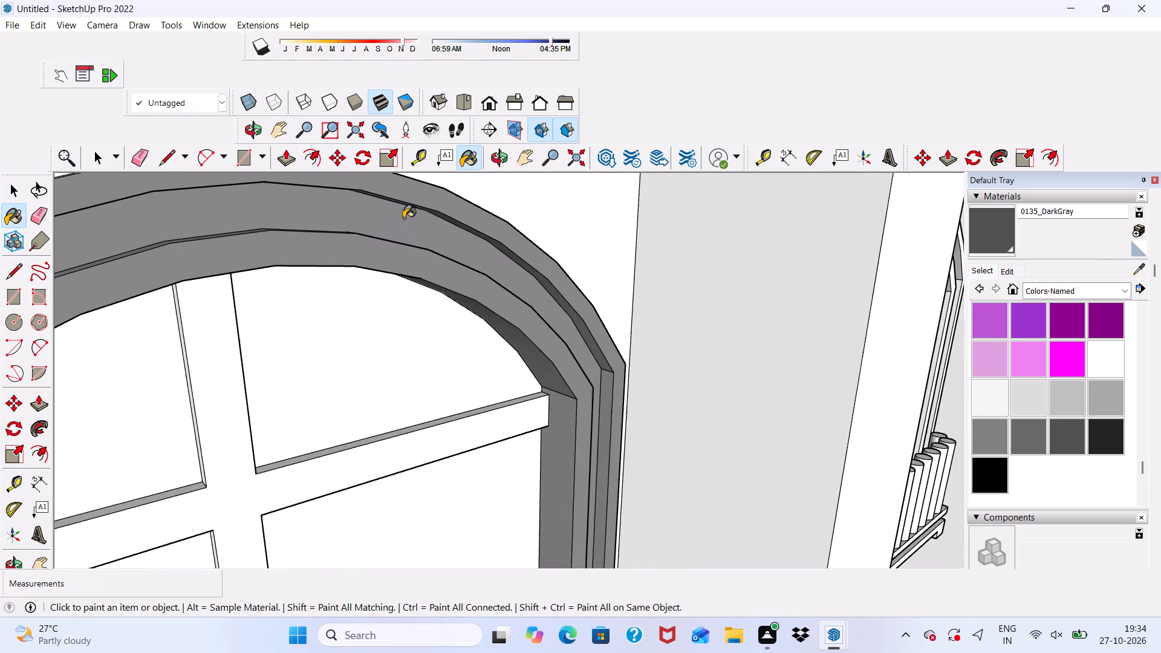
{"action": "left_click", "coordinate": [403, 218]}
{"action": "left_click", "coordinate": [409, 193]}
{"action": "left_click", "coordinate": [416, 267]}
{"action": "scroll", "coordinate": [416, 257], "scroll_direction": "down", "scroll_amount": 3}
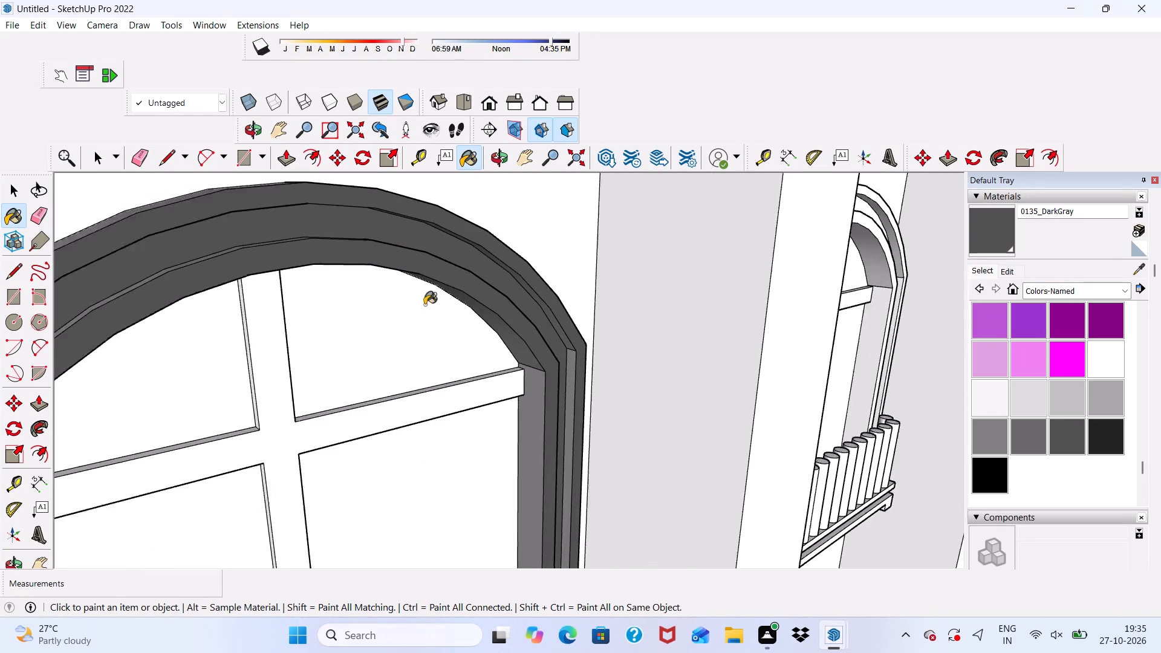
Paint the upper window's arch underside and the inward-facing faces of its right jamb with 0135_DarkGray.
{"action": "scroll", "coordinate": [424, 305], "scroll_direction": "down", "scroll_amount": 2}
{"action": "middle_click_drag", "start_coordinate": [429, 322], "coordinate": [505, 244]}
{"action": "scroll", "coordinate": [562, 254], "scroll_direction": "up", "scroll_amount": 5}
{"action": "left_click_drag", "start_coordinate": [580, 234], "coordinate": [587, 238]}
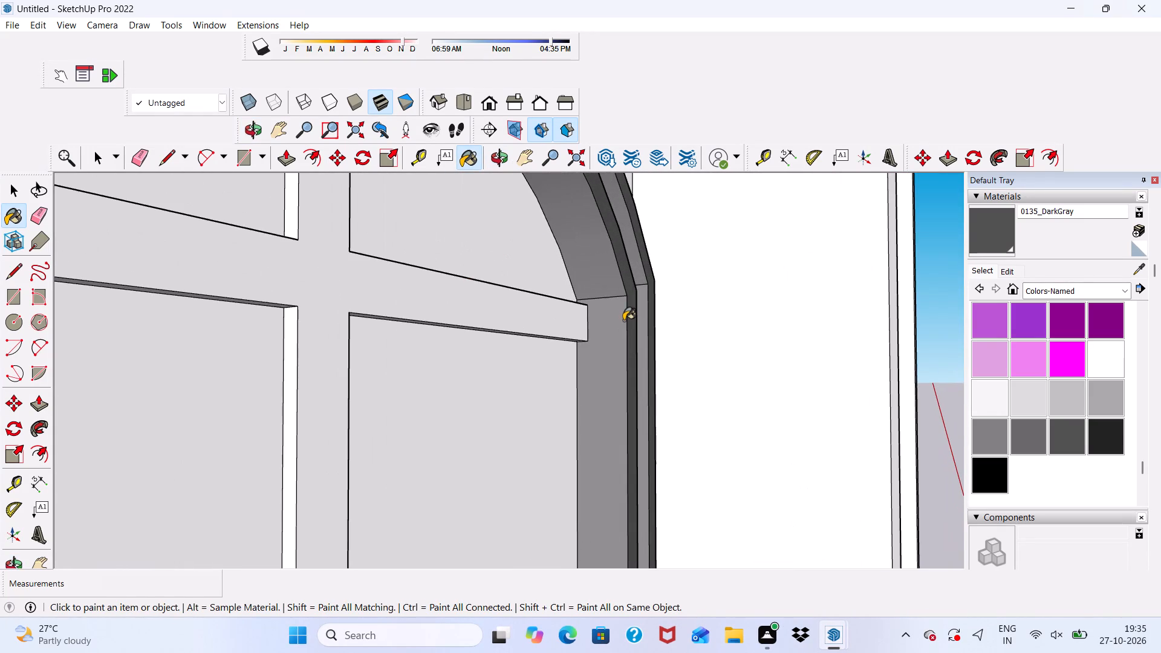
{"action": "left_click", "coordinate": [623, 323]}
{"action": "left_click", "coordinate": [647, 324]}
{"action": "left_click", "coordinate": [640, 268]}
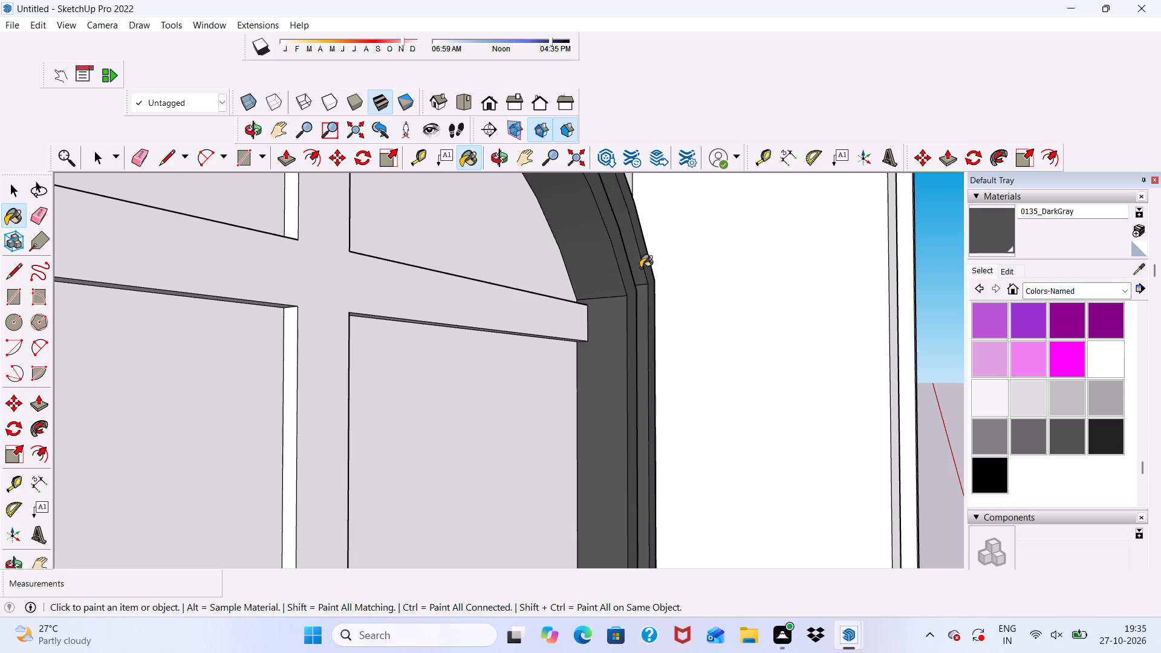
Paint the upper window's left jamb reveal and its adjoining moulding faces with 0135_DarkGray.
{"action": "scroll", "coordinate": [620, 294], "scroll_direction": "down", "scroll_amount": 5}
{"action": "middle_click_drag", "start_coordinate": [605, 352], "coordinate": [463, 374]}
{"action": "scroll", "coordinate": [329, 310], "scroll_direction": "up", "scroll_amount": 5}
{"action": "scroll", "coordinate": [464, 205], "scroll_direction": "down", "scroll_amount": 6}
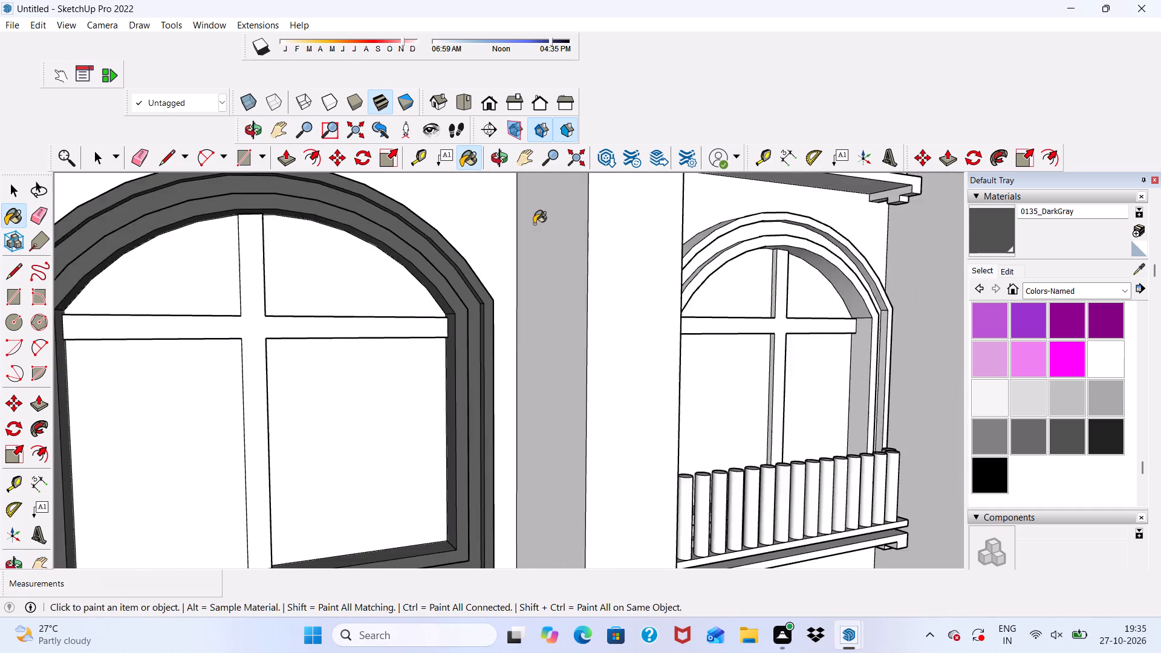
{"action": "scroll", "coordinate": [534, 224], "scroll_direction": "down", "scroll_amount": 5}
{"action": "scroll", "coordinate": [326, 367], "scroll_direction": "up", "scroll_amount": 4}
{"action": "scroll", "coordinate": [324, 357], "scroll_direction": "down", "scroll_amount": 3}
{"action": "middle_click_drag", "start_coordinate": [324, 357], "coordinate": [209, 362]}
{"action": "scroll", "coordinate": [195, 368], "scroll_direction": "up", "scroll_amount": 5}
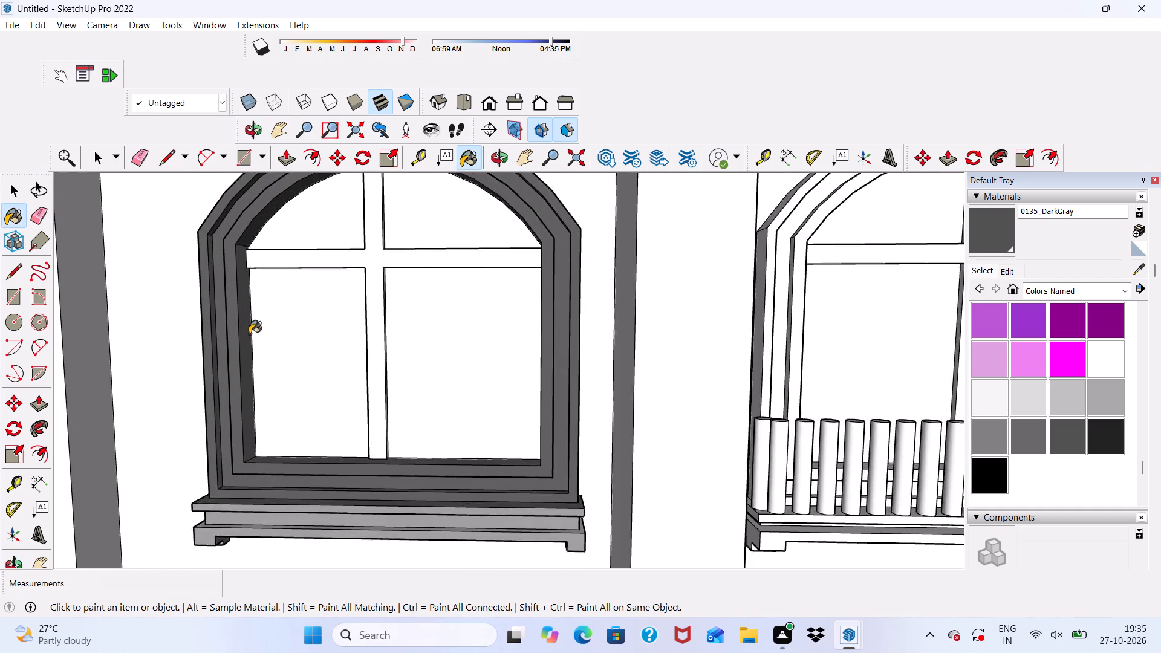
{"action": "scroll", "coordinate": [249, 334], "scroll_direction": "up", "scroll_amount": 6}
{"action": "left_click", "coordinate": [242, 320]}
{"action": "scroll", "coordinate": [164, 347], "scroll_direction": "up", "scroll_amount": 3}
{"action": "left_click", "coordinate": [166, 329]}
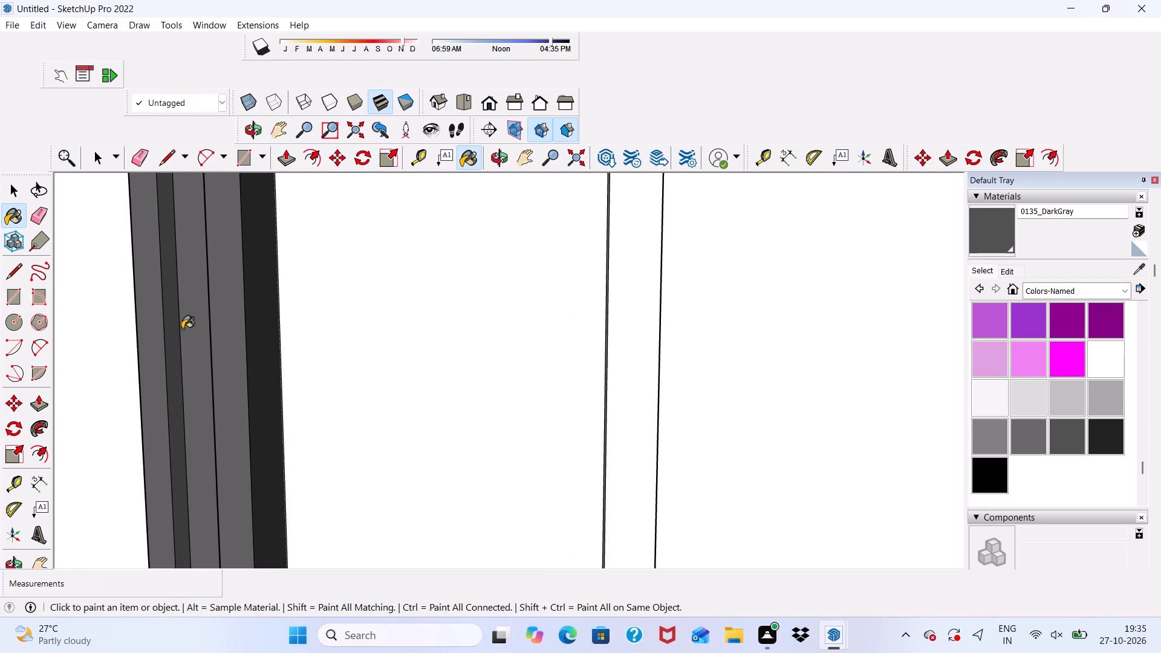
{"action": "left_click", "coordinate": [197, 328]}
Paint the outer top face and the inner moulding ledge of the upper window's arch with 0135_DarkGray.
{"action": "scroll", "coordinate": [204, 315], "scroll_direction": "down", "scroll_amount": 15}
{"action": "middle_click_drag", "start_coordinate": [406, 319], "coordinate": [451, 435]}
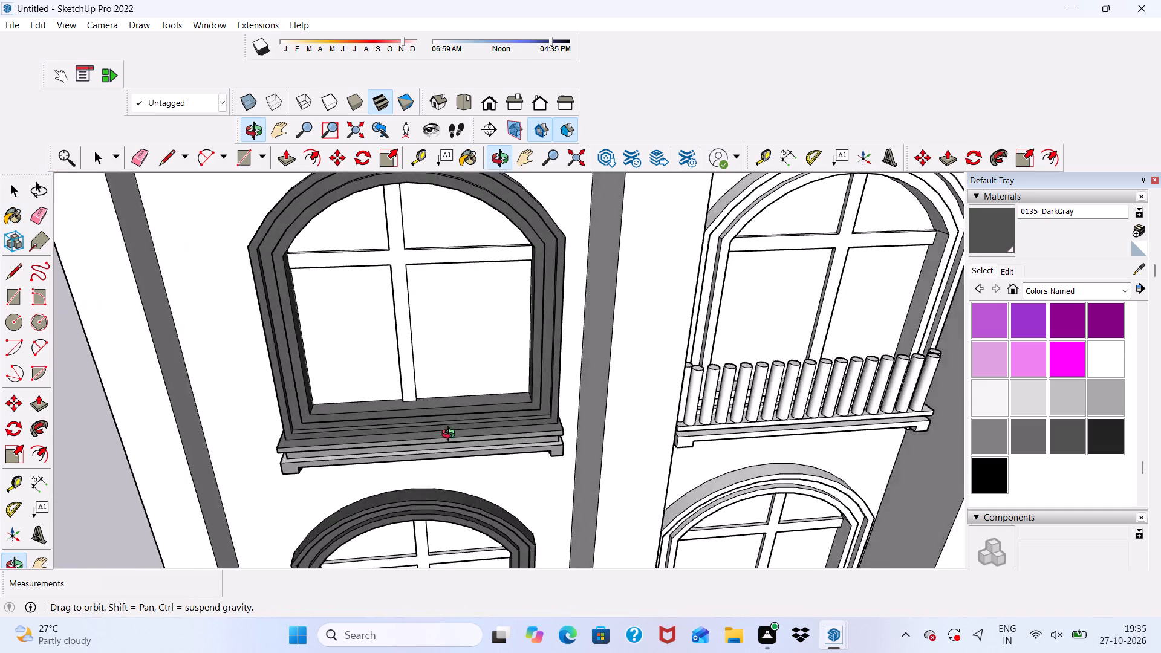
{"action": "middle_click_drag", "start_coordinate": [451, 435], "coordinate": [464, 556]}
{"action": "scroll", "coordinate": [419, 261], "scroll_direction": "up", "scroll_amount": 7}
{"action": "left_click", "coordinate": [480, 203]}
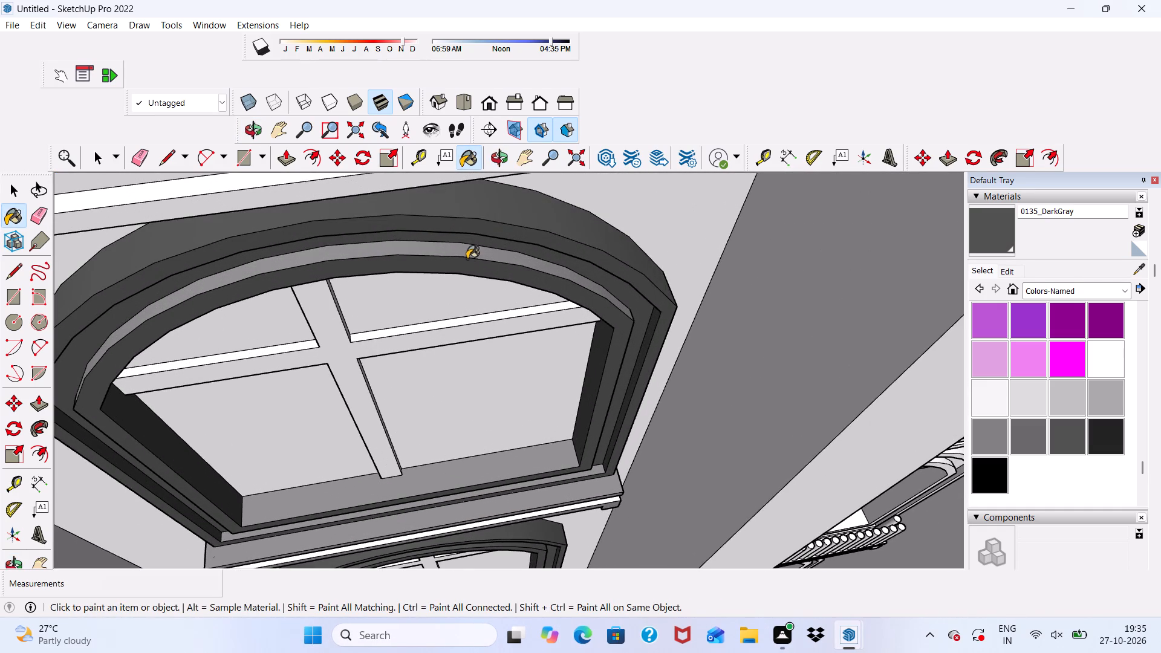
{"action": "left_click", "coordinate": [467, 256]}
Paint the upper window's bottom reveal, lower frame ledge and sill top with 0135_DarkGray.
{"action": "scroll", "coordinate": [467, 257], "scroll_direction": "down", "scroll_amount": 5}
{"action": "scroll", "coordinate": [454, 382], "scroll_direction": "up", "scroll_amount": 5}
{"action": "left_click_drag", "start_coordinate": [436, 437], "coordinate": [434, 446]}
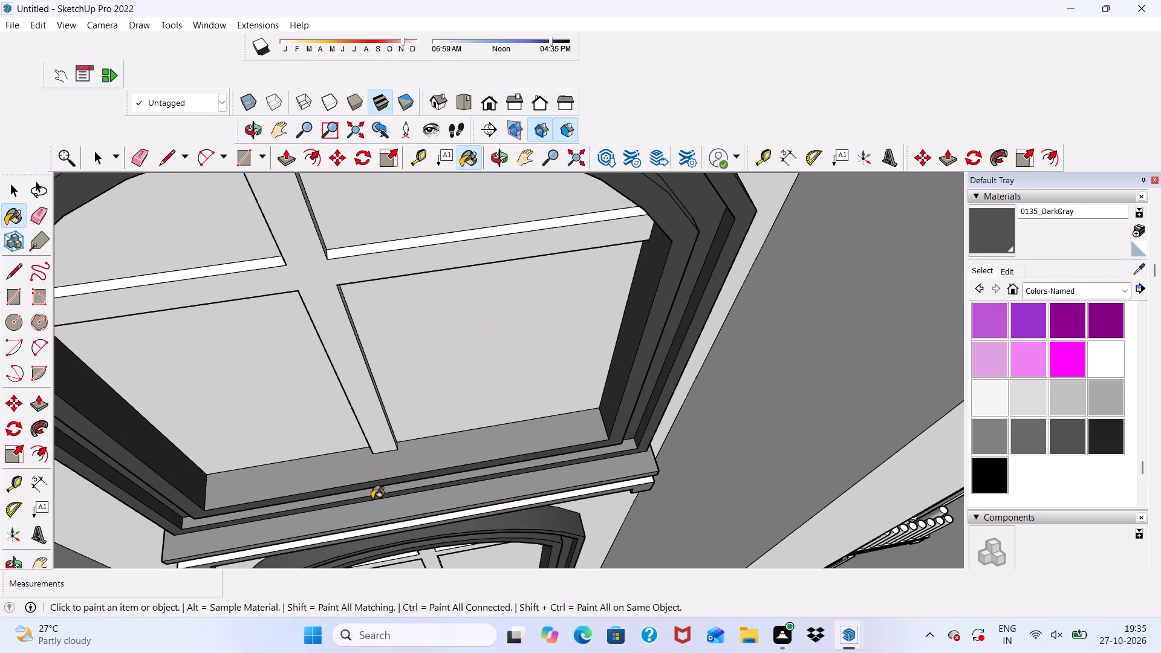
{"action": "left_click", "coordinate": [372, 497]}
{"action": "left_click", "coordinate": [369, 492]}
{"action": "left_click_drag", "start_coordinate": [366, 497], "coordinate": [363, 505]}
{"action": "scroll", "coordinate": [351, 433], "scroll_direction": "down", "scroll_amount": 4}
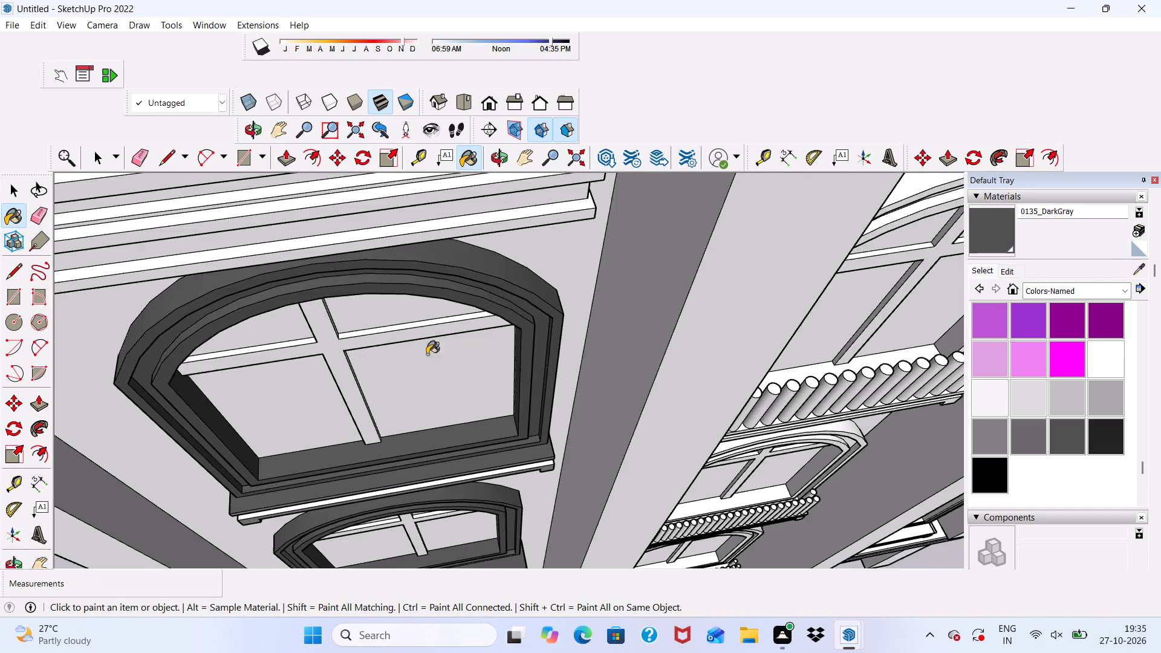
Paint the front faces of the upper window's layered sill with 0135_DarkGray.
{"action": "scroll", "coordinate": [427, 354], "scroll_direction": "down", "scroll_amount": 3}
{"action": "middle_click_drag", "start_coordinate": [437, 339], "coordinate": [515, 122]}
{"action": "scroll", "coordinate": [442, 337], "scroll_direction": "up", "scroll_amount": 9}
{"action": "left_click", "coordinate": [381, 359]}
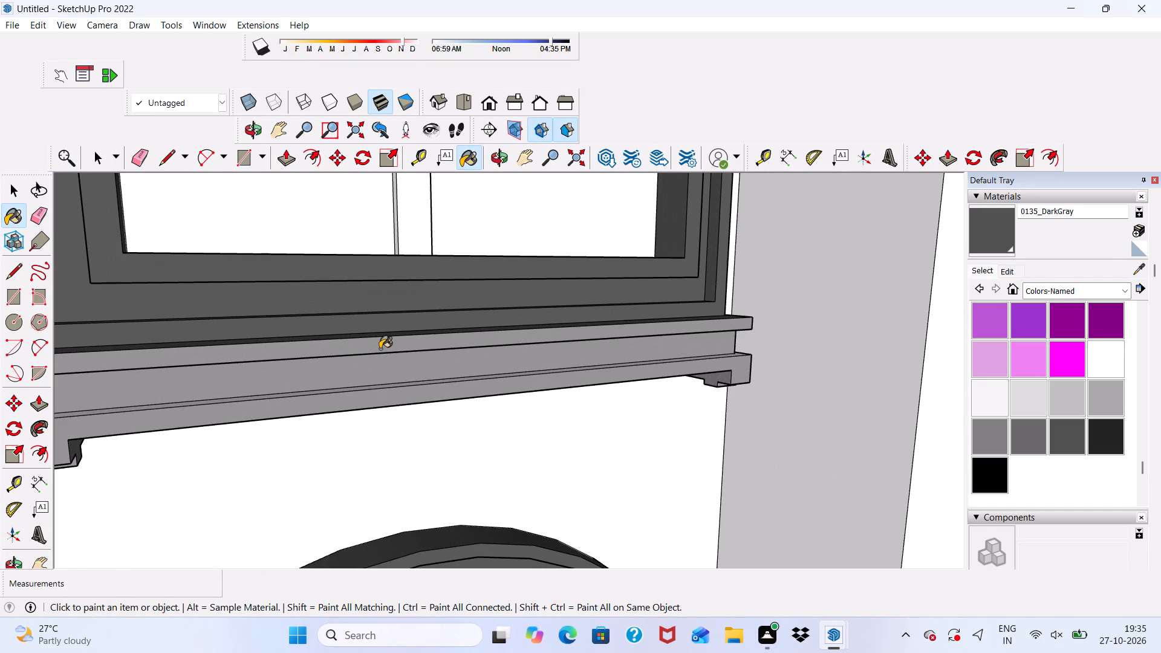
{"action": "left_click", "coordinate": [380, 349]}
{"action": "left_click", "coordinate": [371, 398]}
Paint the upper window's sill undersides and the faces of its right-end bracket with 0135_DarkGray.
{"action": "middle_click_drag", "start_coordinate": [370, 390], "coordinate": [426, 212]}
{"action": "left_click_drag", "start_coordinate": [477, 244], "coordinate": [484, 247]}
{"action": "scroll", "coordinate": [630, 329], "scroll_direction": "up", "scroll_amount": 8}
{"action": "left_click", "coordinate": [740, 352]}
{"action": "left_click", "coordinate": [756, 388]}
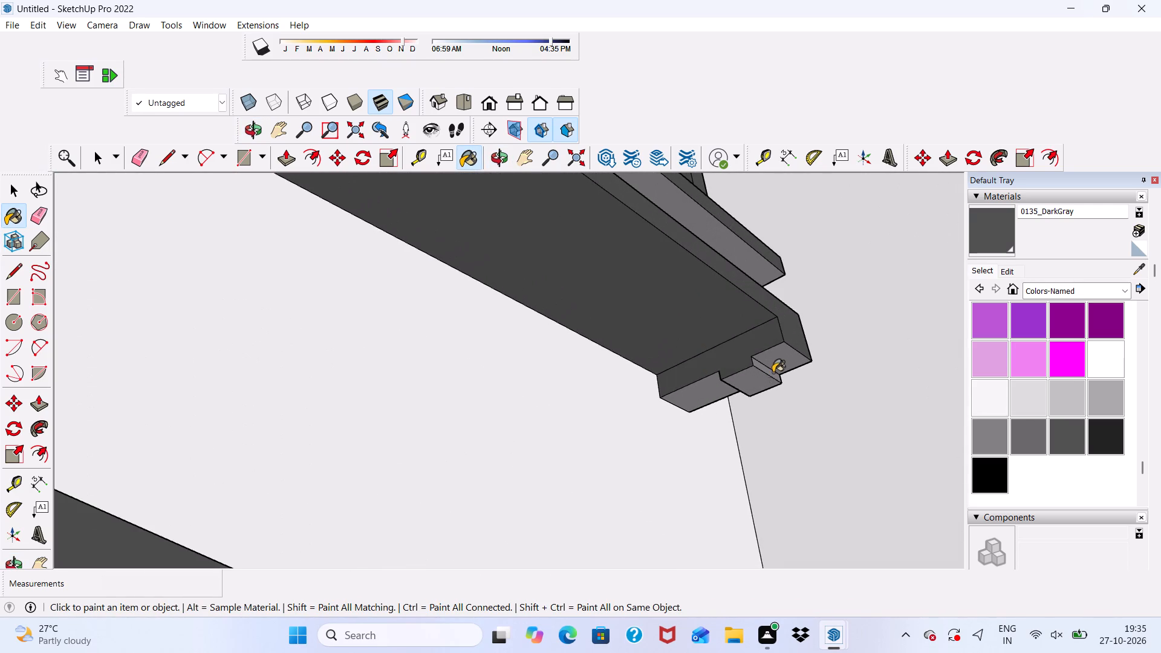
{"action": "left_click", "coordinate": [778, 359]}
{"action": "scroll", "coordinate": [772, 371], "scroll_direction": "up", "scroll_amount": 3}
{"action": "left_click", "coordinate": [769, 374]}
{"action": "scroll", "coordinate": [716, 404], "scroll_direction": "up", "scroll_amount": 4}
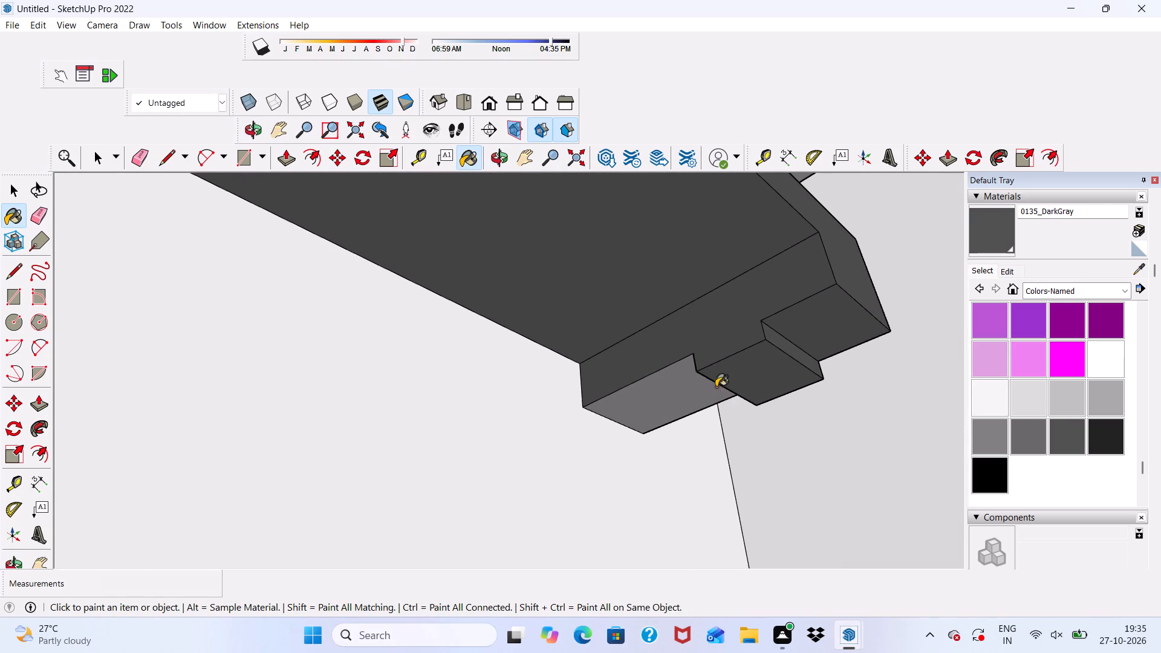
{"action": "left_click", "coordinate": [673, 398]}
{"action": "scroll", "coordinate": [611, 340], "scroll_direction": "down", "scroll_amount": 6}
{"action": "scroll", "coordinate": [693, 294], "scroll_direction": "up", "scroll_amount": 5}
{"action": "left_click", "coordinate": [723, 226]}
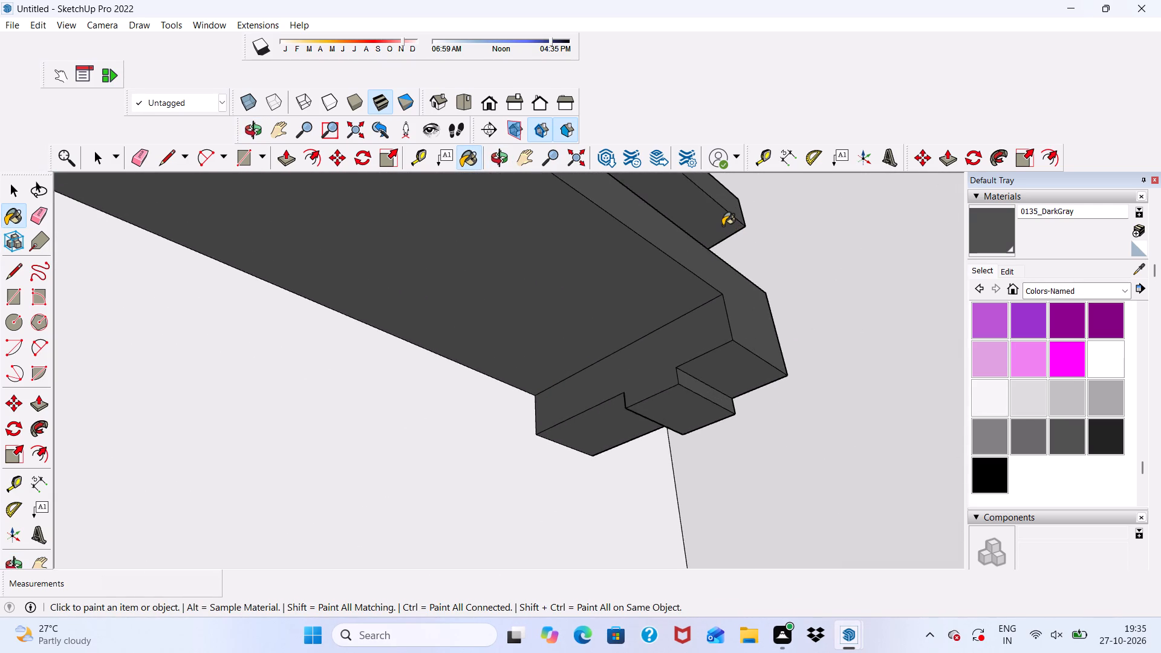
Paint the downward-facing moulding strip along the bottom of the upper window's frame with 0135_DarkGray.
{"action": "scroll", "coordinate": [723, 226], "scroll_direction": "down", "scroll_amount": 10}
{"action": "scroll", "coordinate": [714, 250], "scroll_direction": "down", "scroll_amount": 12}
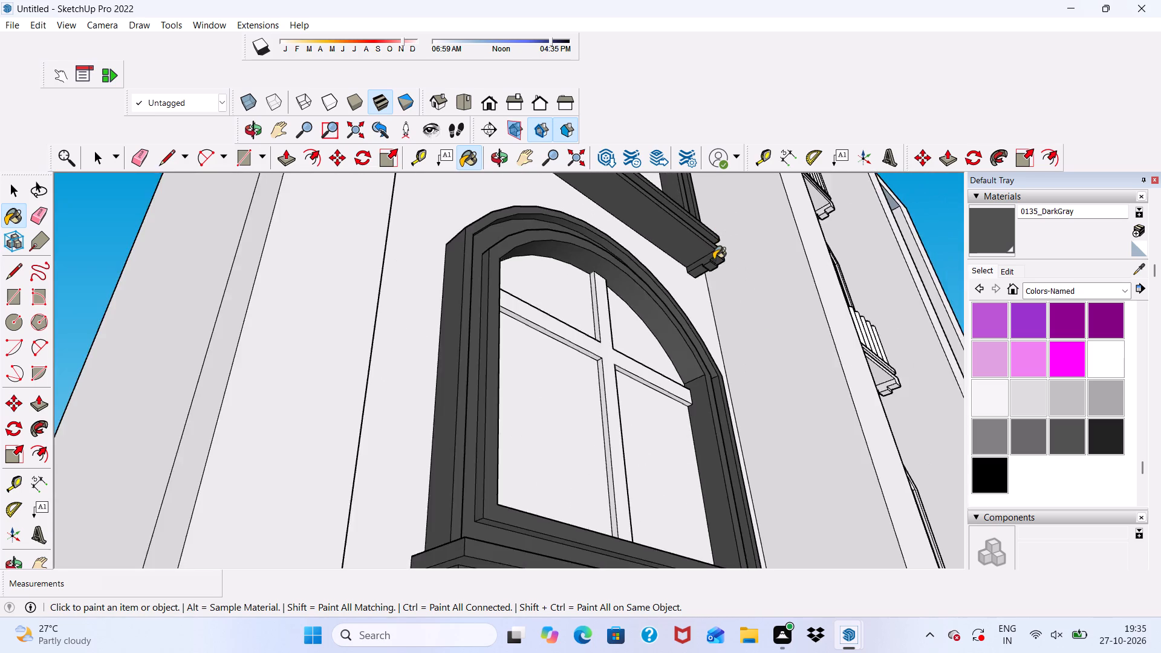
{"action": "middle_click_drag", "start_coordinate": [714, 261], "coordinate": [613, 349]}
{"action": "scroll", "coordinate": [198, 279], "scroll_direction": "up", "scroll_amount": 4}
{"action": "scroll", "coordinate": [273, 275], "scroll_direction": "up", "scroll_amount": 5}
{"action": "scroll", "coordinate": [462, 221], "scroll_direction": "up", "scroll_amount": 3}
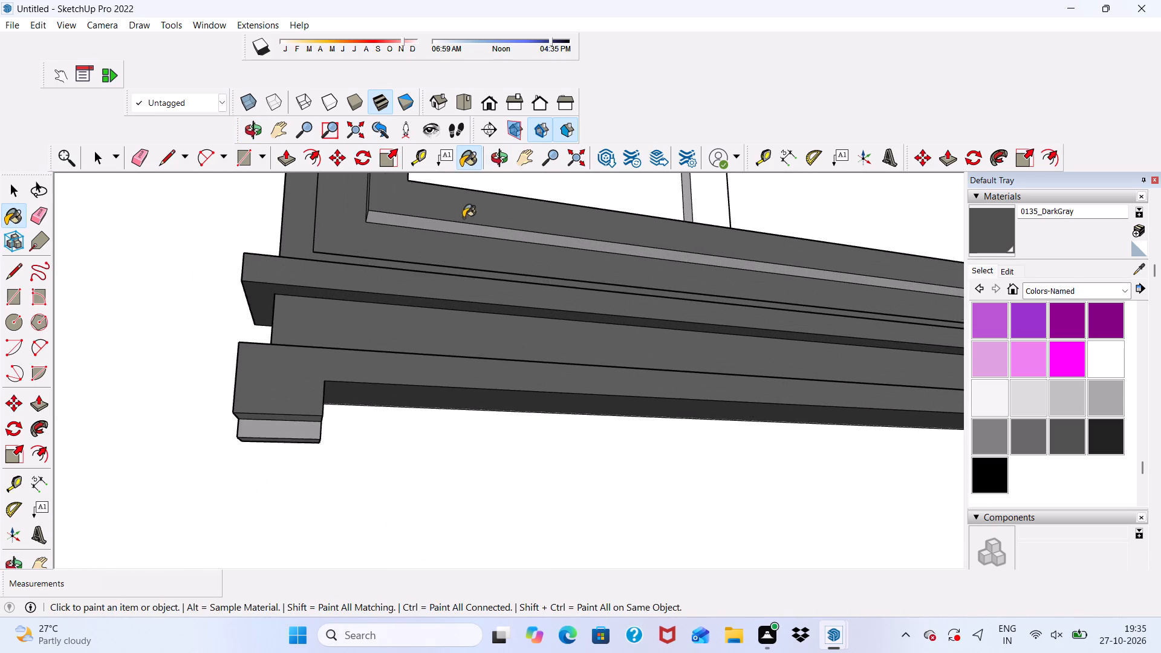
{"action": "scroll", "coordinate": [453, 232], "scroll_direction": "up", "scroll_amount": 1}
{"action": "left_click", "coordinate": [457, 224]}
Paint the stepped underside and end faces of the bracket at the left end of the upper window's sill with 0135_DarkGray.
{"action": "scroll", "coordinate": [457, 224], "scroll_direction": "down", "scroll_amount": 4}
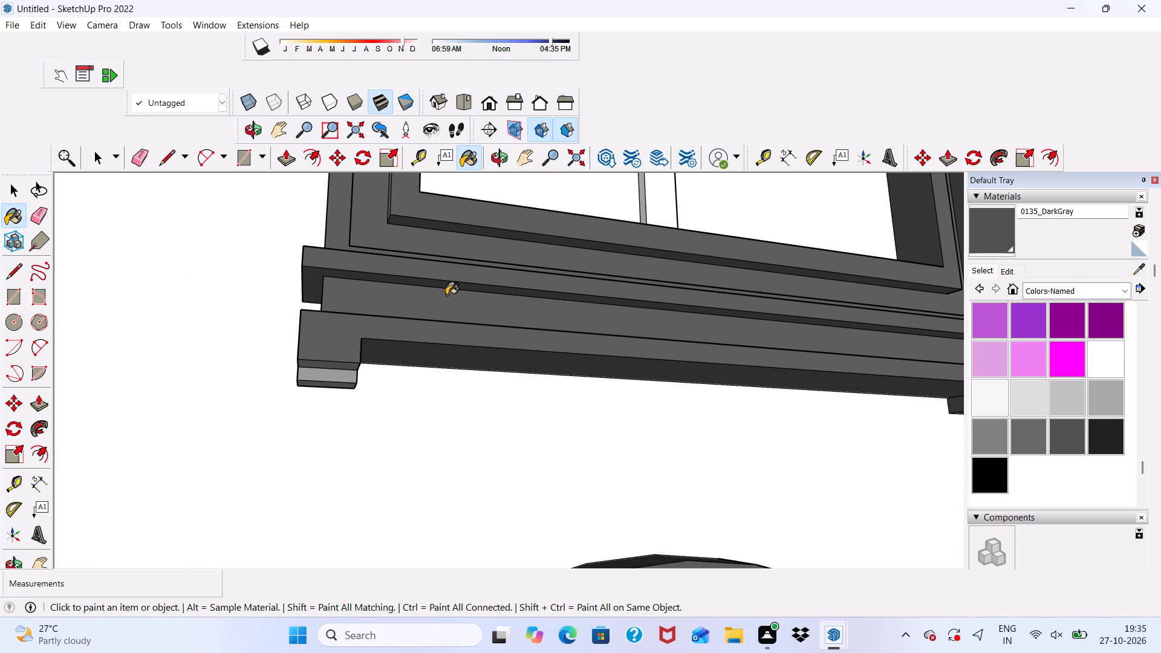
{"action": "middle_click_drag", "start_coordinate": [446, 295], "coordinate": [466, 187]}
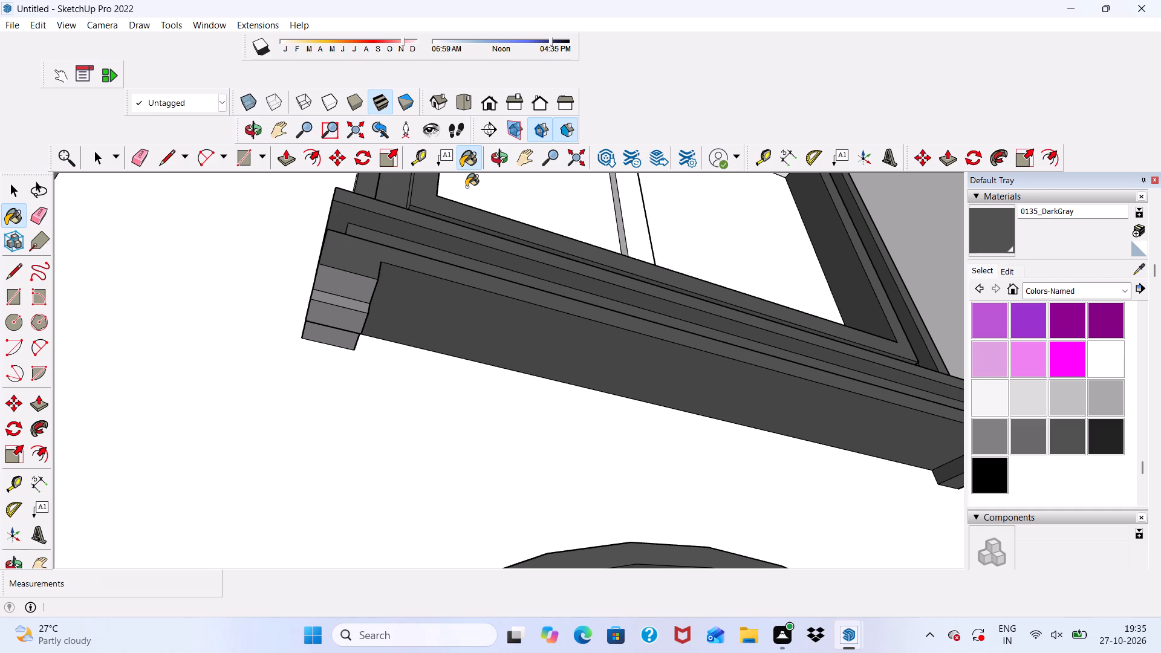
{"action": "scroll", "coordinate": [386, 290], "scroll_direction": "up", "scroll_amount": 8}
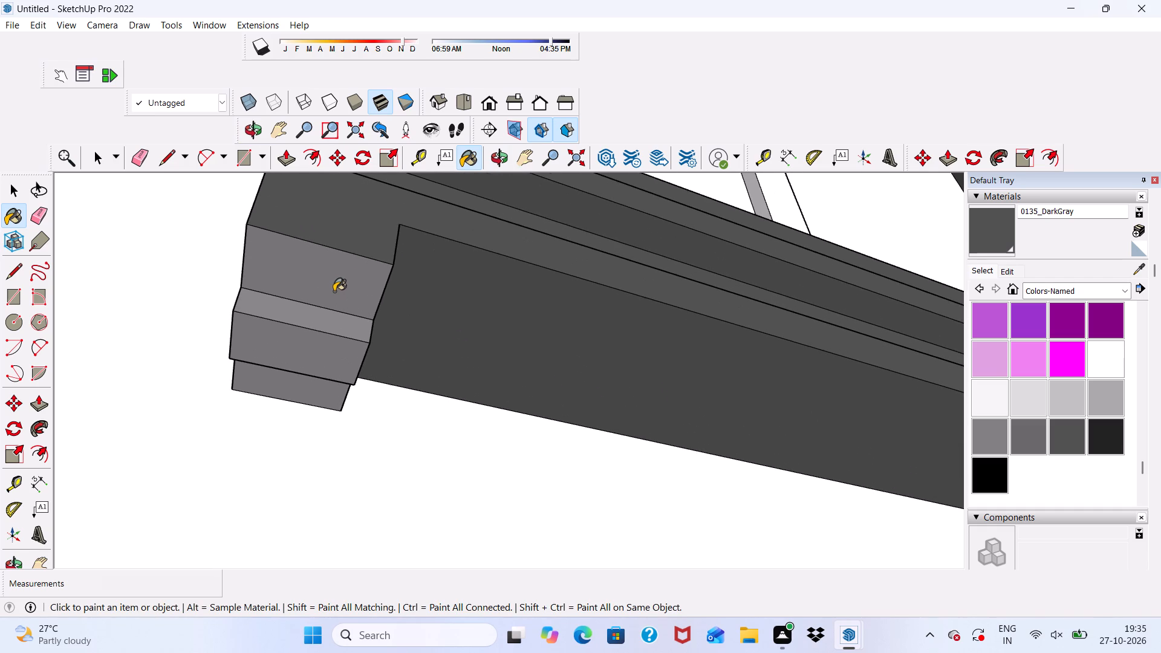
{"action": "left_click", "coordinate": [334, 291]}
{"action": "left_click", "coordinate": [316, 323]}
{"action": "left_click", "coordinate": [300, 359]}
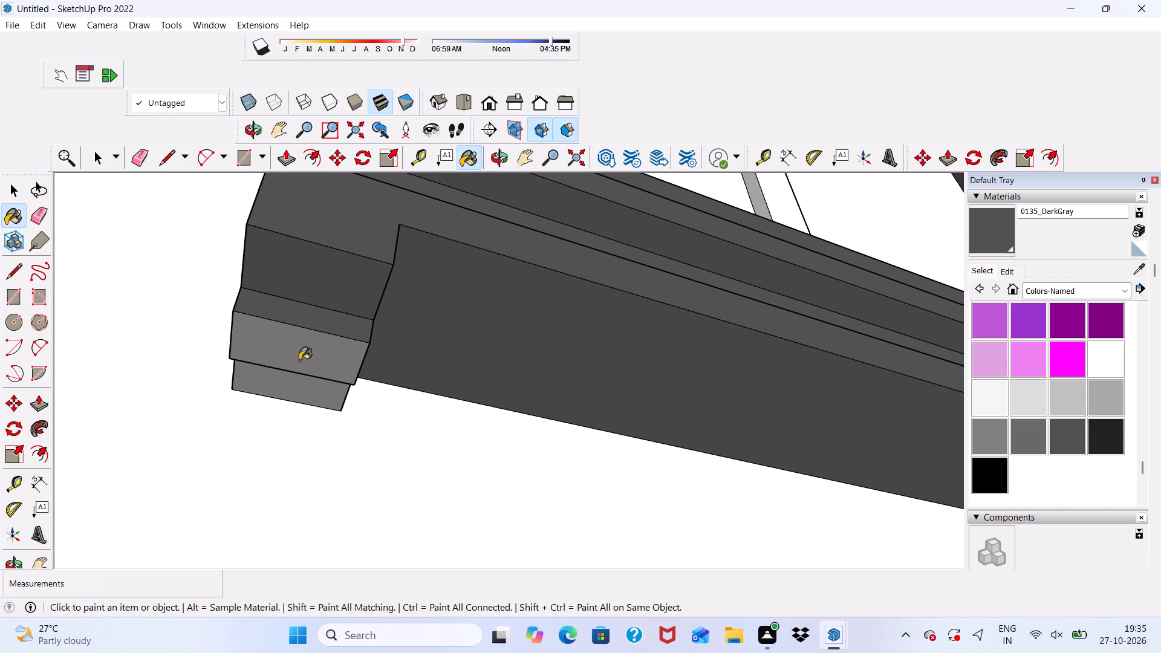
{"action": "middle_click_drag", "start_coordinate": [299, 360], "coordinate": [594, 440]}
{"action": "left_click", "coordinate": [370, 305]}
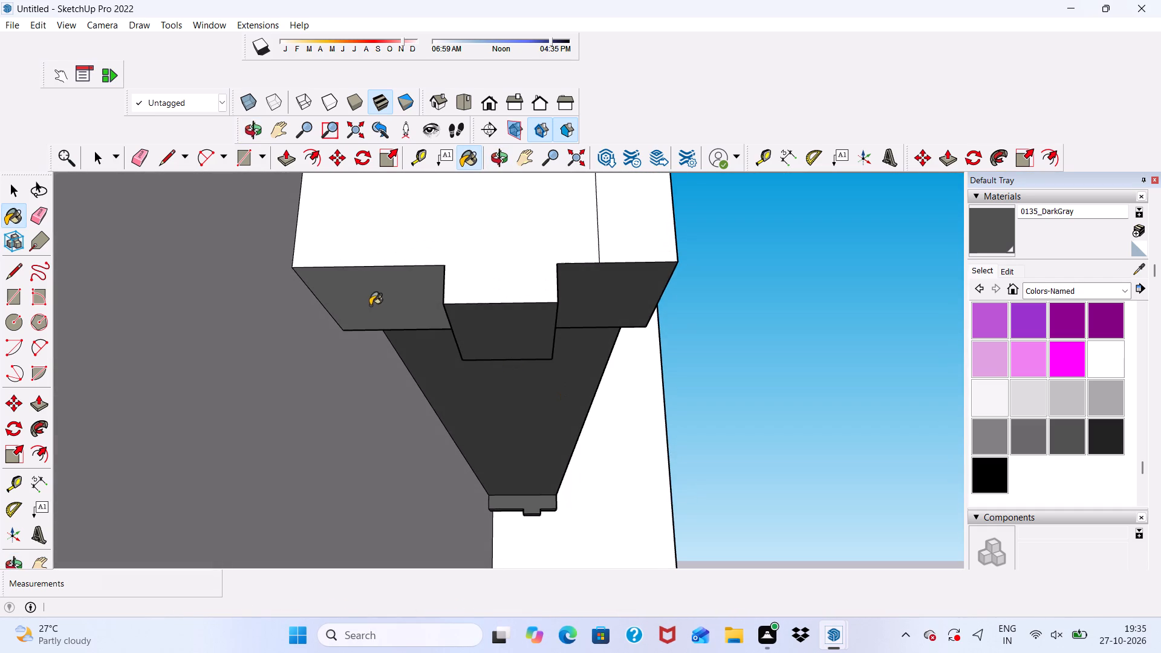
{"action": "left_click", "coordinate": [456, 296]}
{"action": "left_click", "coordinate": [438, 252]}
{"action": "left_click", "coordinate": [633, 230]}
{"action": "scroll", "coordinate": [602, 260], "scroll_direction": "down", "scroll_amount": 5}
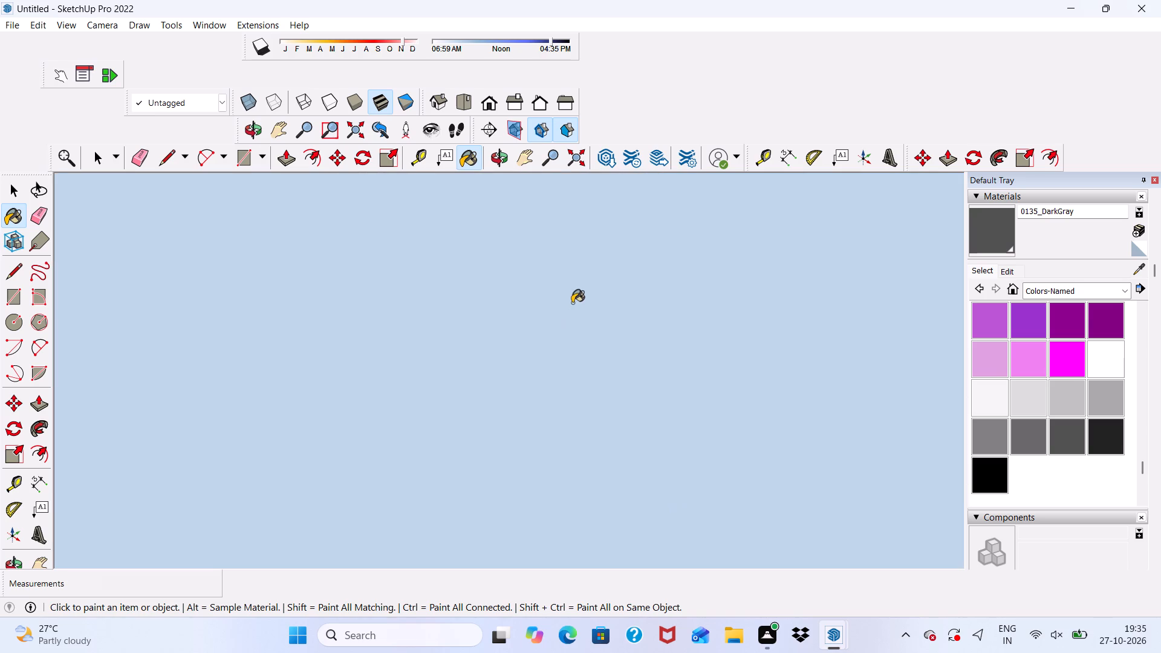
Paint the upper window's left moulding side, outer left frame side and the left ends of its sill layers with 0135_DarkGray.
{"action": "left_click", "coordinate": [489, 99]}
{"action": "scroll", "coordinate": [458, 271], "scroll_direction": "down", "scroll_amount": 4}
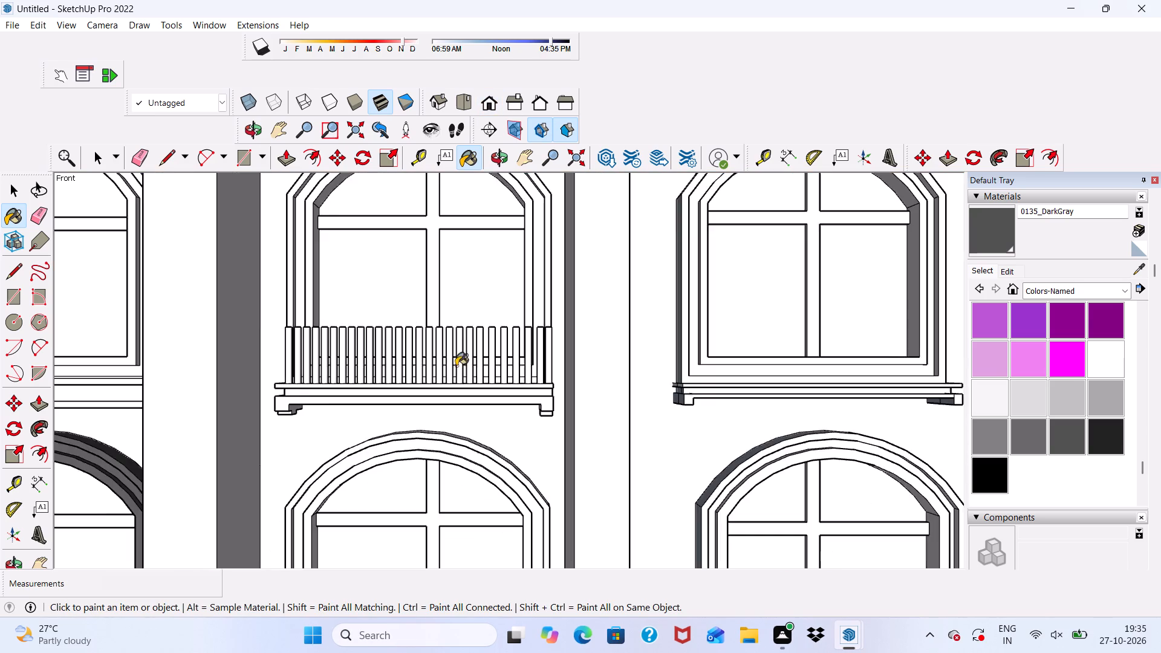
{"action": "scroll", "coordinate": [456, 366], "scroll_direction": "down", "scroll_amount": 7}
{"action": "scroll", "coordinate": [468, 364], "scroll_direction": "up", "scroll_amount": 5}
{"action": "scroll", "coordinate": [328, 359], "scroll_direction": "down", "scroll_amount": 4}
{"action": "scroll", "coordinate": [111, 426], "scroll_direction": "up", "scroll_amount": 5}
{"action": "scroll", "coordinate": [133, 345], "scroll_direction": "down", "scroll_amount": 13}
{"action": "scroll", "coordinate": [543, 363], "scroll_direction": "up", "scroll_amount": 2}
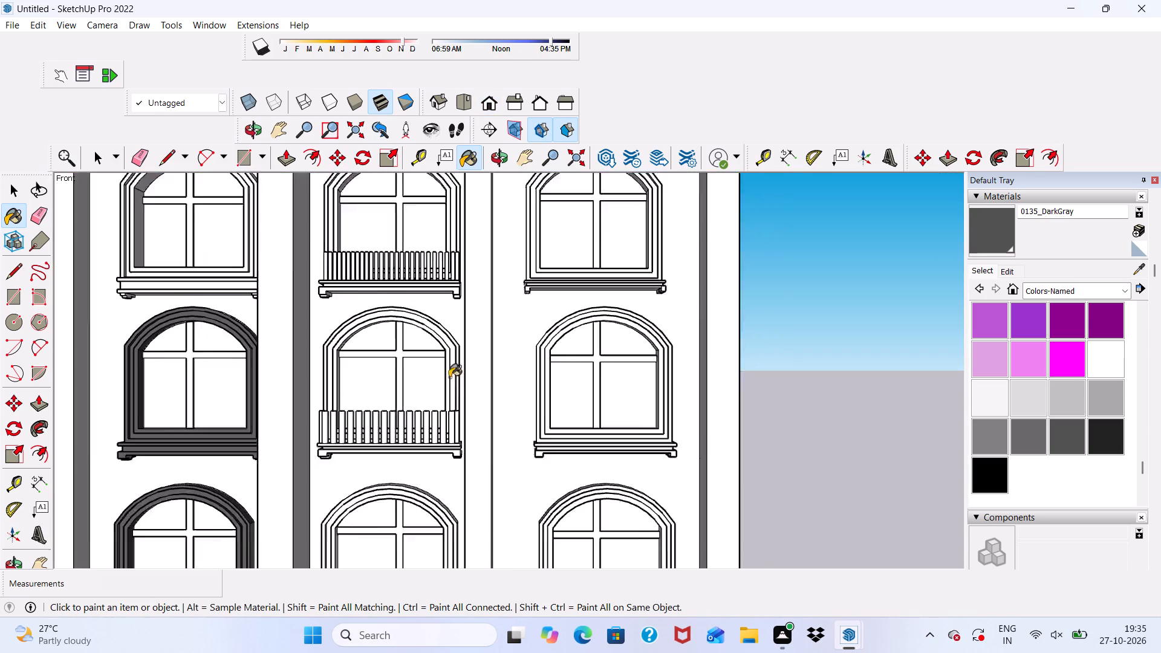
{"action": "scroll", "coordinate": [449, 377], "scroll_direction": "up", "scroll_amount": 11}
{"action": "scroll", "coordinate": [203, 343], "scroll_direction": "down", "scroll_amount": 5}
{"action": "middle_click_drag", "start_coordinate": [203, 343], "coordinate": [572, 285]}
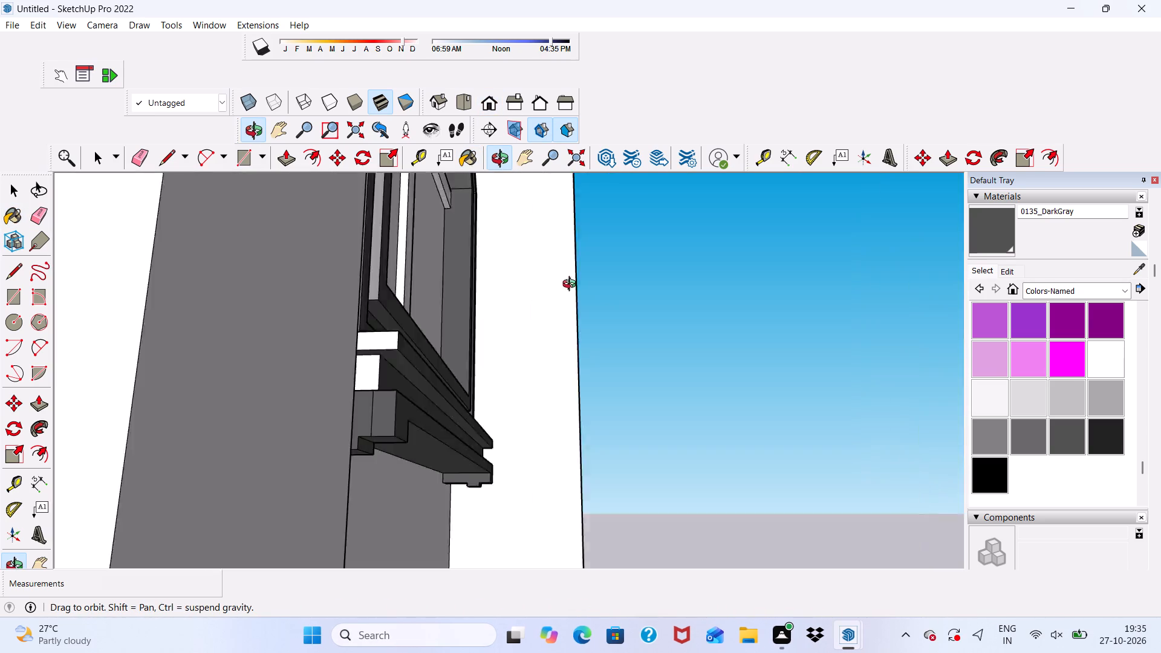
{"action": "middle_click_drag", "start_coordinate": [572, 285], "coordinate": [544, 319]}
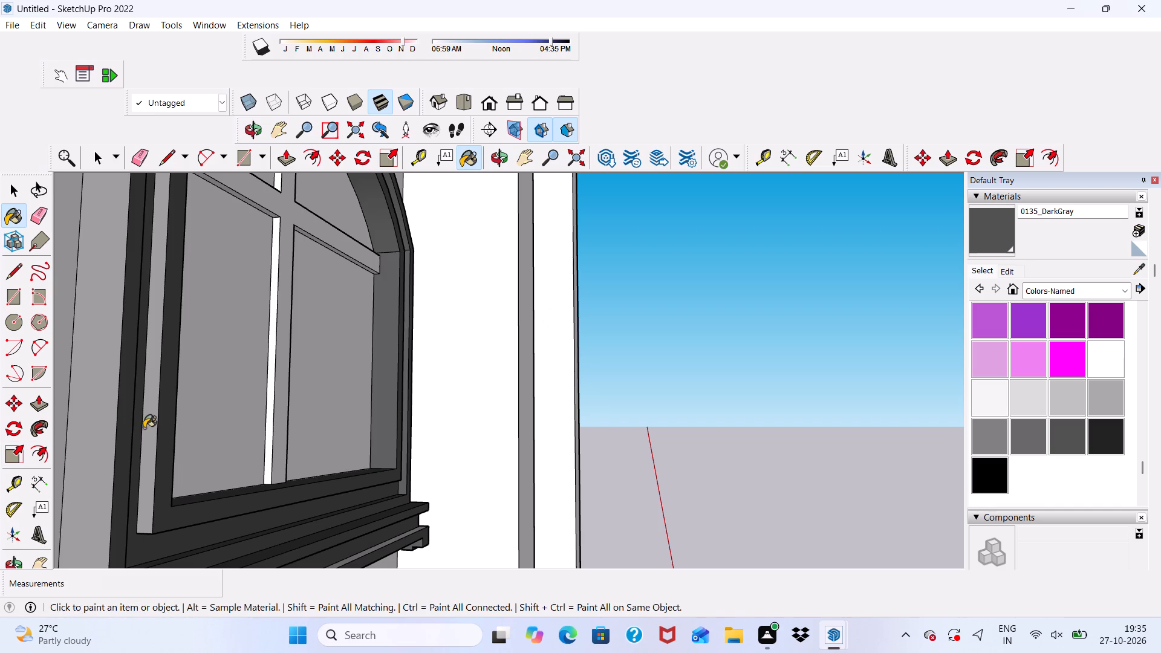
{"action": "left_click", "coordinate": [154, 425]}
{"action": "scroll", "coordinate": [164, 375], "scroll_direction": "down", "scroll_amount": 5}
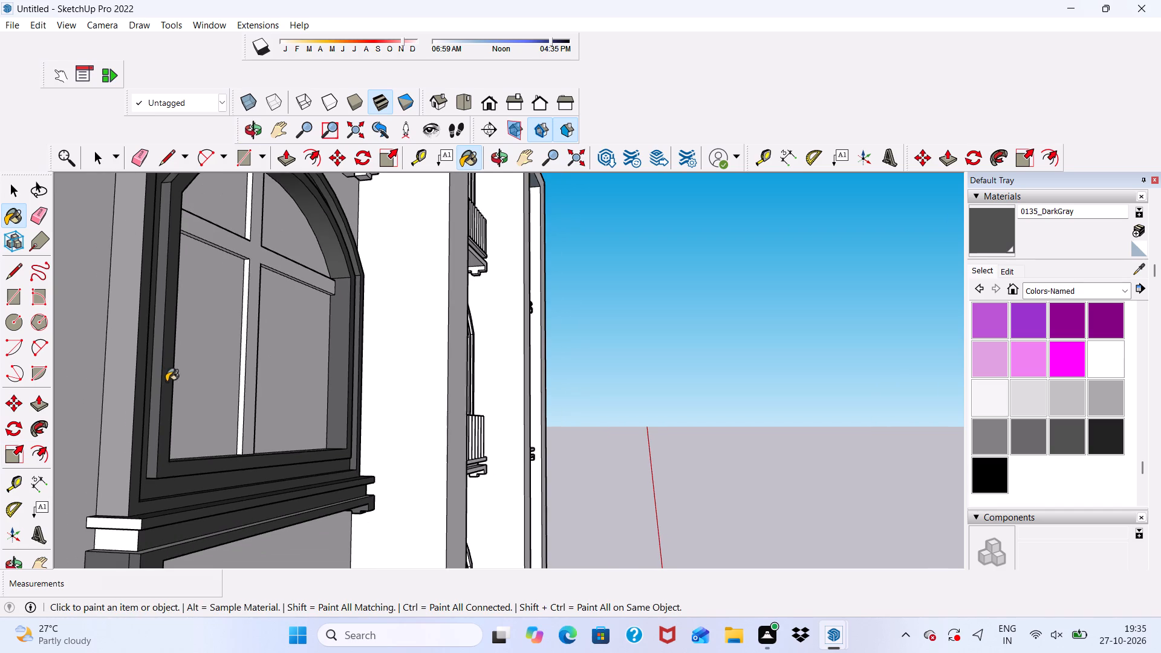
{"action": "scroll", "coordinate": [123, 516], "scroll_direction": "up", "scroll_amount": 3}
{"action": "left_click", "coordinate": [119, 531]}
{"action": "left_click", "coordinate": [119, 551]}
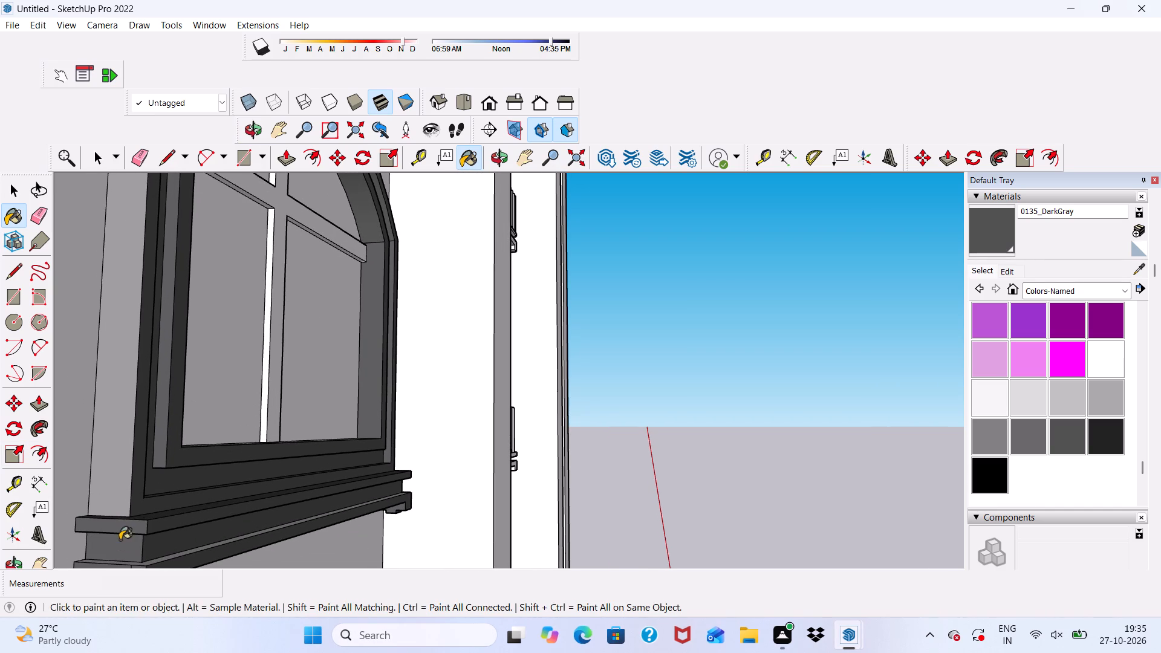
{"action": "left_click", "coordinate": [123, 391]}
{"action": "scroll", "coordinate": [94, 392], "scroll_direction": "down", "scroll_amount": 9}
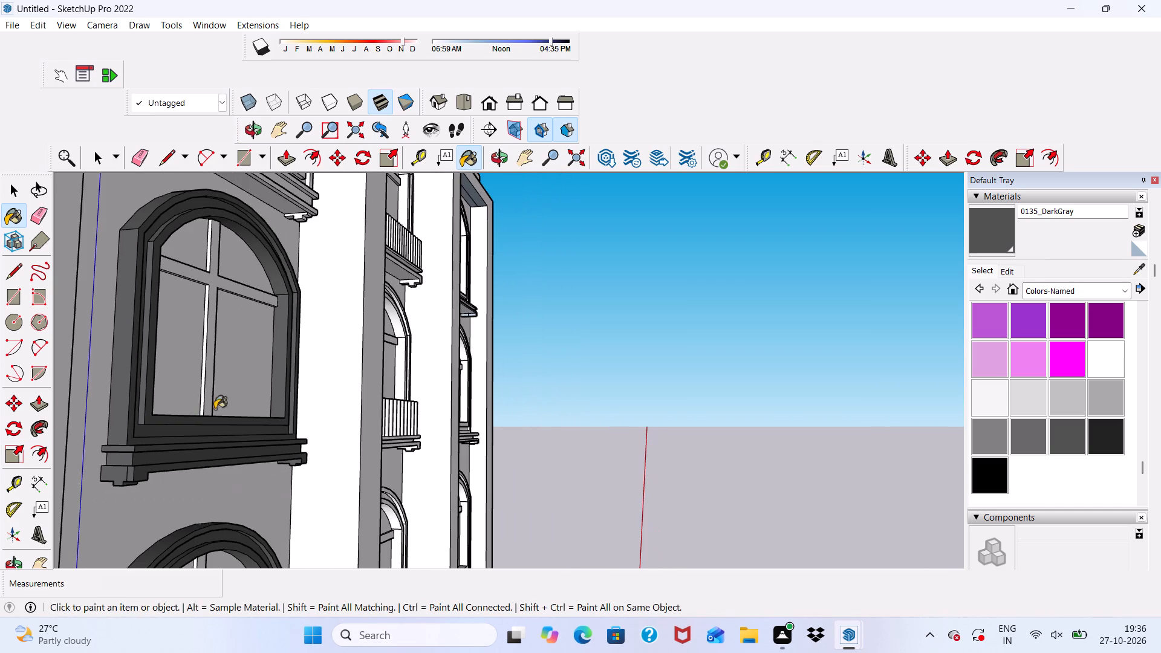
Paint the remaining light face at the right end of the upper window's sill with 0135_DarkGray.
{"action": "scroll", "coordinate": [302, 362], "scroll_direction": "up", "scroll_amount": 10}
{"action": "middle_click_drag", "start_coordinate": [305, 361], "coordinate": [155, 465]}
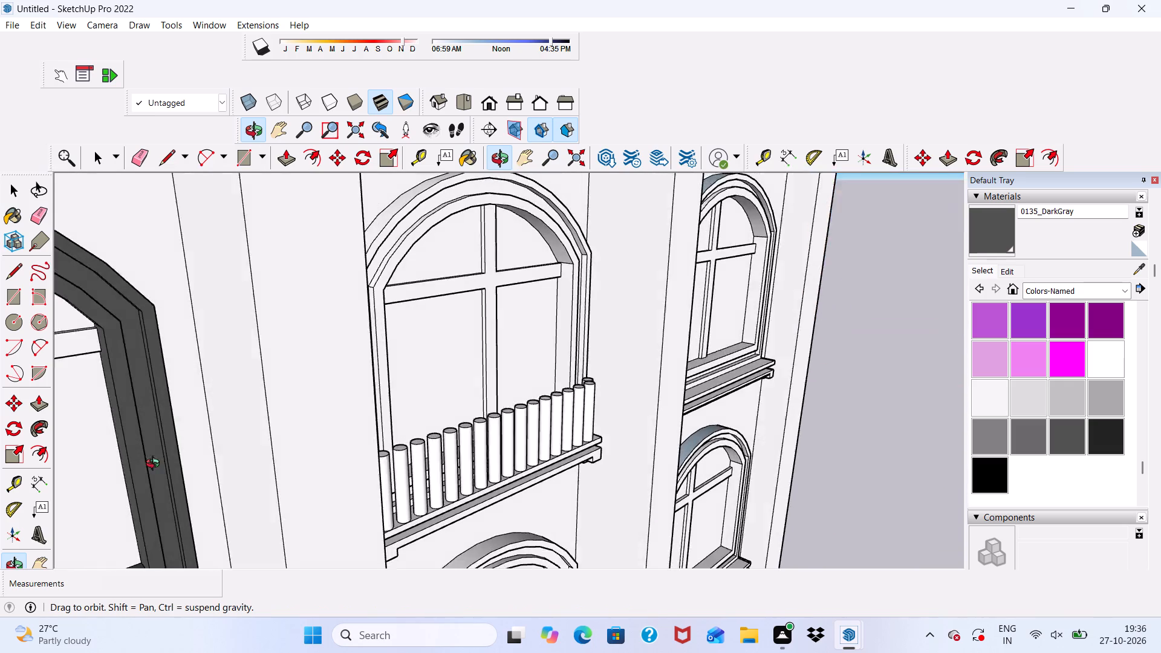
{"action": "middle_click_drag", "start_coordinate": [155, 465], "coordinate": [96, 494]}
{"action": "scroll", "coordinate": [178, 504], "scroll_direction": "up", "scroll_amount": 2}
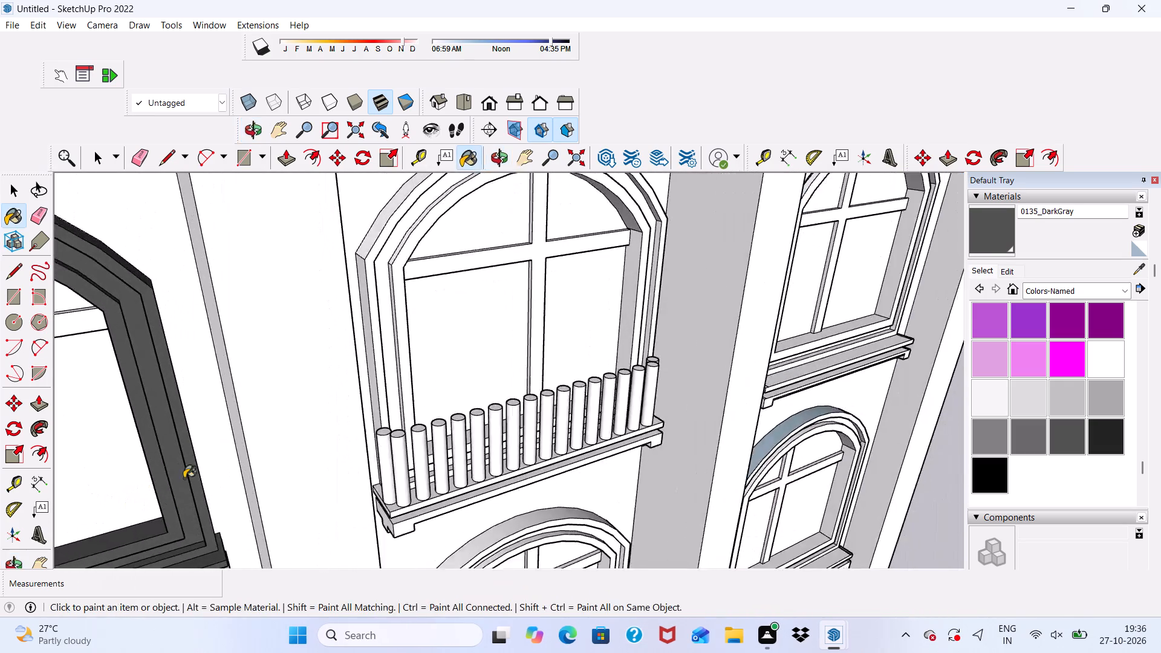
{"action": "scroll", "coordinate": [184, 478], "scroll_direction": "up", "scroll_amount": 1}
{"action": "scroll", "coordinate": [187, 352], "scroll_direction": "down", "scroll_amount": 5}
{"action": "scroll", "coordinate": [187, 586], "scroll_direction": "up", "scroll_amount": 13}
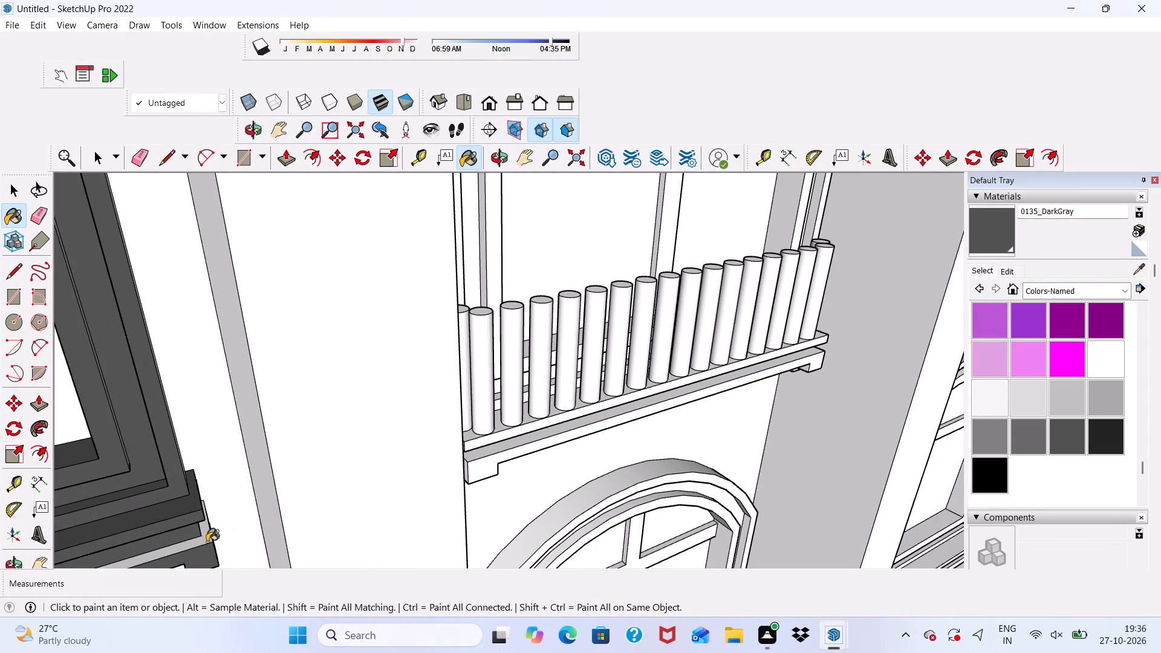
{"action": "left_click", "coordinate": [207, 542]}
Paint the left column's lowest window with 0135_DarkGray on its bottom moulding strip, right reveal and right moulding side.
{"action": "scroll", "coordinate": [212, 499], "scroll_direction": "down", "scroll_amount": 5}
{"action": "scroll", "coordinate": [245, 406], "scroll_direction": "down", "scroll_amount": 10}
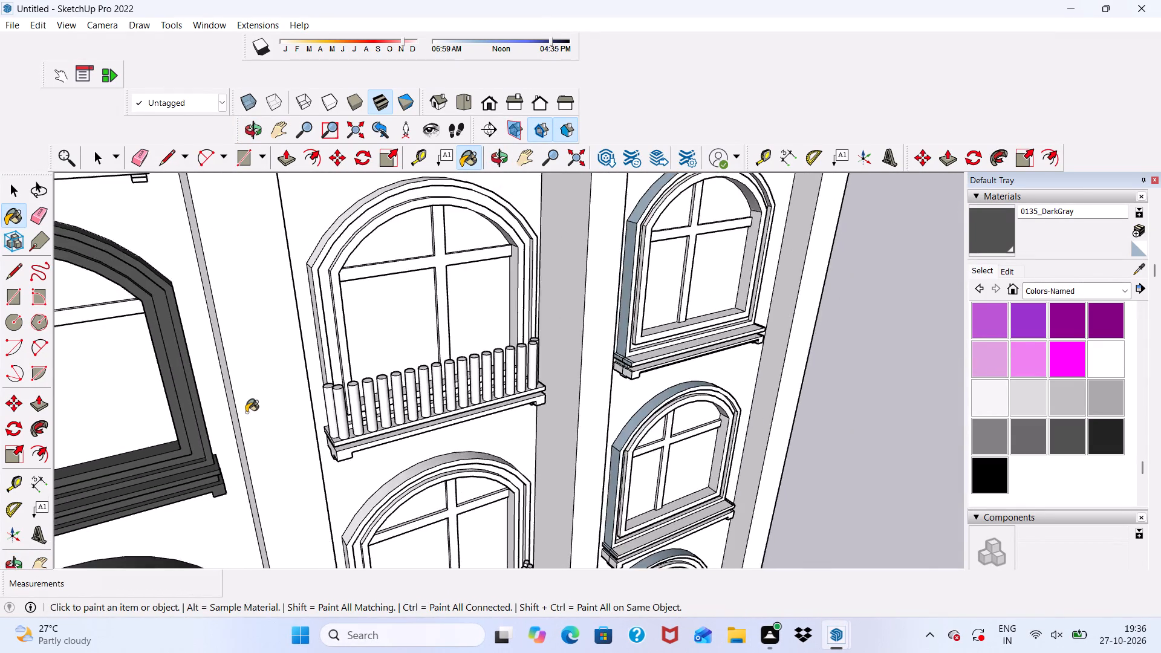
{"action": "scroll", "coordinate": [246, 412], "scroll_direction": "down", "scroll_amount": 2}
{"action": "scroll", "coordinate": [339, 406], "scroll_direction": "up", "scroll_amount": 2}
{"action": "scroll", "coordinate": [371, 381], "scroll_direction": "down", "scroll_amount": 16}
{"action": "scroll", "coordinate": [305, 414], "scroll_direction": "up", "scroll_amount": 10}
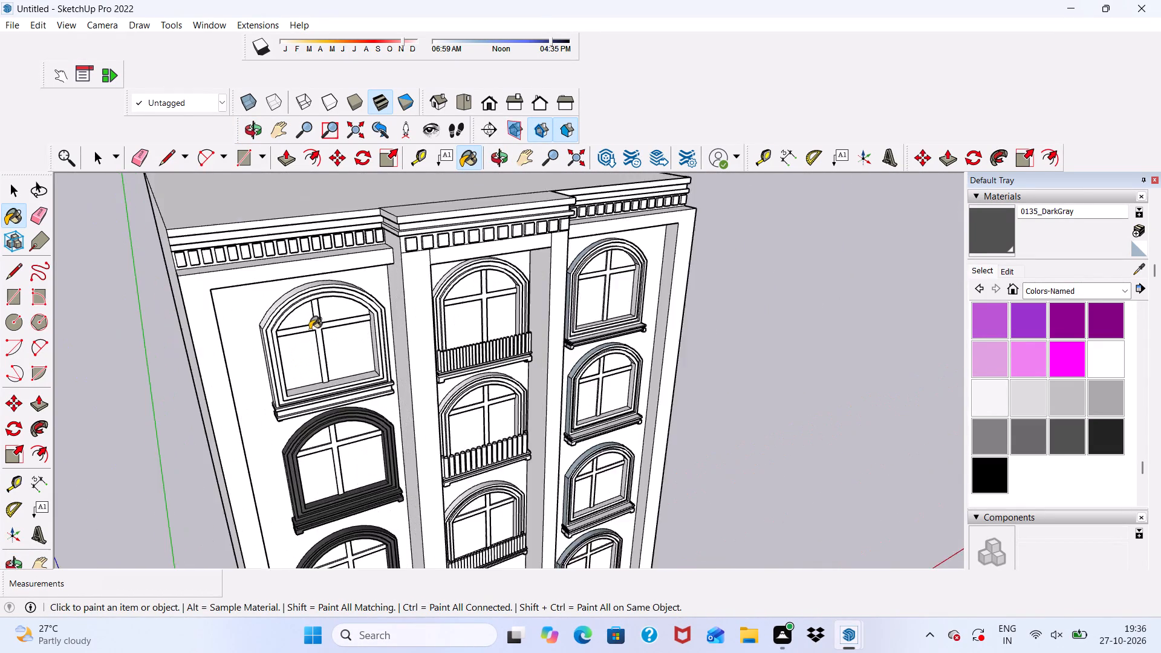
{"action": "scroll", "coordinate": [310, 330], "scroll_direction": "down", "scroll_amount": 2}
{"action": "scroll", "coordinate": [328, 398], "scroll_direction": "up", "scroll_amount": 4}
{"action": "scroll", "coordinate": [328, 398], "scroll_direction": "down", "scroll_amount": 1}
{"action": "middle_click_drag", "start_coordinate": [328, 398], "coordinate": [329, 221]}
{"action": "scroll", "coordinate": [329, 221], "scroll_direction": "up", "scroll_amount": 1}
{"action": "scroll", "coordinate": [329, 231], "scroll_direction": "down", "scroll_amount": 10}
{"action": "scroll", "coordinate": [314, 494], "scroll_direction": "up", "scroll_amount": 4}
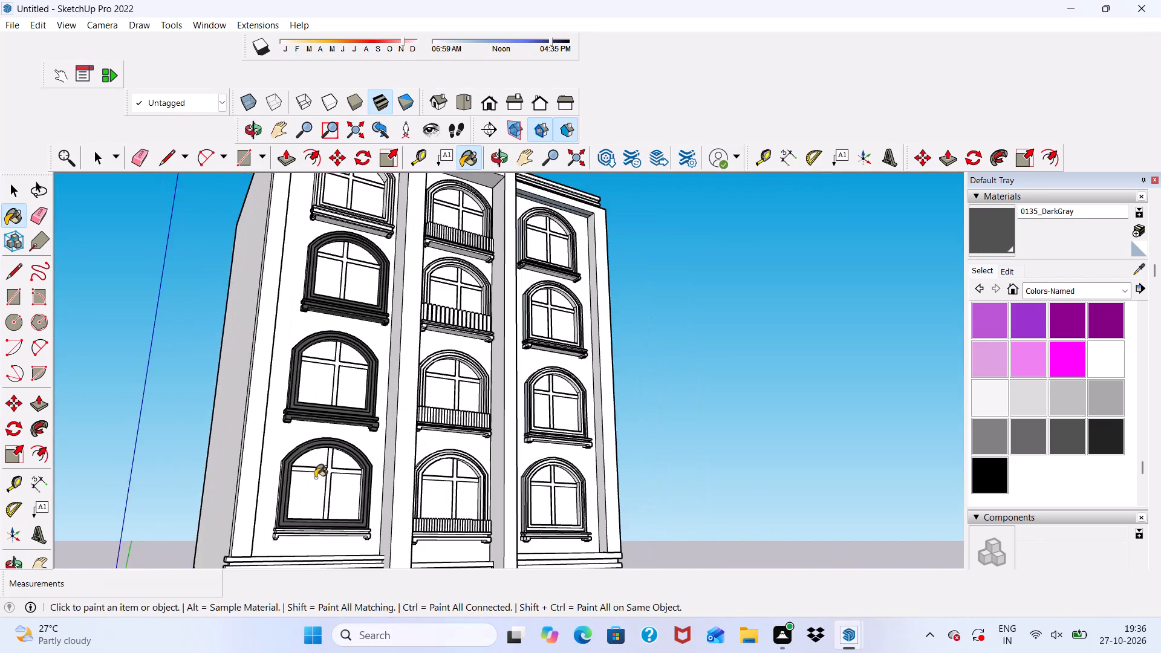
{"action": "scroll", "coordinate": [367, 330], "scroll_direction": "up", "scroll_amount": 5}
{"action": "scroll", "coordinate": [367, 327], "scroll_direction": "down", "scroll_amount": 5}
{"action": "scroll", "coordinate": [314, 533], "scroll_direction": "up", "scroll_amount": 6}
{"action": "scroll", "coordinate": [320, 335], "scroll_direction": "down", "scroll_amount": 4}
{"action": "scroll", "coordinate": [308, 554], "scroll_direction": "up", "scroll_amount": 2}
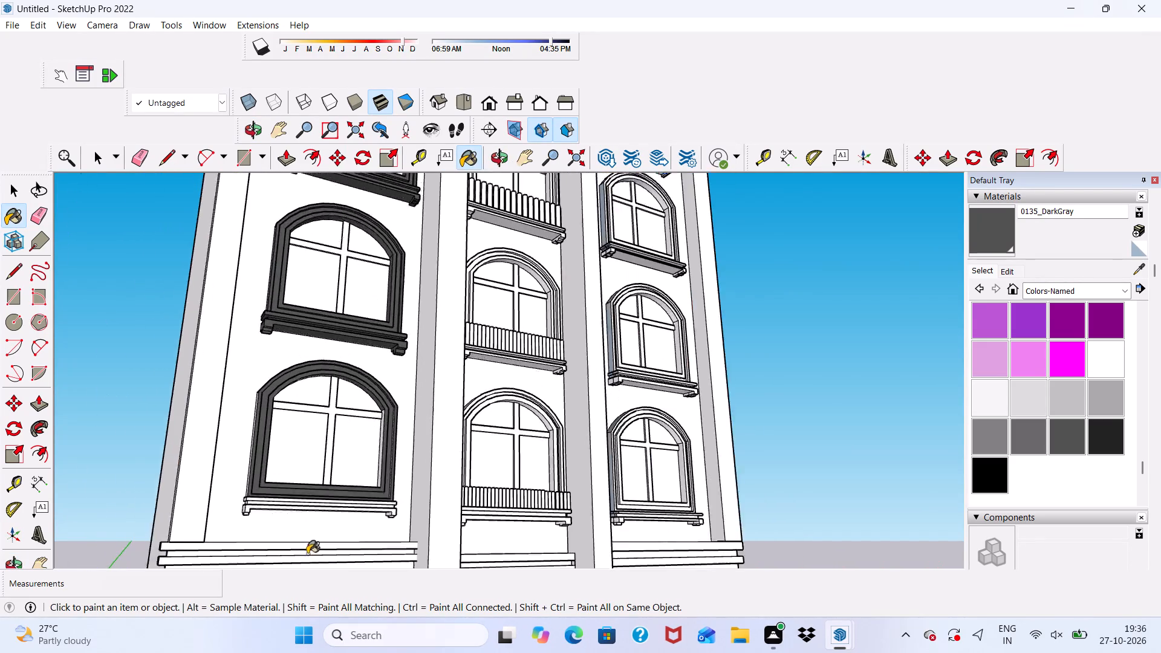
{"action": "scroll", "coordinate": [307, 554], "scroll_direction": "up", "scroll_amount": 17}
{"action": "scroll", "coordinate": [325, 432], "scroll_direction": "up", "scroll_amount": 4}
{"action": "scroll", "coordinate": [345, 419], "scroll_direction": "down", "scroll_amount": 1}
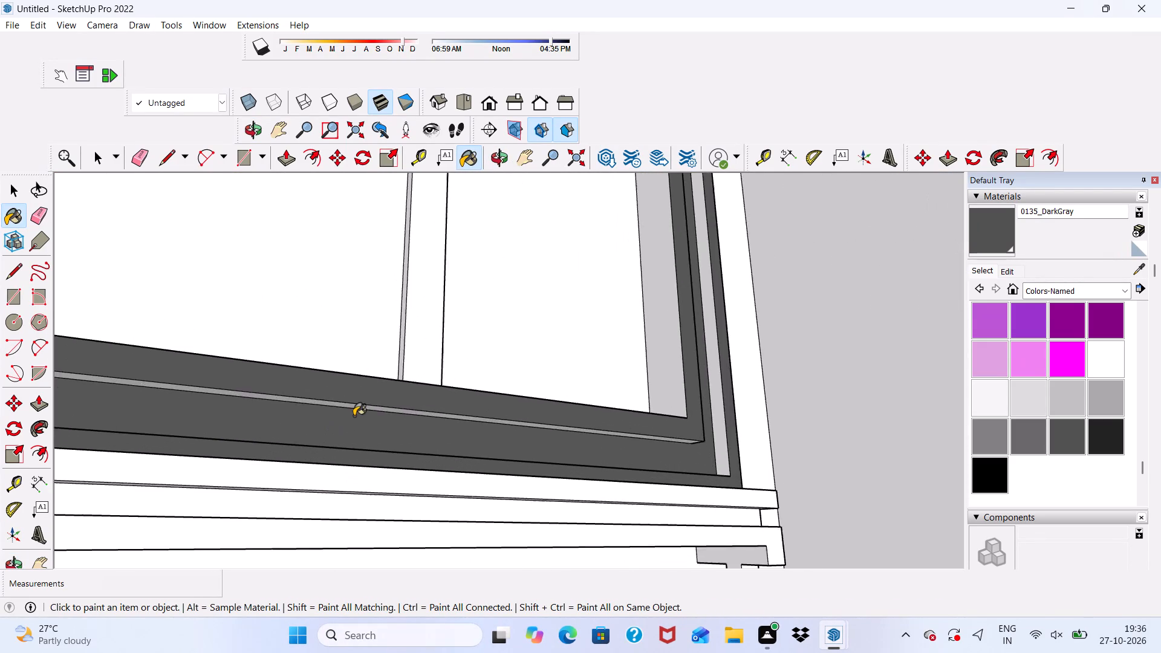
{"action": "scroll", "coordinate": [354, 416], "scroll_direction": "up", "scroll_amount": 4}
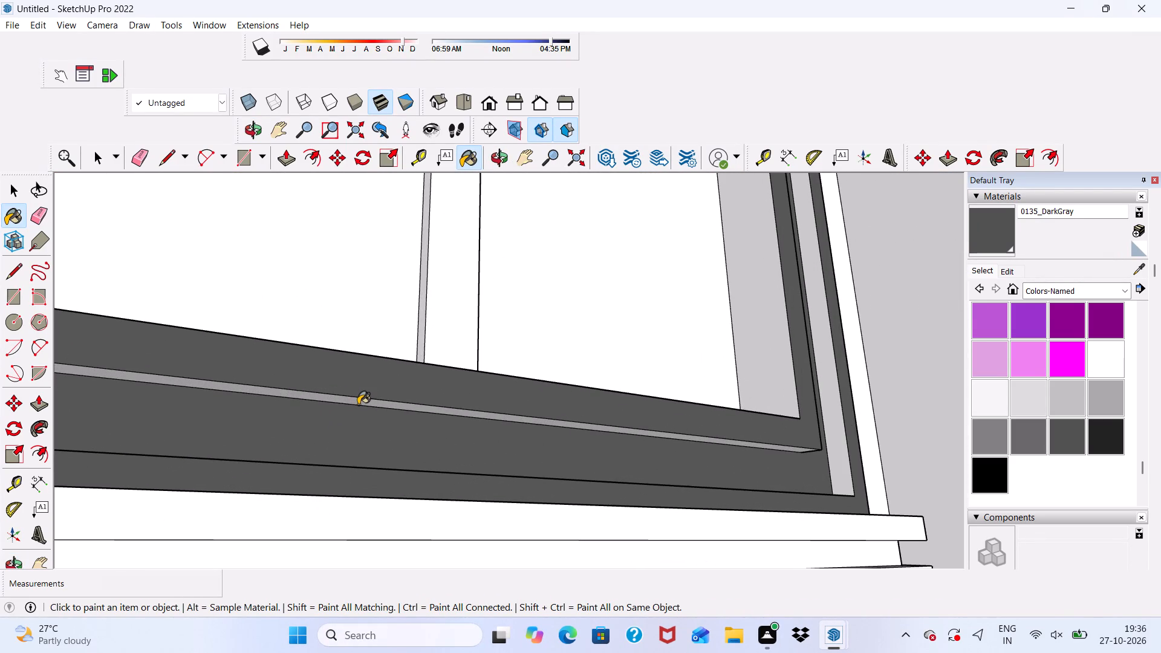
{"action": "left_click", "coordinate": [359, 403]}
{"action": "scroll", "coordinate": [359, 403], "scroll_direction": "down", "scroll_amount": 4}
{"action": "scroll", "coordinate": [709, 351], "scroll_direction": "up", "scroll_amount": 1}
{"action": "left_click", "coordinate": [686, 360]}
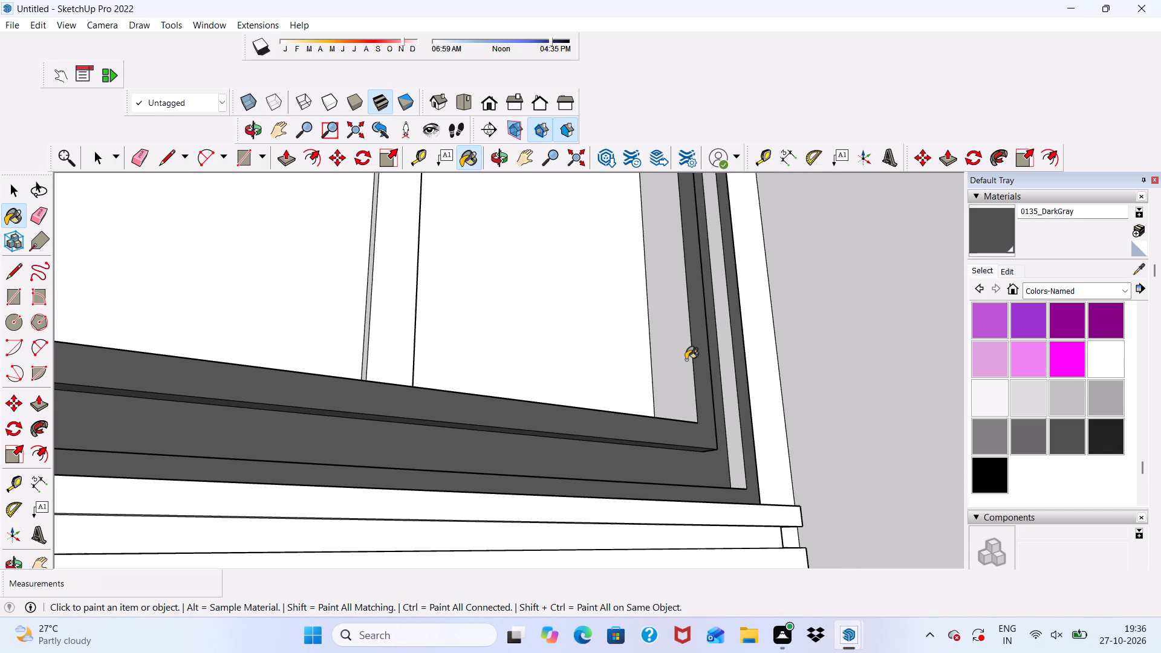
{"action": "left_click", "coordinate": [735, 422]}
Paint the lowest window's left moulding side and outer left frame side with 0135_DarkGray.
{"action": "scroll", "coordinate": [727, 377], "scroll_direction": "down", "scroll_amount": 3}
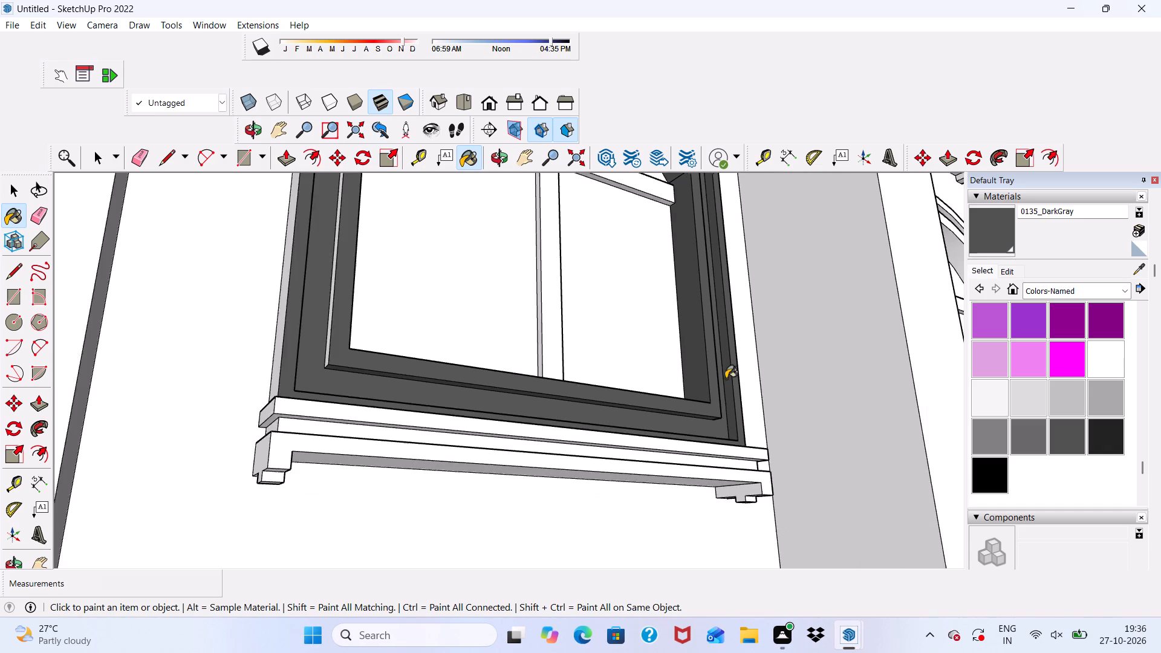
{"action": "scroll", "coordinate": [726, 378], "scroll_direction": "down", "scroll_amount": 8}
{"action": "scroll", "coordinate": [521, 334], "scroll_direction": "up", "scroll_amount": 8}
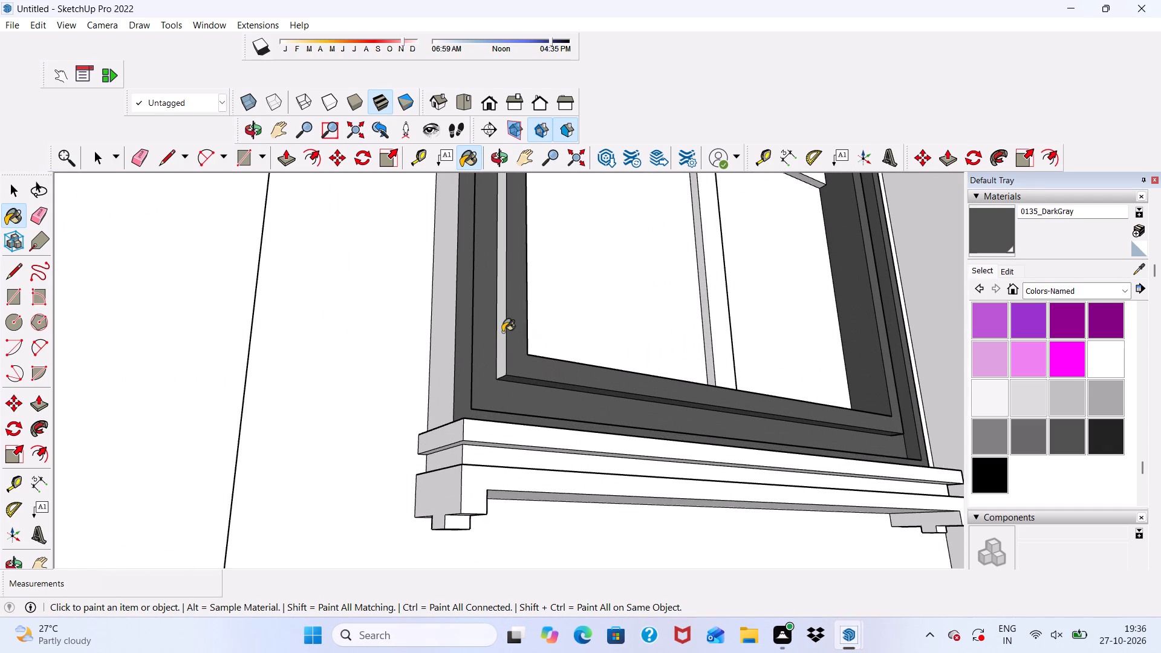
{"action": "left_click", "coordinate": [502, 332]}
{"action": "left_click", "coordinate": [443, 371]}
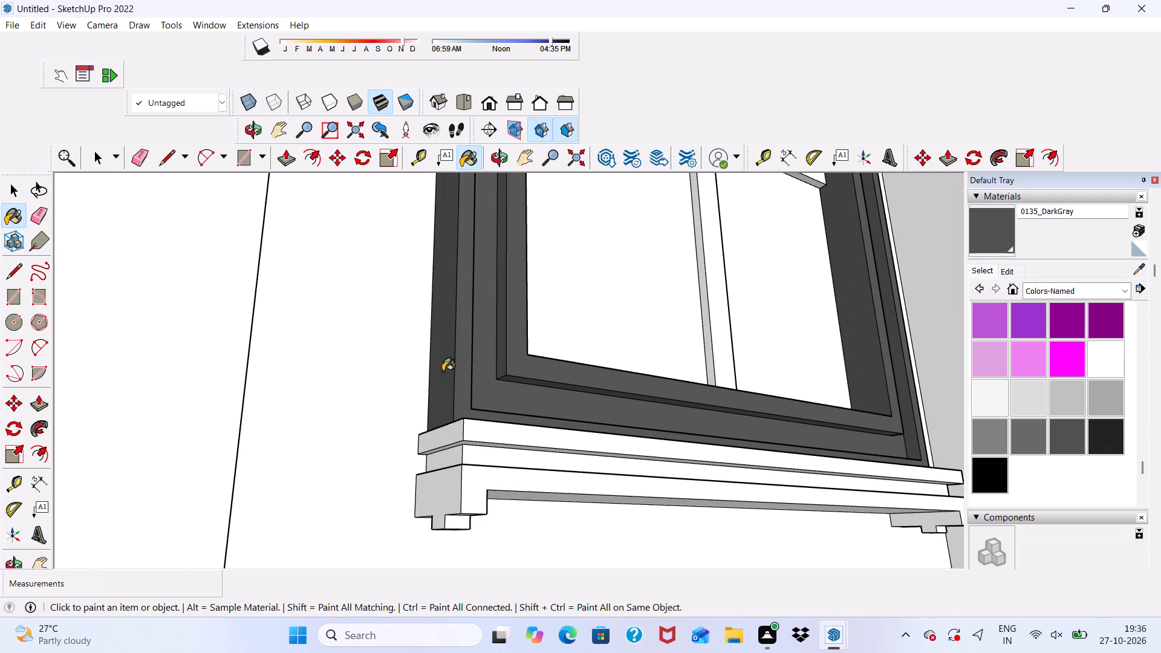
Paint the front and left end of the lowest window's top sill ledge and the front of the layer beneath with 0135_DarkGray.
{"action": "scroll", "coordinate": [443, 371], "scroll_direction": "up", "scroll_amount": 7}
{"action": "scroll", "coordinate": [448, 365], "scroll_direction": "down", "scroll_amount": 5}
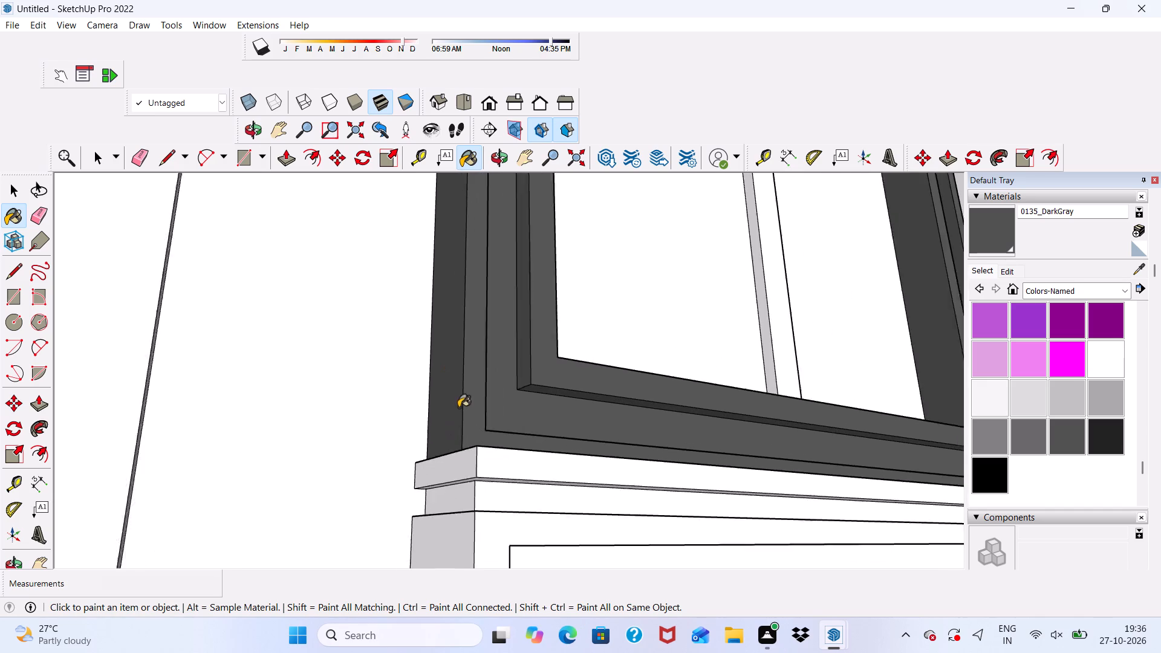
{"action": "scroll", "coordinate": [458, 408], "scroll_direction": "down", "scroll_amount": 1}
{"action": "scroll", "coordinate": [463, 418], "scroll_direction": "up", "scroll_amount": 5}
{"action": "left_click", "coordinate": [483, 478]}
{"action": "left_click_drag", "start_coordinate": [457, 478], "coordinate": [458, 492]}
{"action": "left_click", "coordinate": [485, 526]}
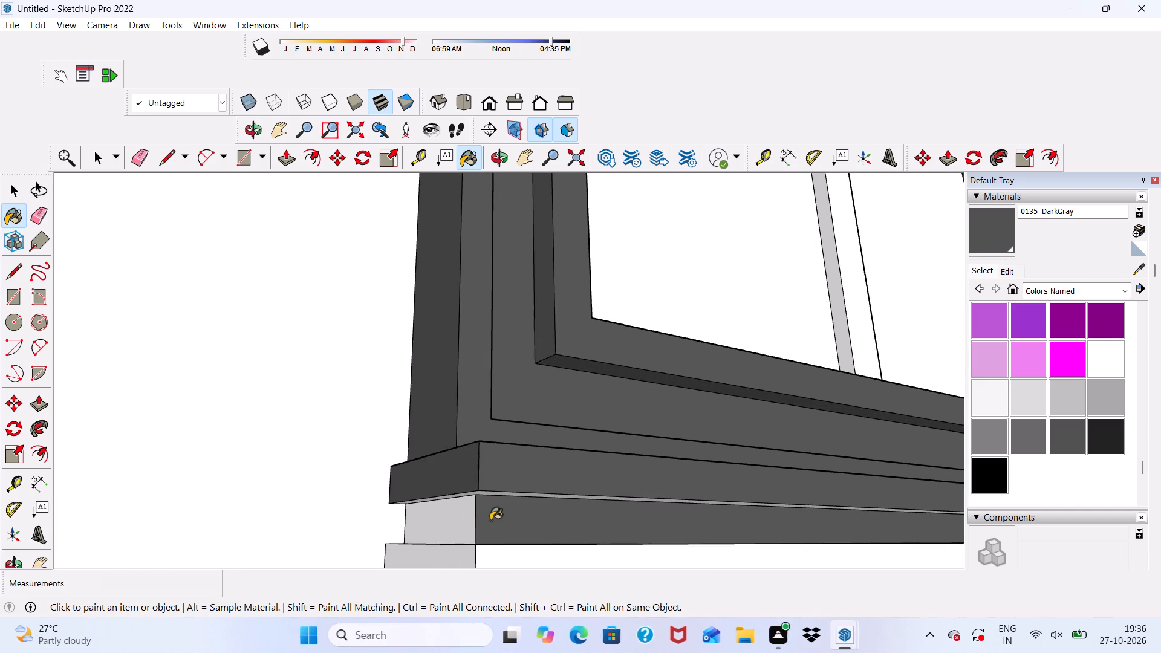
Paint the lowest window's top-ledge underside, lower sill layers' left ends and bottom sill front with 0135_DarkGray.
{"action": "scroll", "coordinate": [492, 518], "scroll_direction": "up", "scroll_amount": 4}
{"action": "scroll", "coordinate": [492, 517], "scroll_direction": "down", "scroll_amount": 4}
{"action": "middle_click_drag", "start_coordinate": [492, 517], "coordinate": [505, 394]}
{"action": "scroll", "coordinate": [506, 399], "scroll_direction": "up", "scroll_amount": 3}
{"action": "left_click", "coordinate": [506, 409]}
{"action": "scroll", "coordinate": [435, 458], "scroll_direction": "up", "scroll_amount": 3}
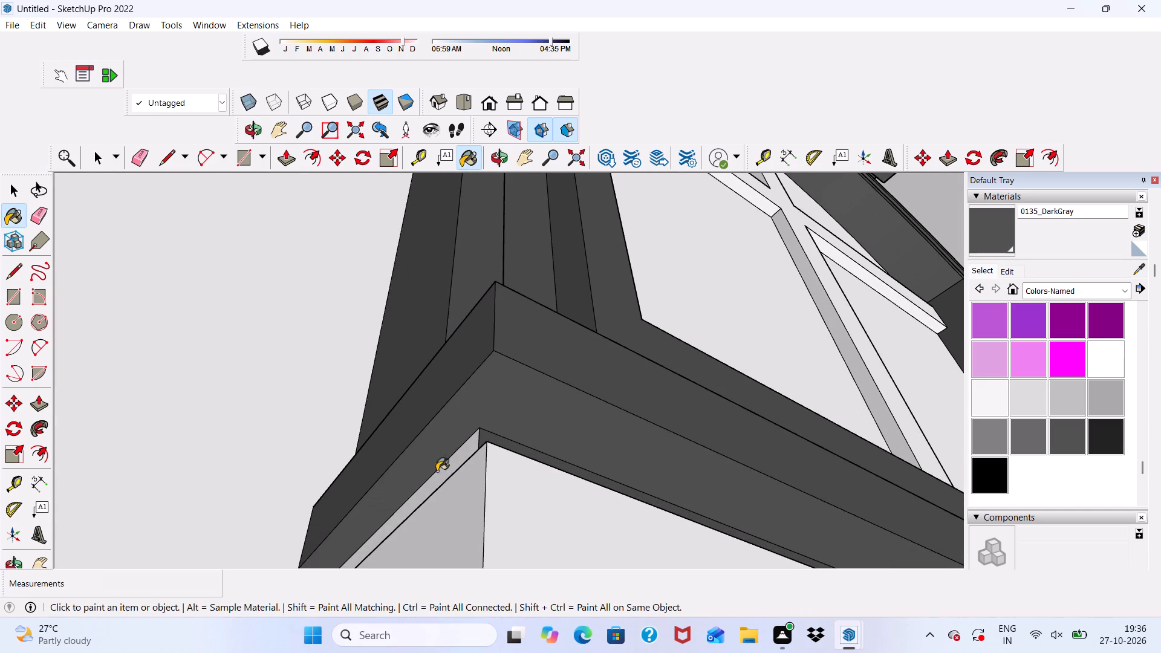
{"action": "left_click", "coordinate": [450, 472]}
{"action": "left_click", "coordinate": [458, 500]}
{"action": "left_click", "coordinate": [509, 493]}
Paint the stepped downward faces of the bracket at the left end of the lowest window's sill with 0135_DarkGray.
{"action": "scroll", "coordinate": [498, 397], "scroll_direction": "down", "scroll_amount": 10}
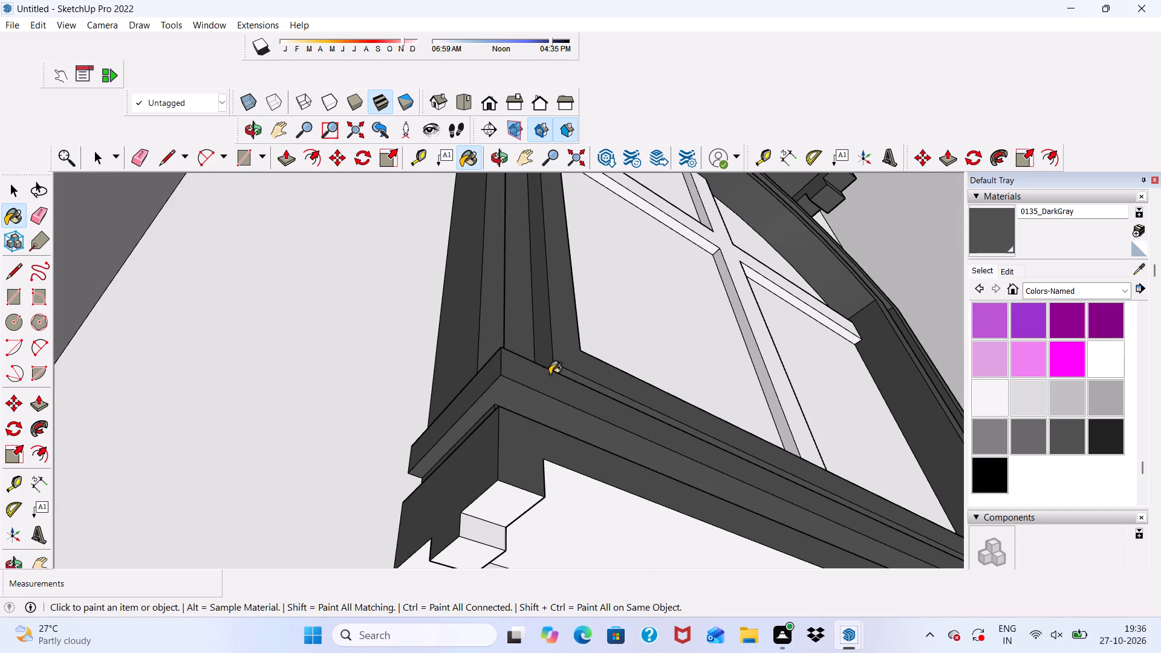
{"action": "scroll", "coordinate": [549, 375], "scroll_direction": "down", "scroll_amount": 6}
{"action": "scroll", "coordinate": [511, 472], "scroll_direction": "up", "scroll_amount": 7}
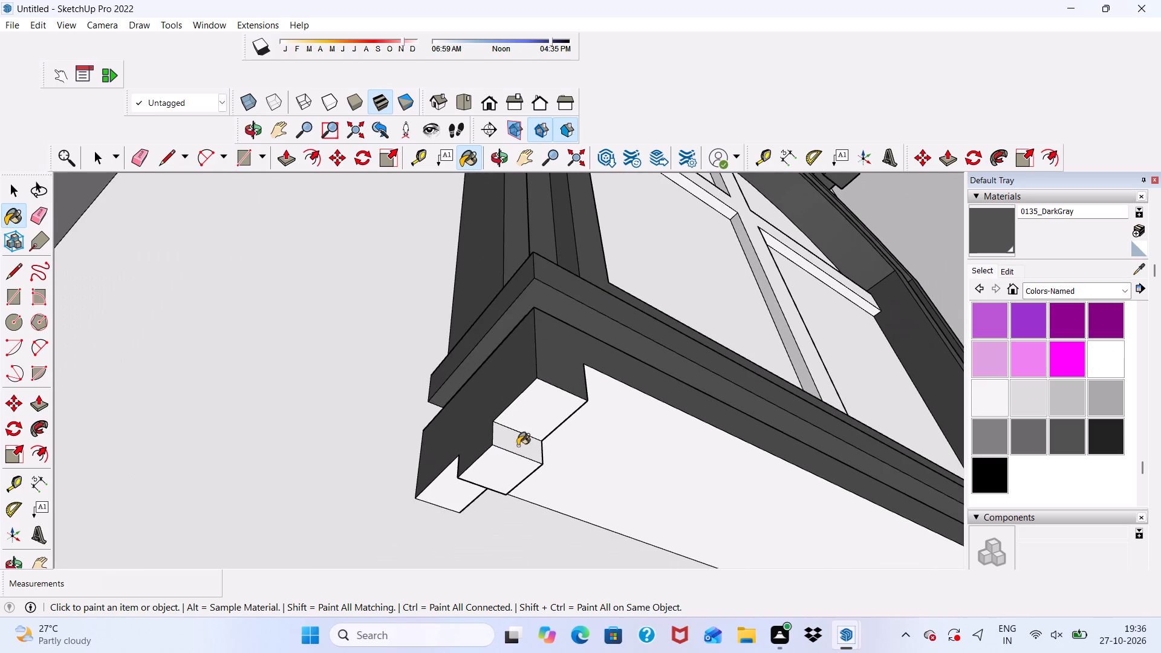
{"action": "left_click", "coordinate": [524, 426]}
{"action": "left_click", "coordinate": [515, 450]}
{"action": "left_click", "coordinate": [515, 467]}
{"action": "scroll", "coordinate": [453, 492], "scroll_direction": "up", "scroll_amount": 4}
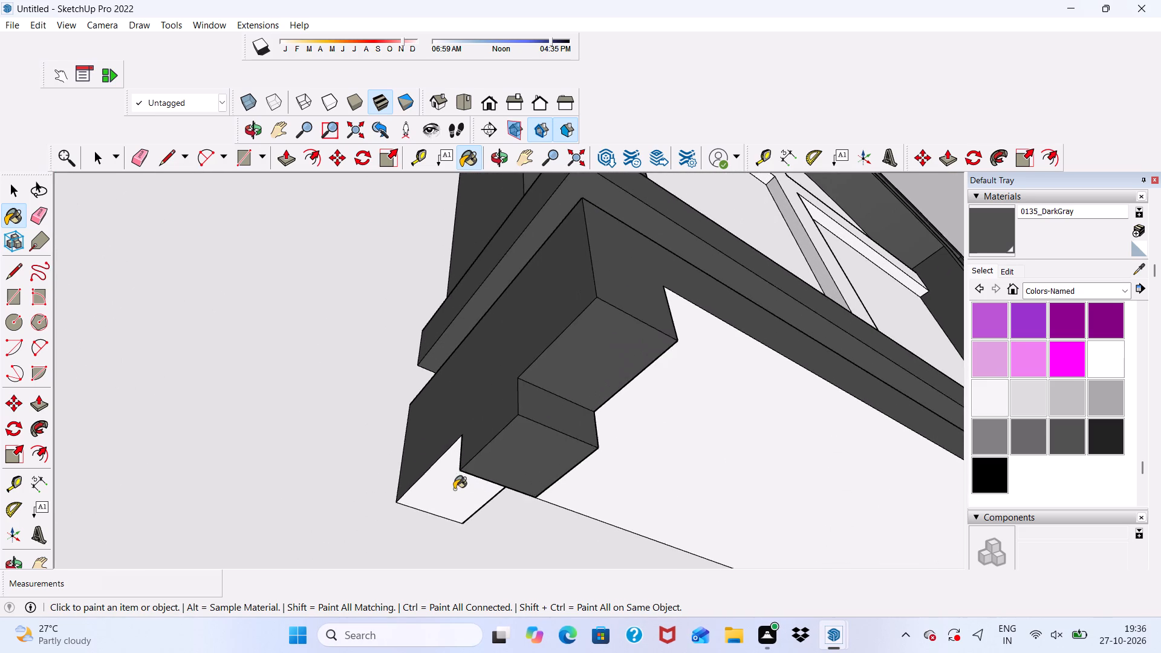
{"action": "left_click", "coordinate": [454, 489]}
{"action": "scroll", "coordinate": [454, 489], "scroll_direction": "down", "scroll_amount": 4}
Paint the left bracket's remaining face, the long sill underside and the left frame's inward-facing strip on the lowest window with 0135_DarkGray.
{"action": "middle_click_drag", "start_coordinate": [473, 485], "coordinate": [236, 478]}
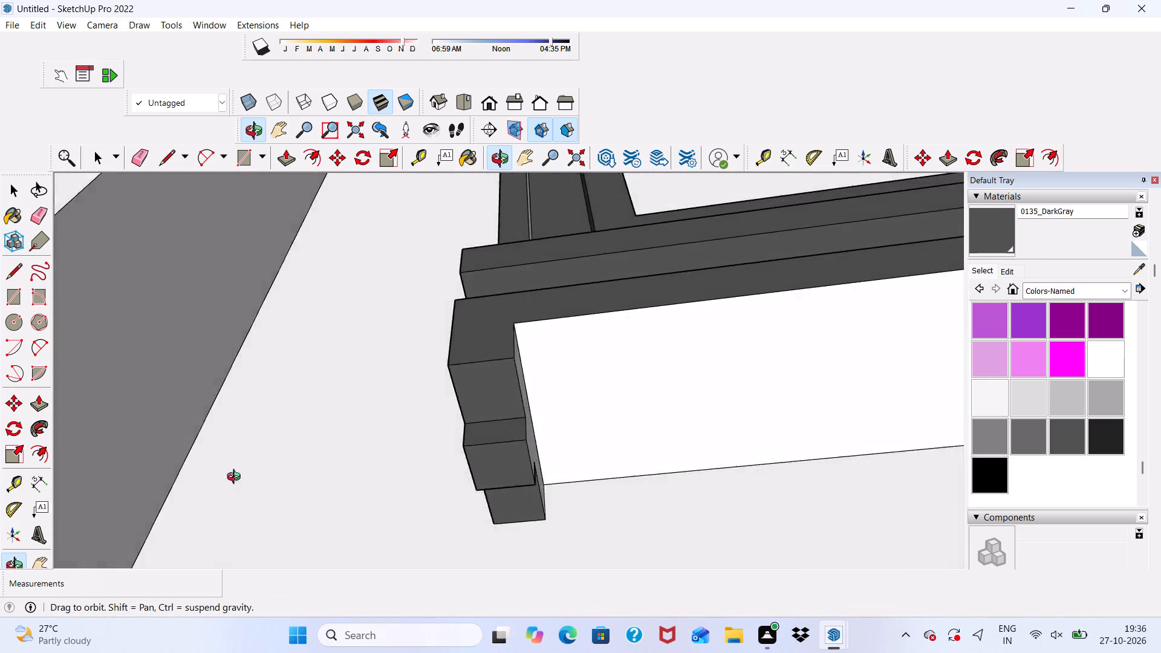
{"action": "middle_click_drag", "start_coordinate": [236, 478], "coordinate": [200, 582]}
{"action": "scroll", "coordinate": [515, 432], "scroll_direction": "up", "scroll_amount": 1}
{"action": "left_click", "coordinate": [515, 432]}
{"action": "scroll", "coordinate": [515, 432], "scroll_direction": "down", "scroll_amount": 1}
{"action": "left_click", "coordinate": [527, 414]}
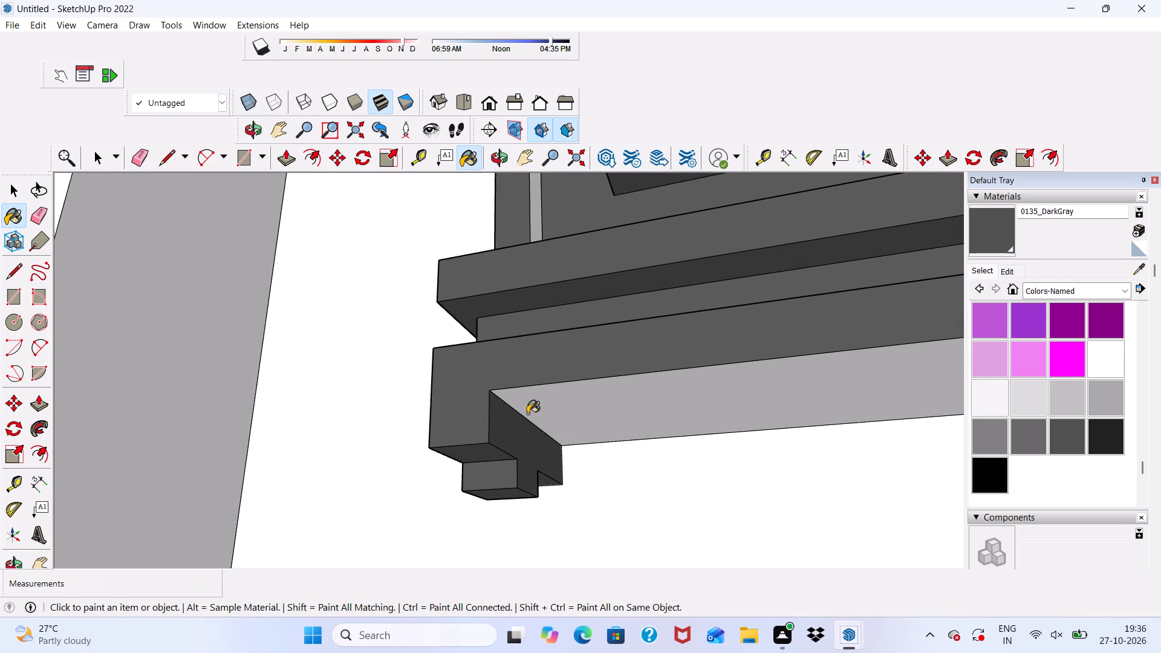
{"action": "left_click", "coordinate": [534, 227]}
{"action": "scroll", "coordinate": [522, 231], "scroll_direction": "down", "scroll_amount": 6}
{"action": "scroll", "coordinate": [449, 261], "scroll_direction": "down", "scroll_amount": 12}
{"action": "scroll", "coordinate": [787, 270], "scroll_direction": "up", "scroll_amount": 8}
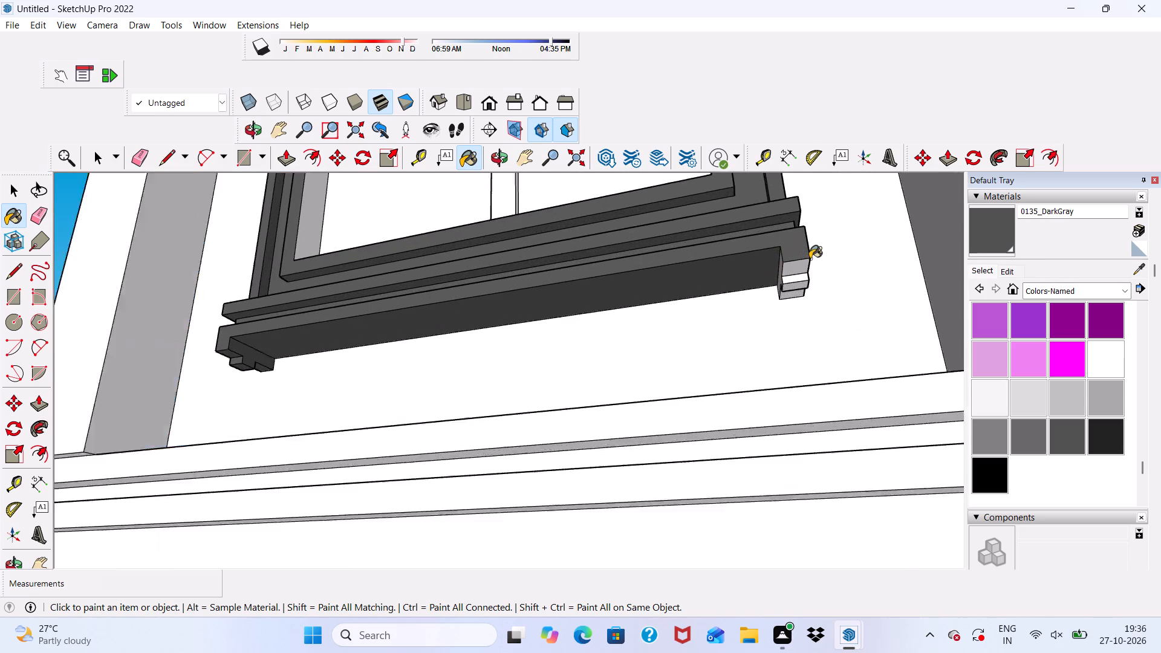
Paint the stepped outer, inner and downward faces of the bracket at the right end of the lowest window's sill with 0135_DarkGray.
{"action": "scroll", "coordinate": [810, 259], "scroll_direction": "up", "scroll_amount": 7}
{"action": "left_click", "coordinate": [789, 268]}
{"action": "left_click", "coordinate": [784, 286]}
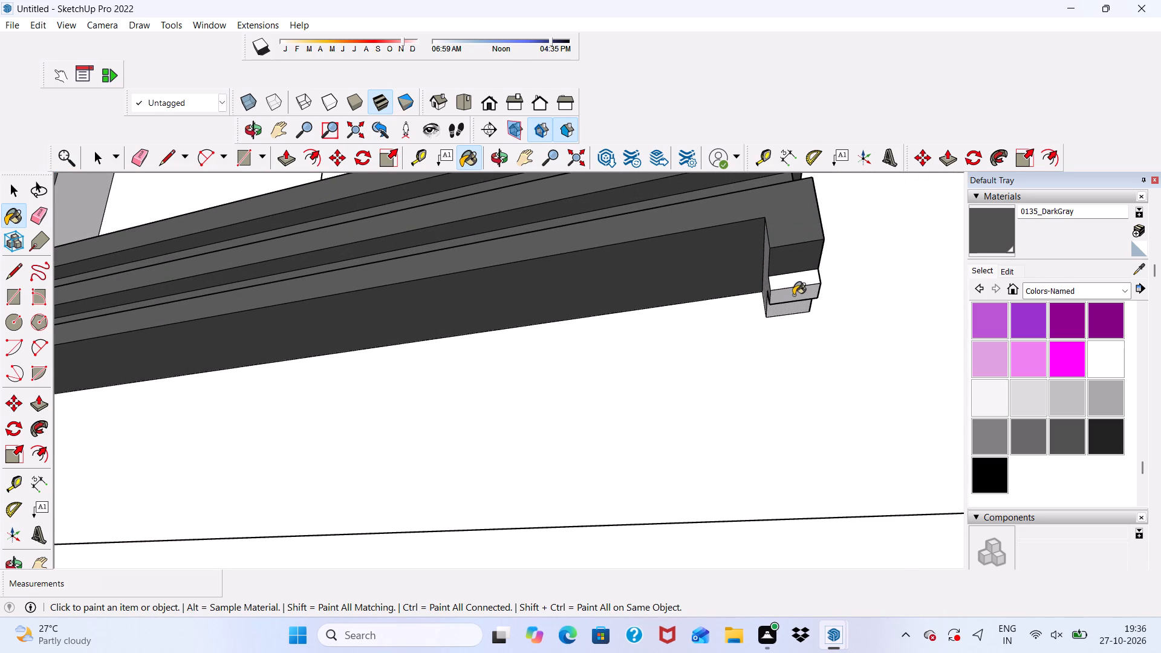
{"action": "left_click", "coordinate": [793, 295]}
{"action": "middle_click_drag", "start_coordinate": [794, 296], "coordinate": [980, 253]}
{"action": "scroll", "coordinate": [603, 344], "scroll_direction": "up", "scroll_amount": 3}
{"action": "left_click_drag", "start_coordinate": [733, 351], "coordinate": [739, 362]}
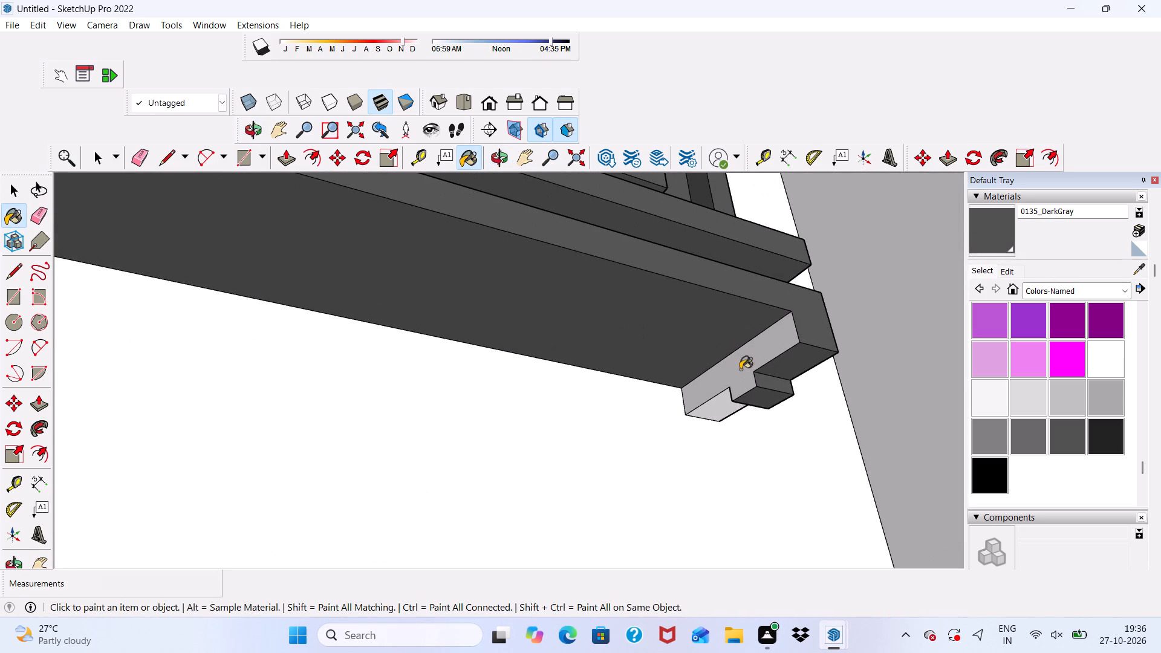
{"action": "left_click", "coordinate": [730, 408]}
Paint the right ends of the lowest window's sill layers and the right bracket's outer side faces with 0135_DarkGray.
{"action": "middle_click_drag", "start_coordinate": [730, 408], "coordinate": [400, 571]}
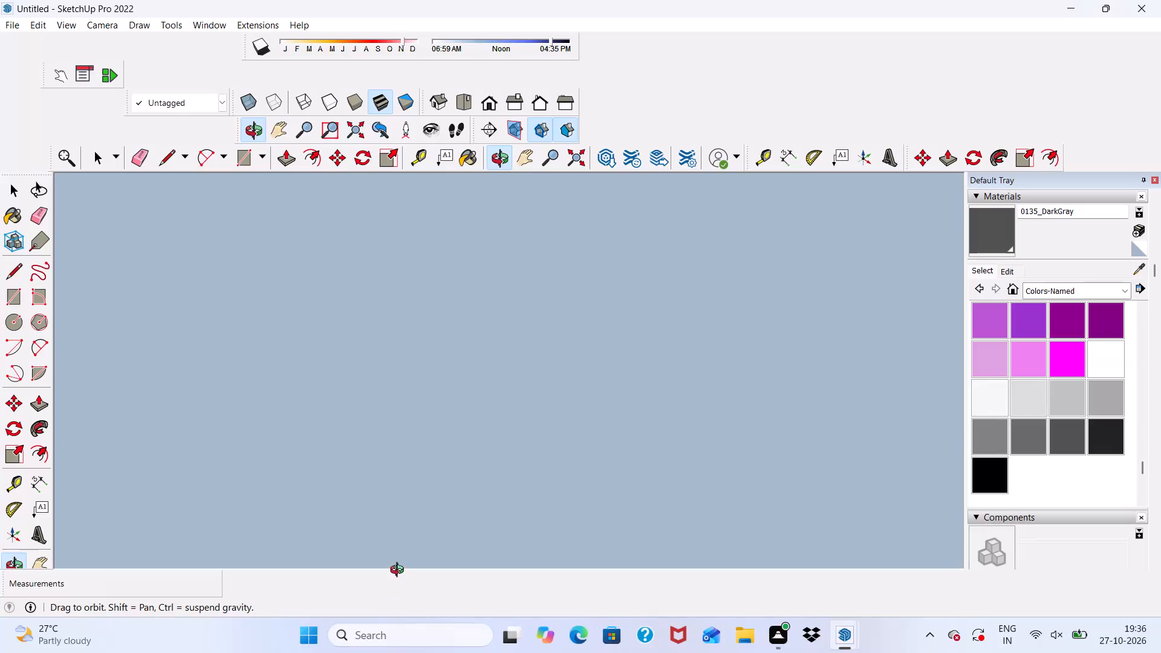
{"action": "middle_click_drag", "start_coordinate": [400, 571], "coordinate": [428, 516]}
{"action": "middle_click_drag", "start_coordinate": [476, 438], "coordinate": [547, 362]}
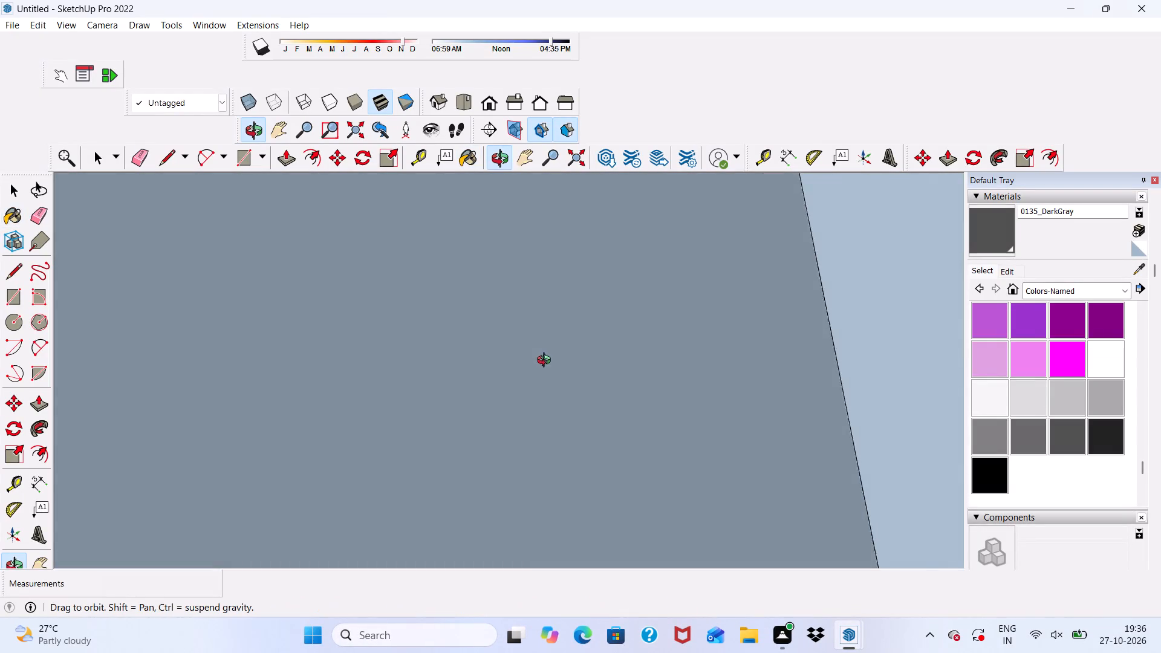
{"action": "middle_click_drag", "start_coordinate": [547, 362], "coordinate": [612, 408]}
{"action": "scroll", "coordinate": [591, 400], "scroll_direction": "up", "scroll_amount": 1}
{"action": "scroll", "coordinate": [518, 359], "scroll_direction": "down", "scroll_amount": 20}
{"action": "scroll", "coordinate": [518, 359], "scroll_direction": "down", "scroll_amount": 14}
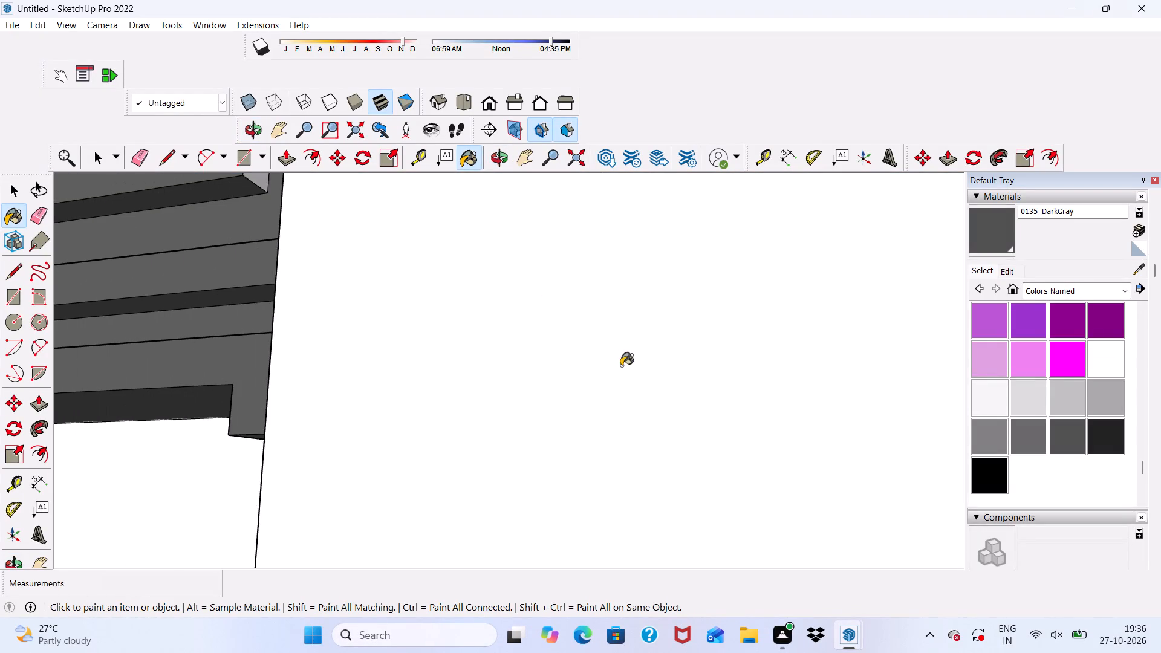
{"action": "scroll", "coordinate": [621, 366], "scroll_direction": "down", "scroll_amount": 14}
{"action": "scroll", "coordinate": [374, 385], "scroll_direction": "up", "scroll_amount": 5}
{"action": "left_click", "coordinate": [375, 383]}
{"action": "left_click", "coordinate": [359, 313]}
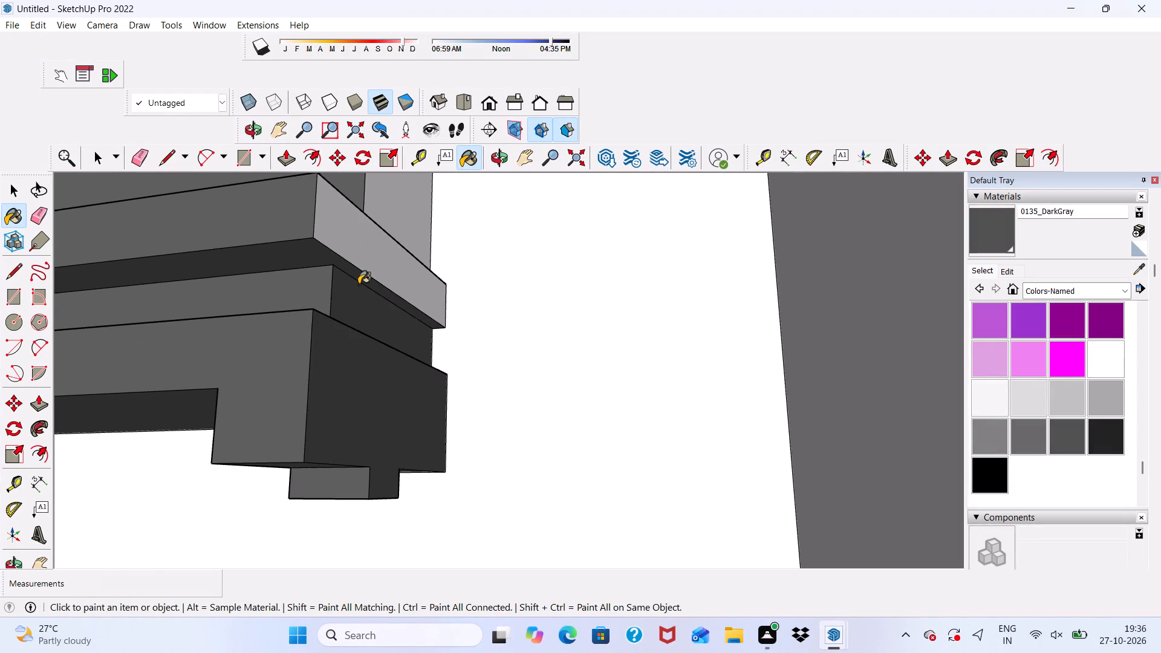
{"action": "left_click", "coordinate": [357, 255]}
{"action": "left_click", "coordinate": [354, 492]}
{"action": "left_click", "coordinate": [281, 422]}
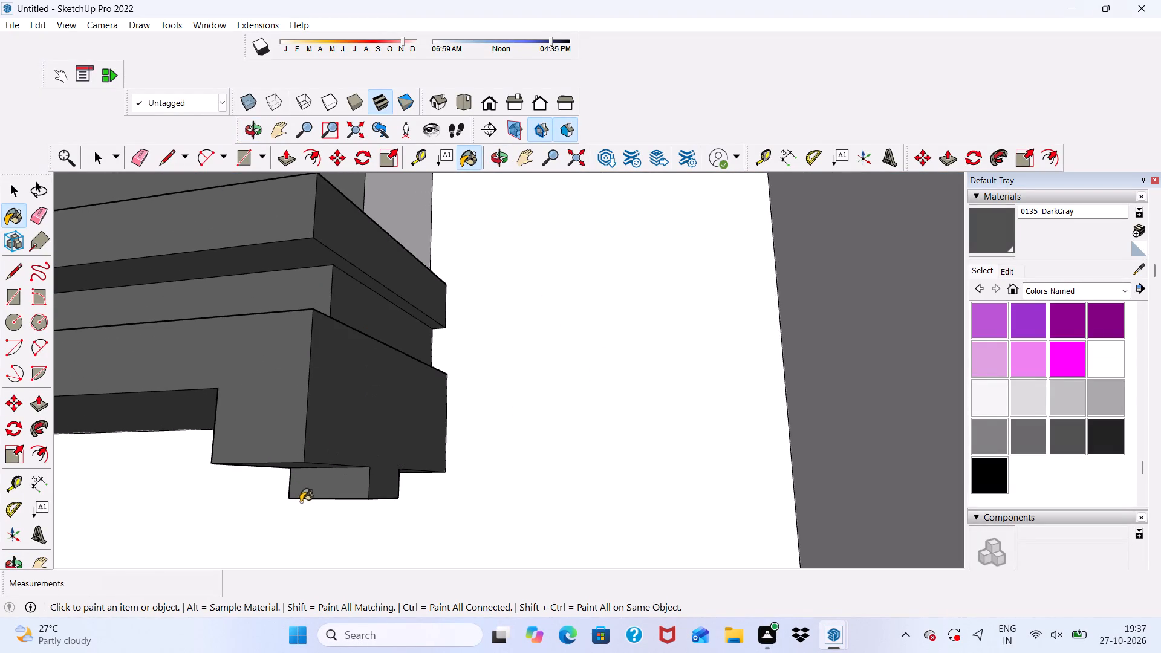
{"action": "left_click", "coordinate": [312, 495]}
{"action": "left_click", "coordinate": [324, 489]}
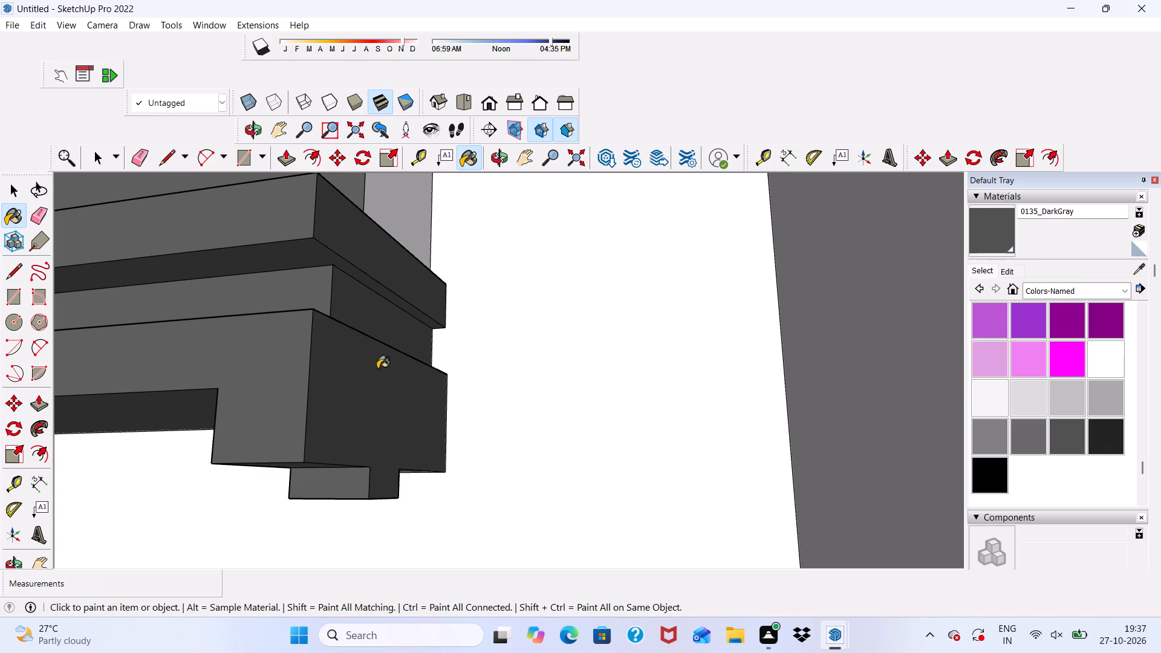
Paint the outer side and the inward-facing strip of the lowest window's right frame with 0135_DarkGray.
{"action": "left_click", "coordinate": [388, 213]}
{"action": "scroll", "coordinate": [391, 302], "scroll_direction": "down", "scroll_amount": 19}
{"action": "scroll", "coordinate": [348, 262], "scroll_direction": "up", "scroll_amount": 6}
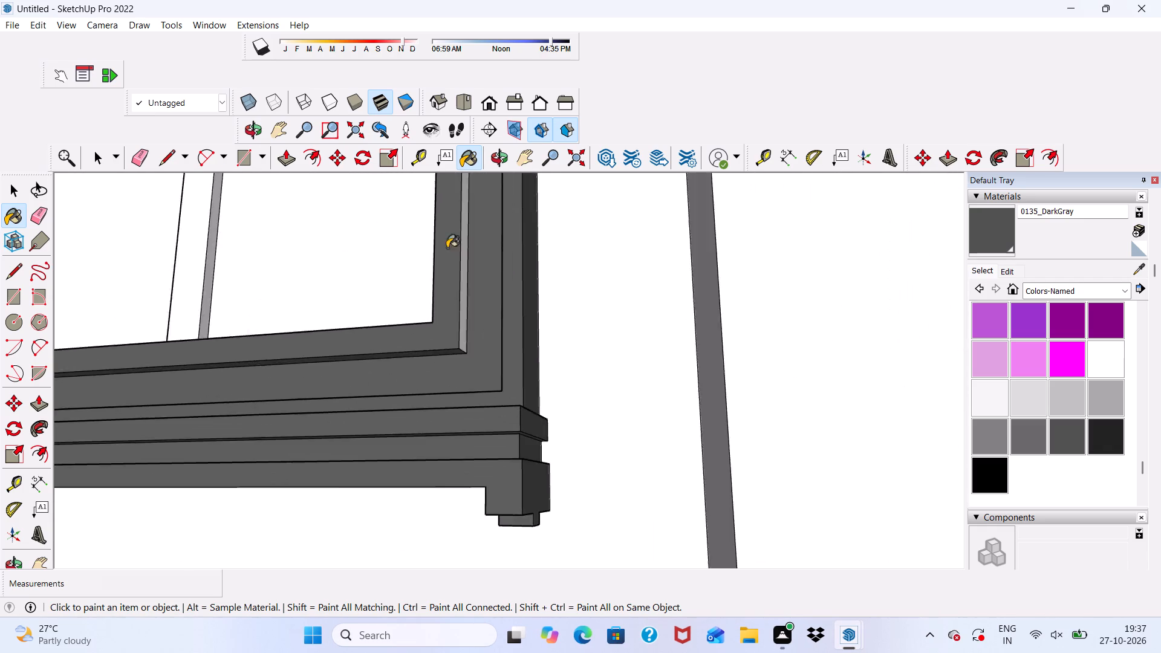
{"action": "scroll", "coordinate": [447, 248], "scroll_direction": "up", "scroll_amount": 9}
{"action": "left_click", "coordinate": [431, 320]}
{"action": "scroll", "coordinate": [431, 320], "scroll_direction": "down", "scroll_amount": 9}
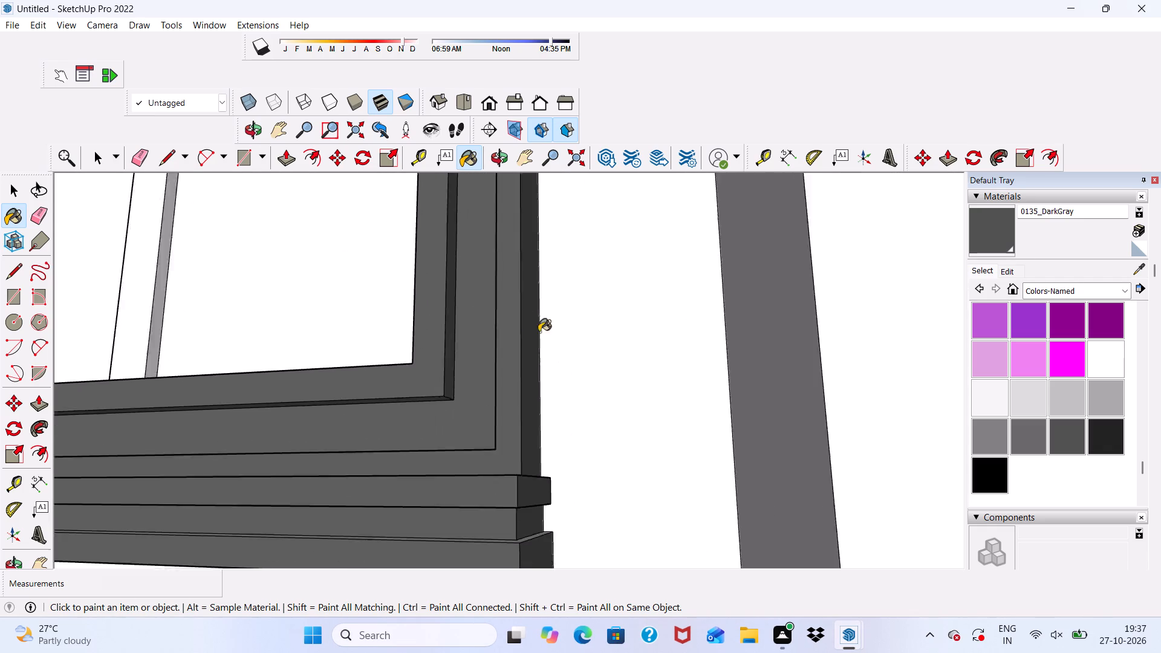
{"action": "scroll", "coordinate": [539, 332], "scroll_direction": "down", "scroll_amount": 9}
{"action": "scroll", "coordinate": [232, 294], "scroll_direction": "up", "scroll_amount": 7}
{"action": "left_click", "coordinate": [199, 290]}
Paint the lowest window's bottom reveal and the upward faces of its bottom frame and sill layers with 0135_DarkGray.
{"action": "scroll", "coordinate": [199, 297], "scroll_direction": "down", "scroll_amount": 11}
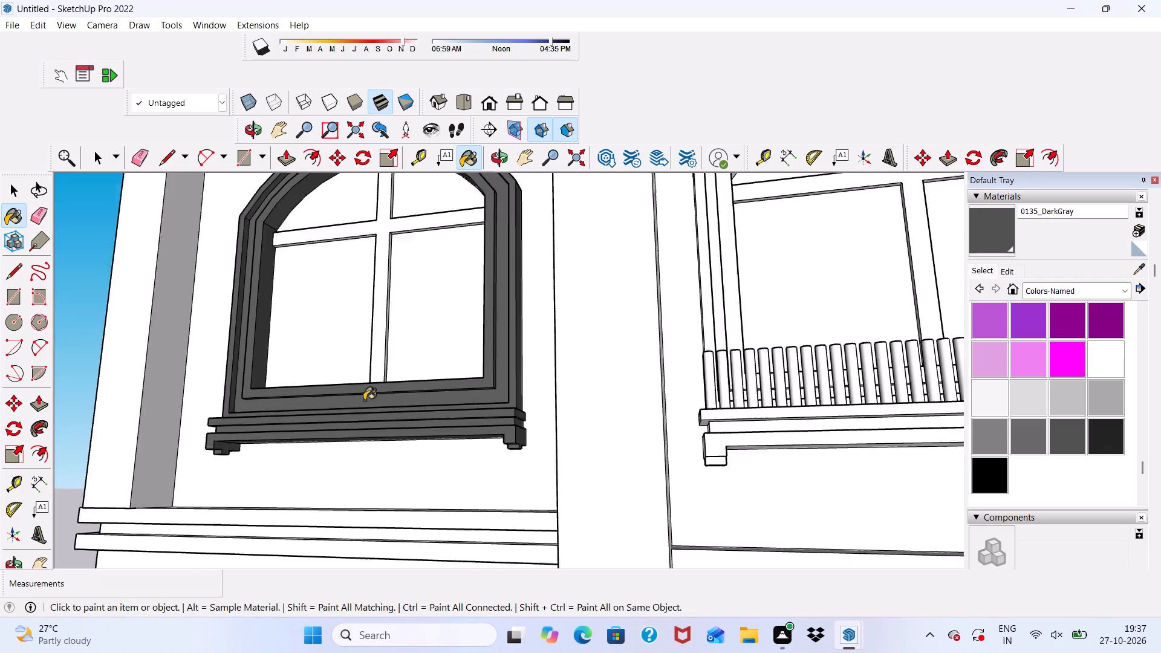
{"action": "scroll", "coordinate": [364, 400], "scroll_direction": "down", "scroll_amount": 2}
{"action": "middle_click_drag", "start_coordinate": [359, 375], "coordinate": [510, 545]}
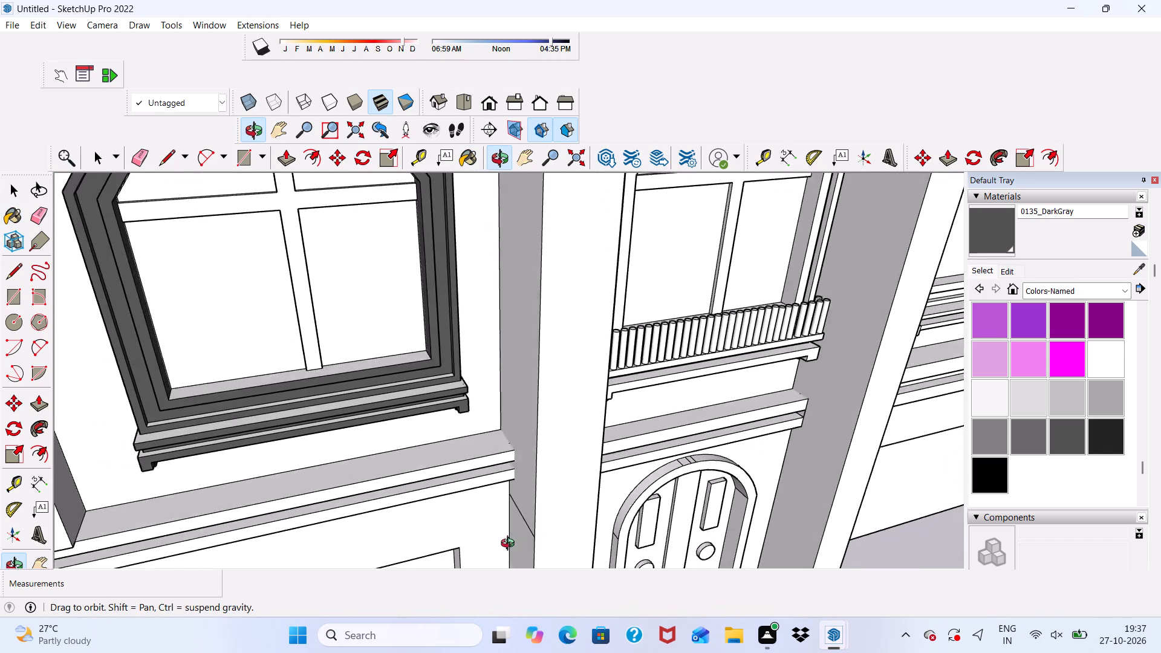
{"action": "middle_click_drag", "start_coordinate": [510, 545], "coordinate": [493, 560]}
{"action": "scroll", "coordinate": [309, 344], "scroll_direction": "up", "scroll_amount": 9}
{"action": "left_click", "coordinate": [310, 381]}
{"action": "scroll", "coordinate": [316, 450], "scroll_direction": "up", "scroll_amount": 3}
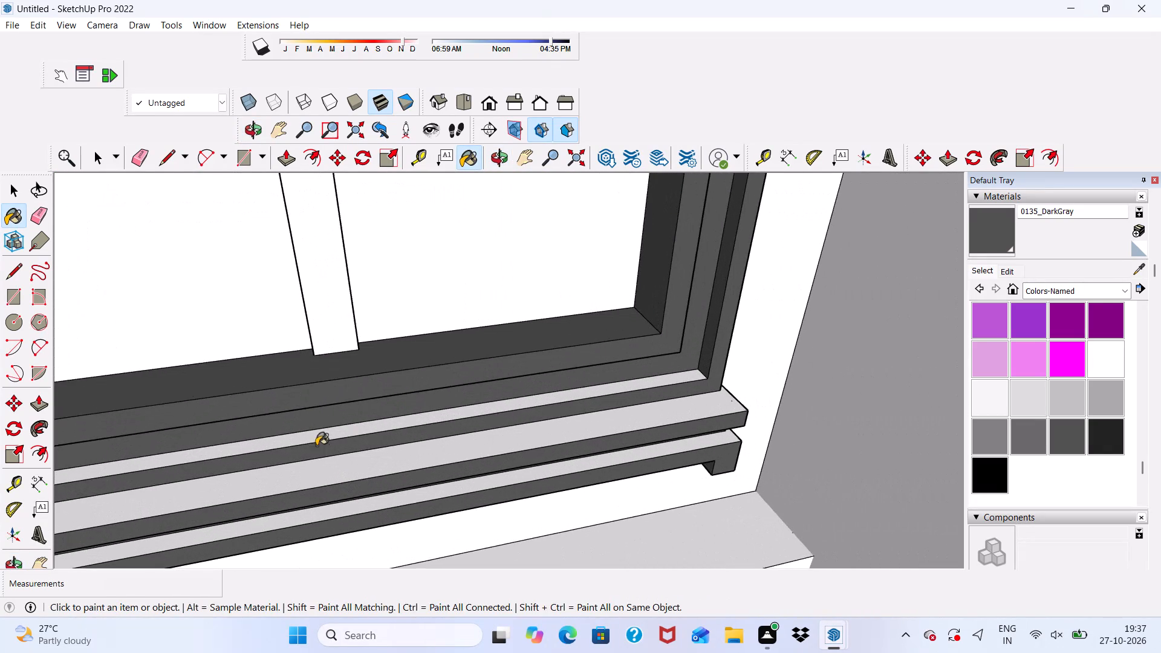
{"action": "left_click", "coordinate": [316, 437]}
{"action": "left_click", "coordinate": [319, 475]}
{"action": "left_click", "coordinate": [323, 528]}
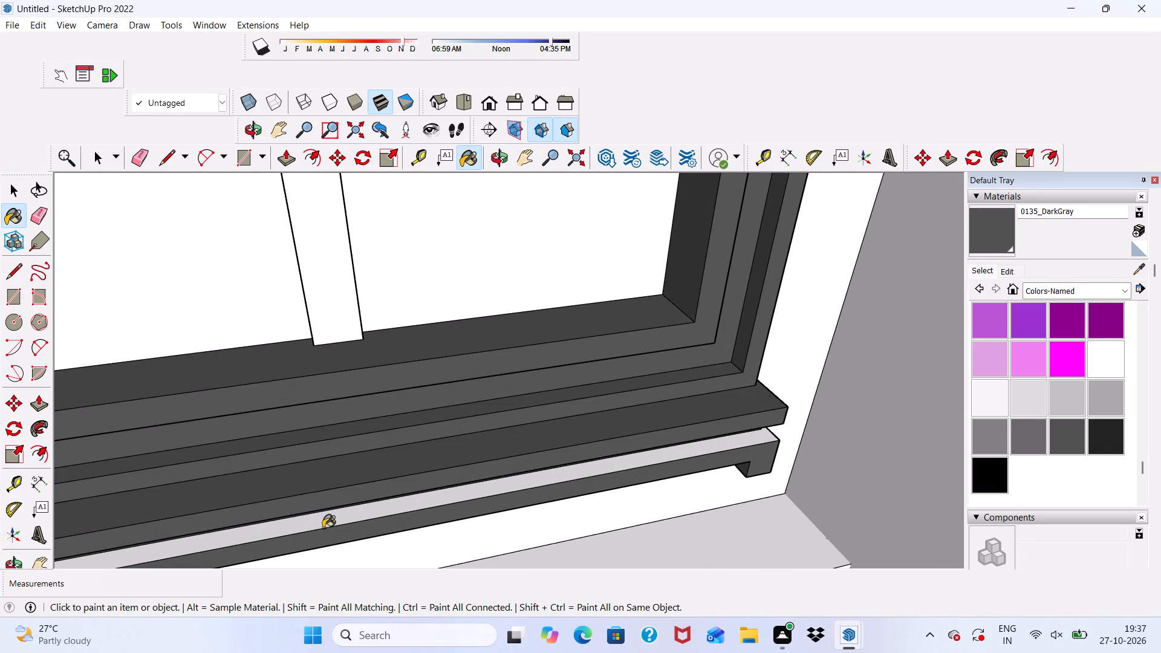
{"action": "scroll", "coordinate": [329, 483], "scroll_direction": "down", "scroll_amount": 4}
{"action": "scroll", "coordinate": [502, 502], "scroll_direction": "up", "scroll_amount": 7}
{"action": "left_click", "coordinate": [650, 447]}
{"action": "scroll", "coordinate": [631, 387], "scroll_direction": "down", "scroll_amount": 5}
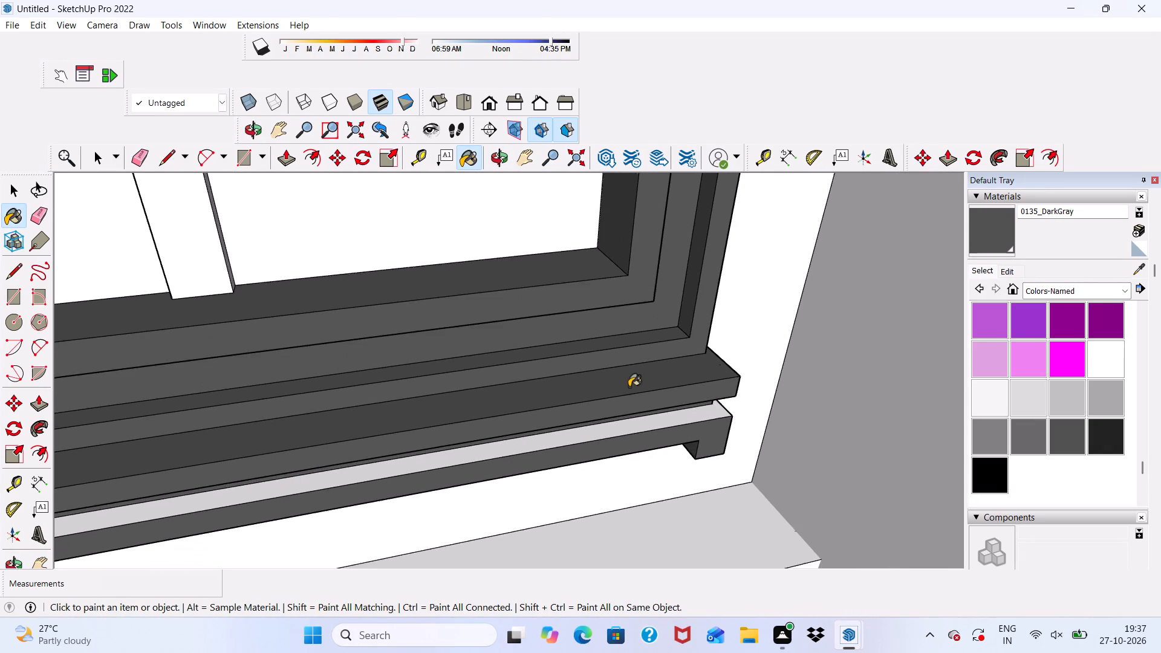
{"action": "scroll", "coordinate": [637, 418], "scroll_direction": "up", "scroll_amount": 6}
{"action": "left_click", "coordinate": [714, 403]}
Paint the outer top face and the thin upward-facing strip of the lowest window's arch with 0135_DarkGray.
{"action": "scroll", "coordinate": [641, 374], "scroll_direction": "down", "scroll_amount": 9}
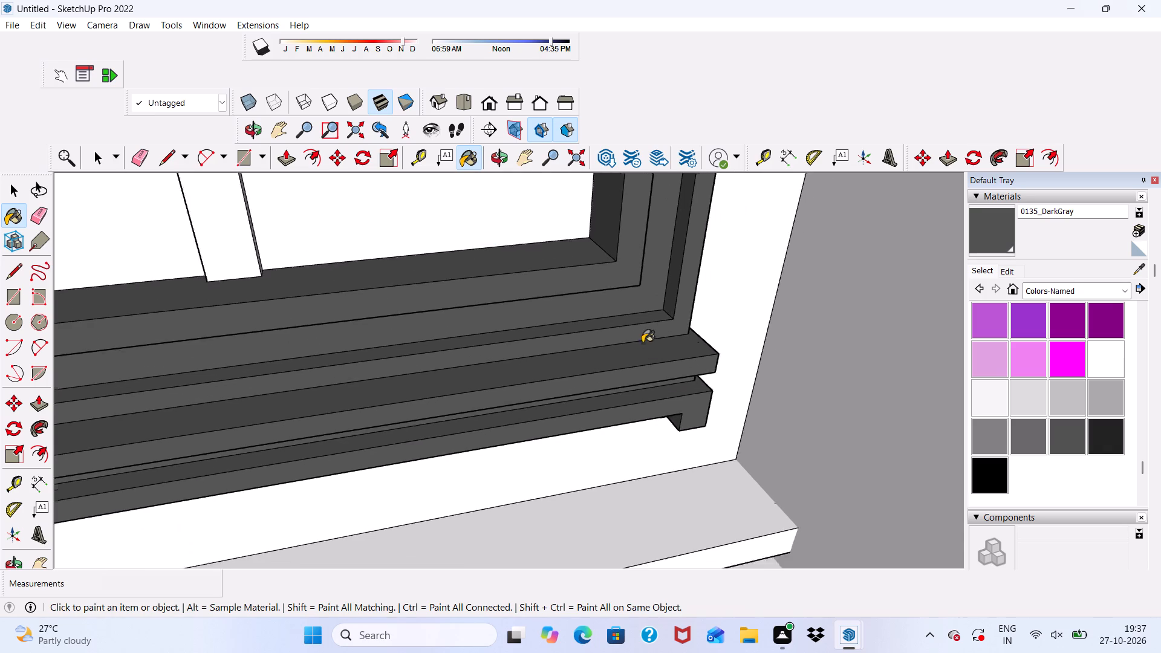
{"action": "scroll", "coordinate": [642, 343], "scroll_direction": "down", "scroll_amount": 2}
{"action": "middle_click_drag", "start_coordinate": [628, 433], "coordinate": [535, 388]}
{"action": "scroll", "coordinate": [527, 370], "scroll_direction": "down", "scroll_amount": 10}
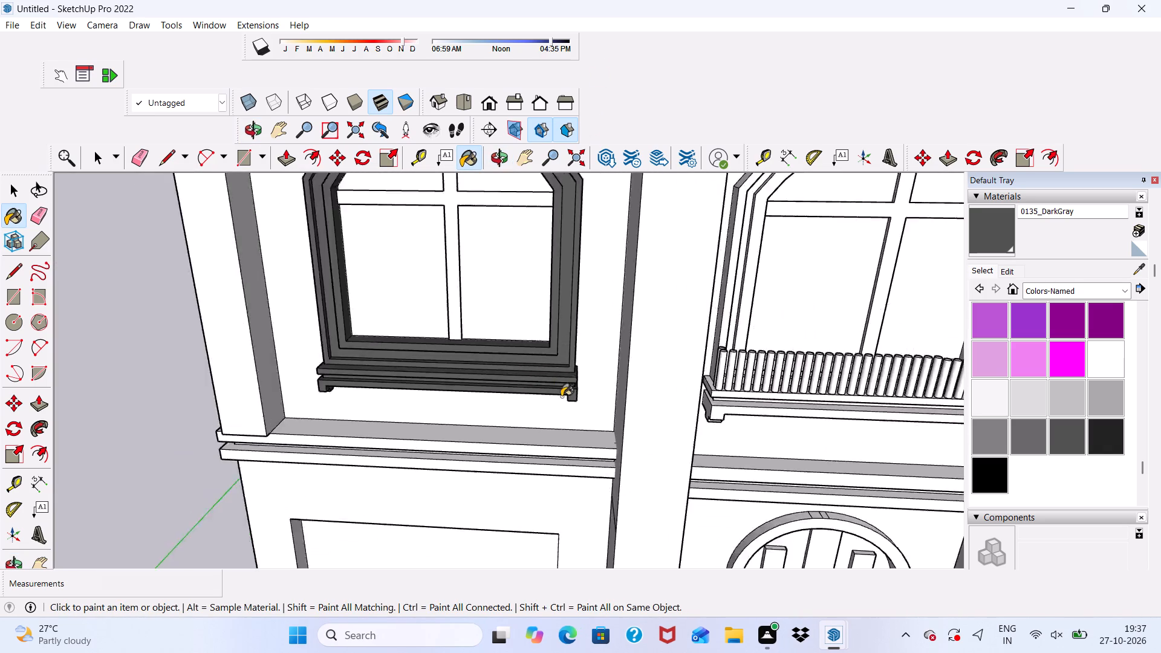
{"action": "scroll", "coordinate": [561, 397], "scroll_direction": "down", "scroll_amount": 8}
{"action": "scroll", "coordinate": [527, 409], "scroll_direction": "up", "scroll_amount": 11}
{"action": "middle_click_drag", "start_coordinate": [509, 204], "coordinate": [508, 292]}
{"action": "scroll", "coordinate": [504, 285], "scroll_direction": "up", "scroll_amount": 4}
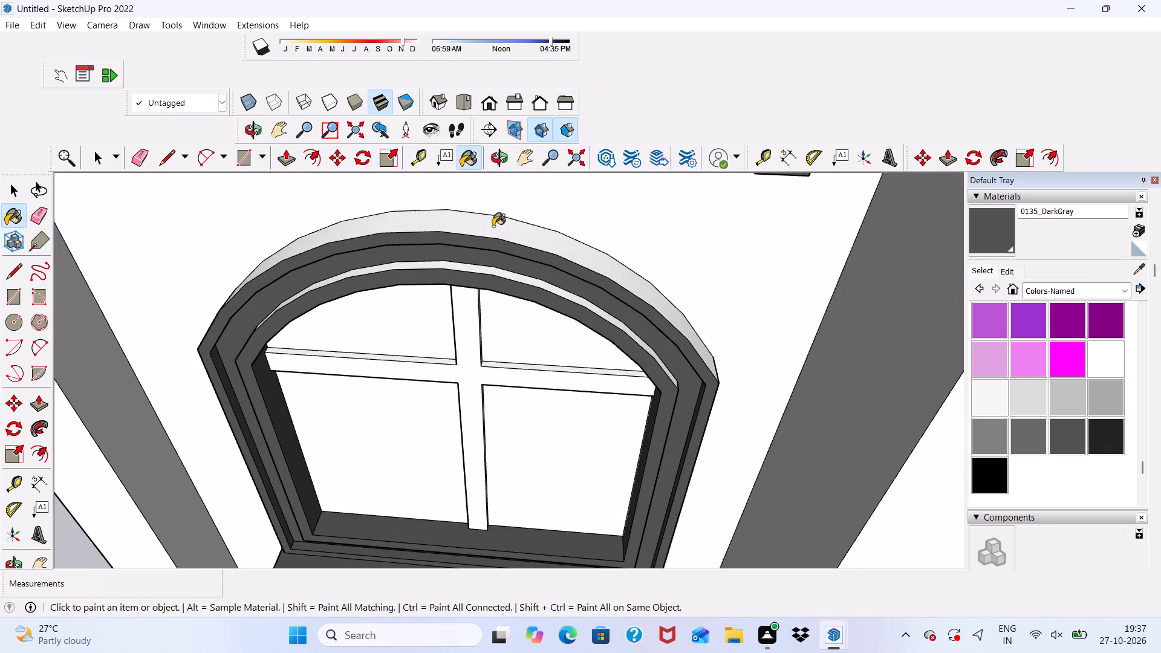
{"action": "left_click", "coordinate": [493, 226]}
{"action": "scroll", "coordinate": [482, 250], "scroll_direction": "down", "scroll_amount": 1}
{"action": "scroll", "coordinate": [478, 258], "scroll_direction": "up", "scroll_amount": 4}
{"action": "left_click", "coordinate": [478, 271]}
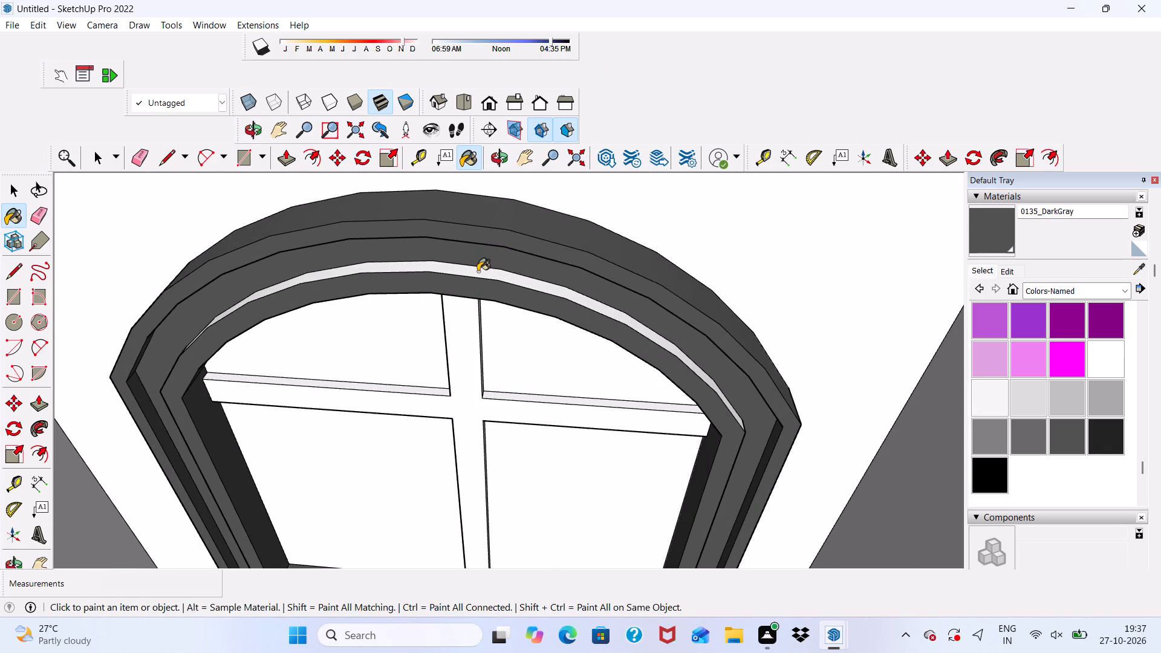
Paint the upward face of the lower sill layer on the window directly above the lowest one with 0135_DarkGray.
{"action": "scroll", "coordinate": [478, 271], "scroll_direction": "down", "scroll_amount": 12}
{"action": "middle_click_drag", "start_coordinate": [405, 356], "coordinate": [504, 399]}
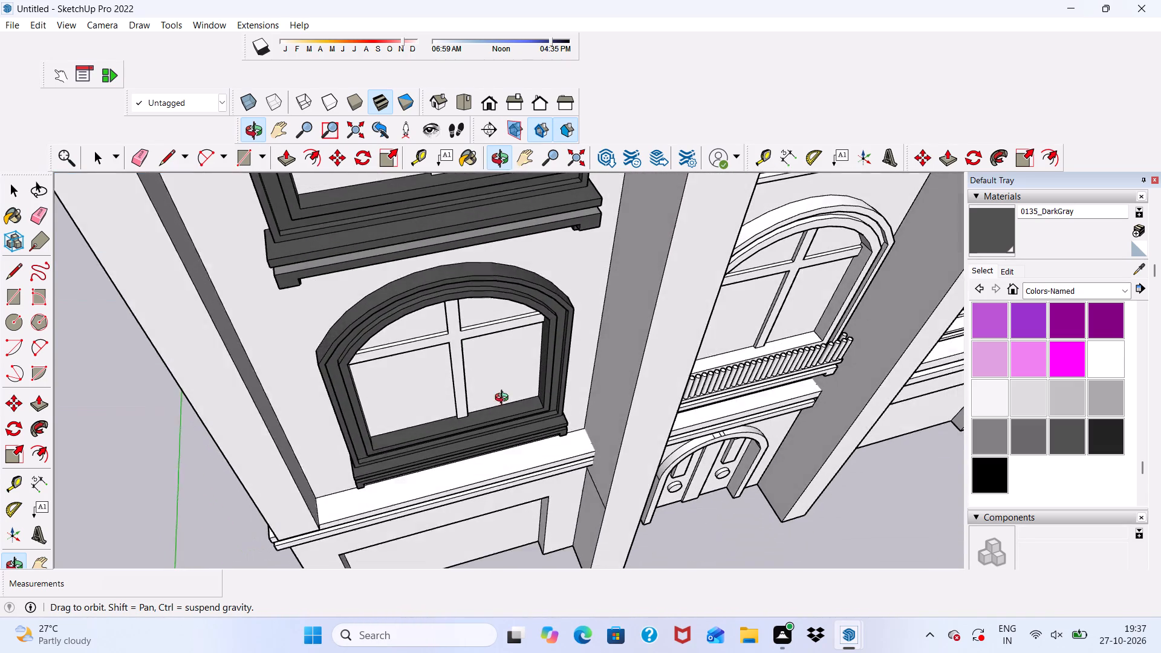
{"action": "middle_click_drag", "start_coordinate": [504, 399], "coordinate": [498, 434]}
{"action": "scroll", "coordinate": [448, 276], "scroll_direction": "up", "scroll_amount": 8}
{"action": "left_click", "coordinate": [434, 288]}
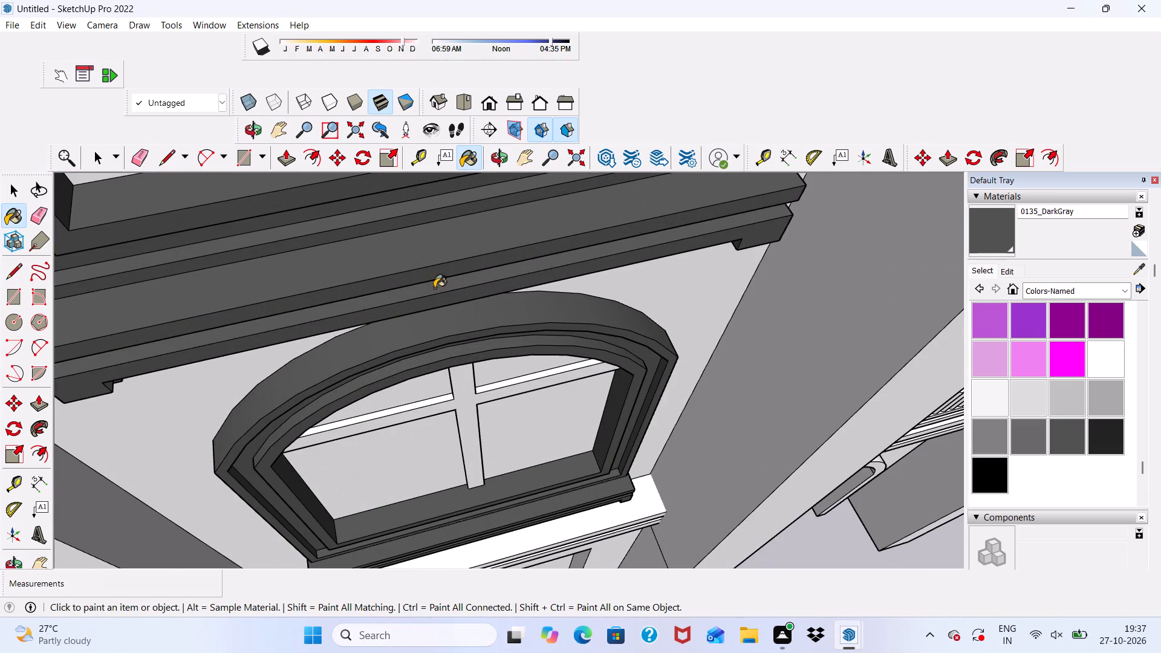
Paint the outer top face, front bands and stepped strips of the left column's topmost window arch with 0135_DarkGray.
{"action": "scroll", "coordinate": [434, 288], "scroll_direction": "down", "scroll_amount": 13}
{"action": "scroll", "coordinate": [439, 342], "scroll_direction": "down", "scroll_amount": 11}
{"action": "scroll", "coordinate": [388, 191], "scroll_direction": "up", "scroll_amount": 4}
{"action": "scroll", "coordinate": [388, 175], "scroll_direction": "down", "scroll_amount": 3}
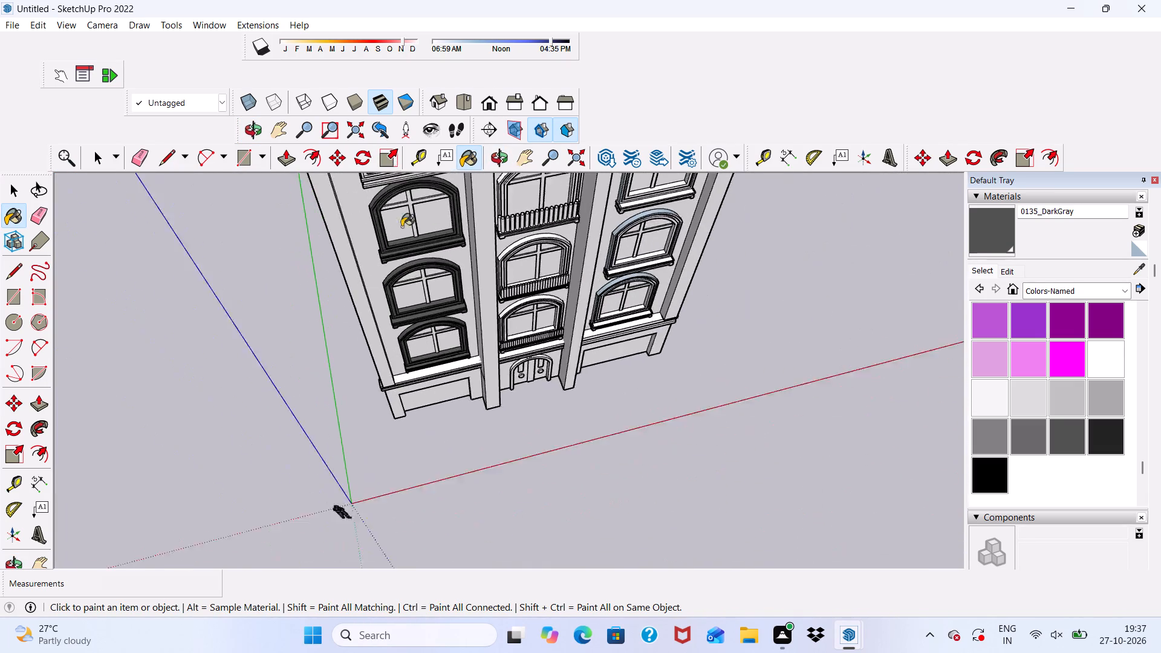
{"action": "scroll", "coordinate": [402, 227], "scroll_direction": "down", "scroll_amount": 15}
{"action": "scroll", "coordinate": [434, 354], "scroll_direction": "up", "scroll_amount": 20}
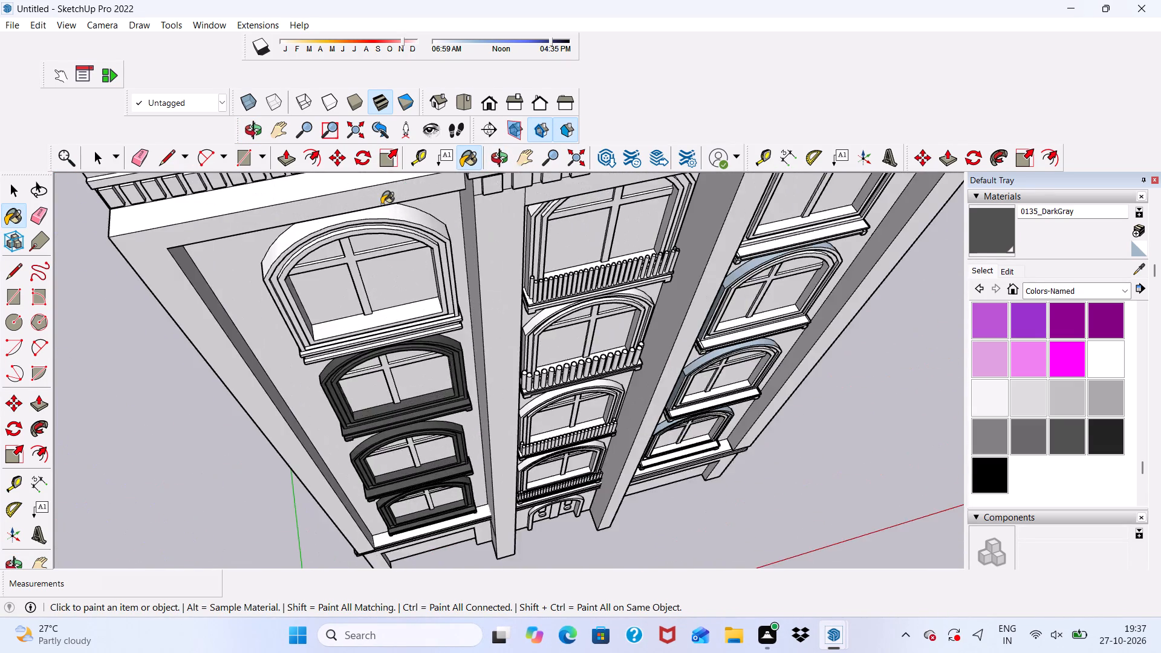
{"action": "scroll", "coordinate": [382, 204], "scroll_direction": "up", "scroll_amount": 10}
{"action": "left_click", "coordinate": [388, 205]}
{"action": "scroll", "coordinate": [377, 244], "scroll_direction": "up", "scroll_amount": 3}
{"action": "left_click", "coordinate": [377, 245]}
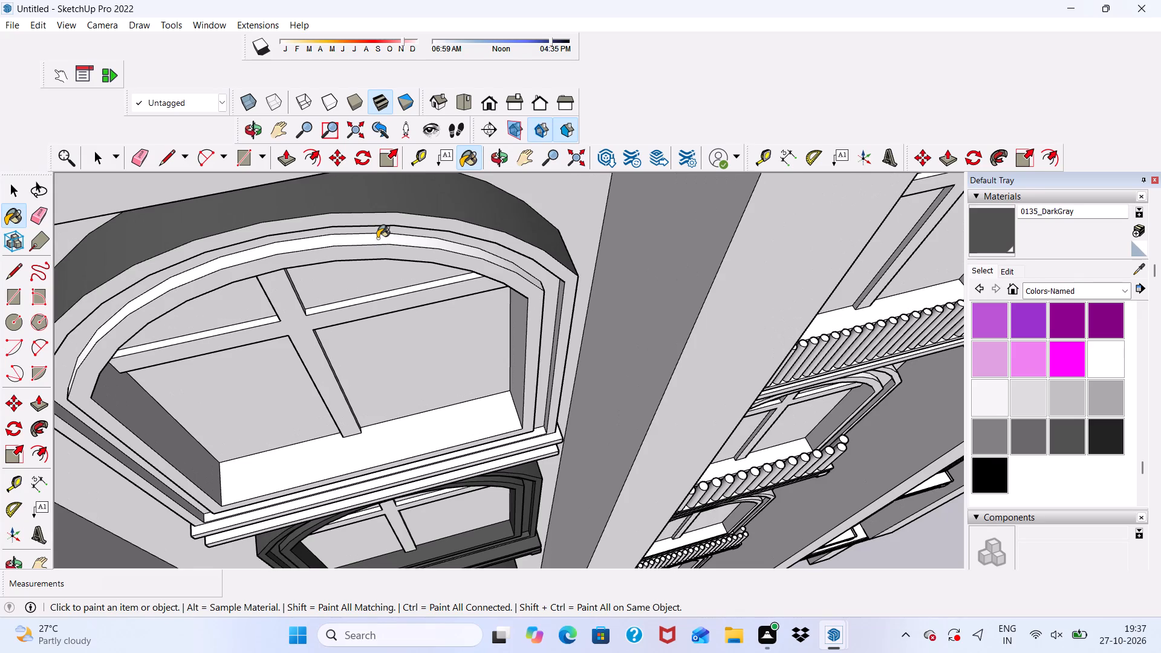
{"action": "left_click", "coordinate": [377, 236]}
{"action": "scroll", "coordinate": [377, 236], "scroll_direction": "up", "scroll_amount": 4}
{"action": "left_click", "coordinate": [380, 230]}
{"action": "left_click", "coordinate": [384, 220]}
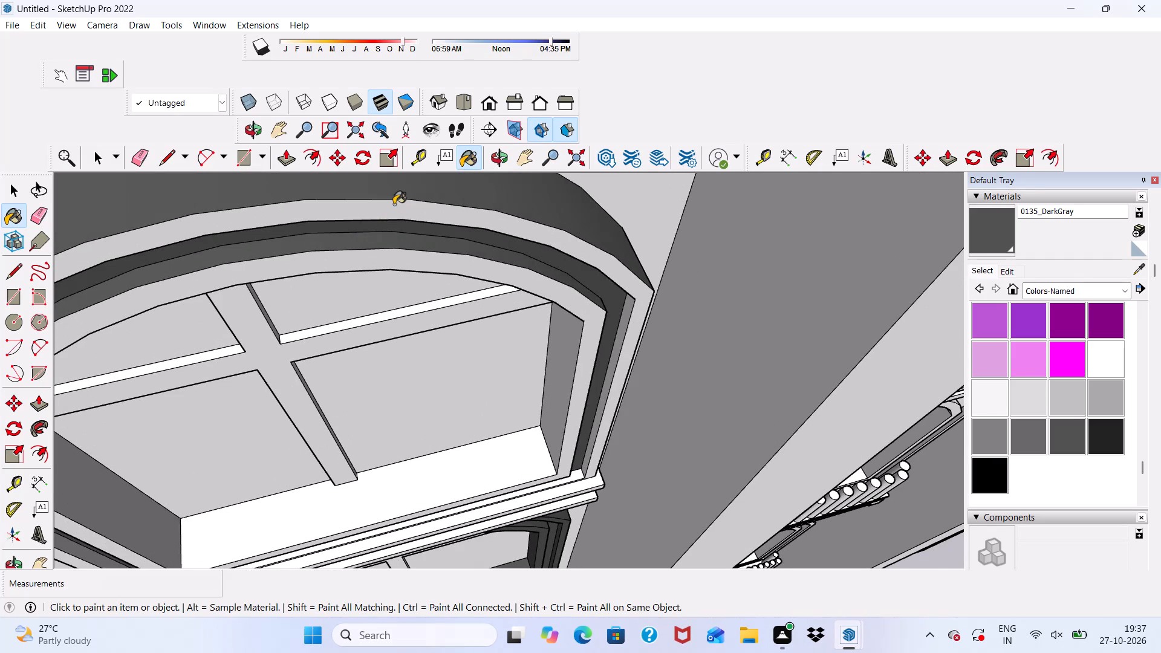
{"action": "left_click", "coordinate": [394, 204]}
{"action": "scroll", "coordinate": [423, 241], "scroll_direction": "up", "scroll_amount": 4}
{"action": "left_click", "coordinate": [406, 239]}
{"action": "left_click", "coordinate": [388, 264]}
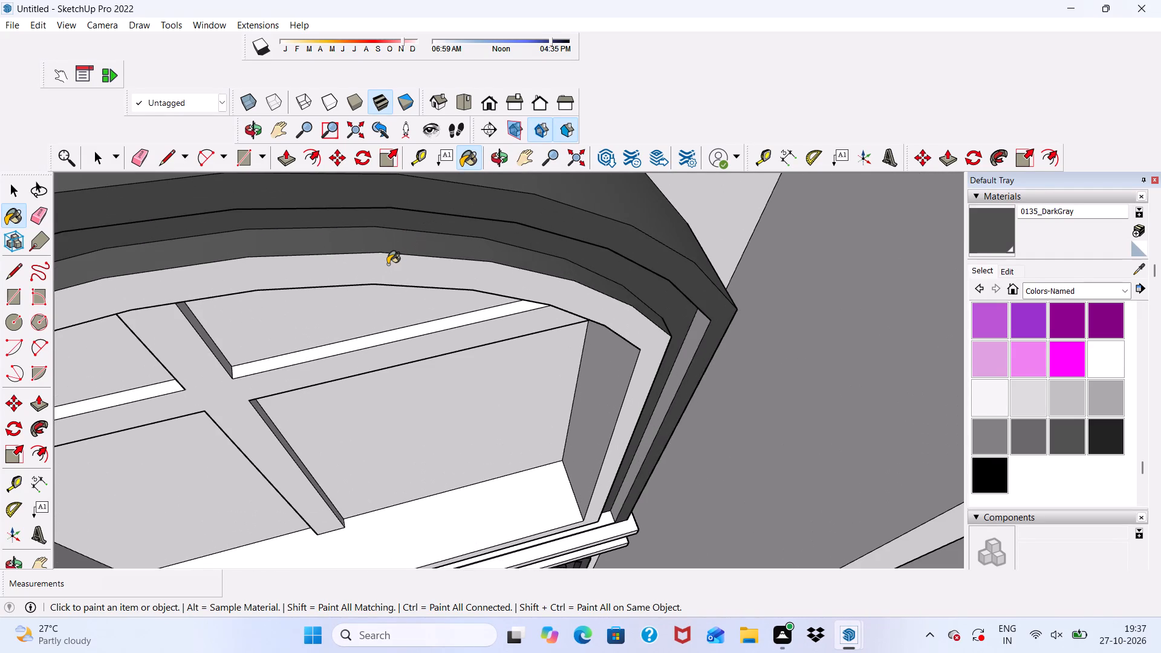
Paint the topmost window's right, bottom and left reveals and its right frame's side strip with 0135_DarkGray.
{"action": "scroll", "coordinate": [388, 264], "scroll_direction": "down", "scroll_amount": 5}
{"action": "middle_click_drag", "start_coordinate": [540, 317], "coordinate": [617, 206]}
{"action": "scroll", "coordinate": [566, 283], "scroll_direction": "up", "scroll_amount": 3}
{"action": "left_click", "coordinate": [573, 238]}
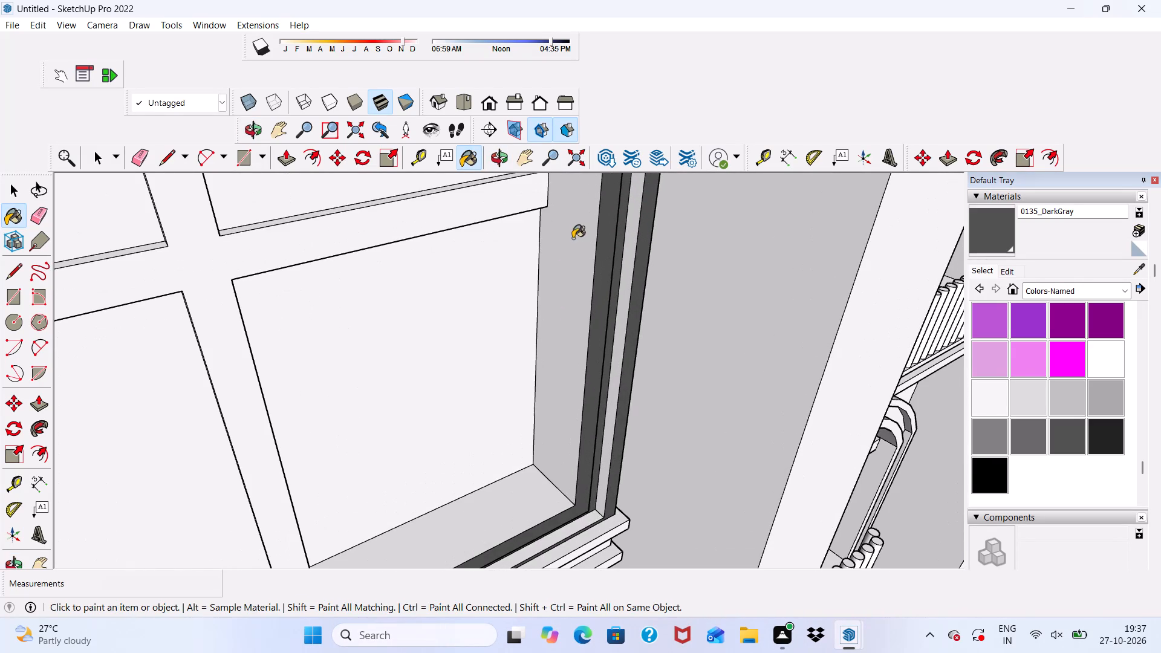
{"action": "left_click", "coordinate": [629, 270]}
{"action": "scroll", "coordinate": [568, 255], "scroll_direction": "down", "scroll_amount": 11}
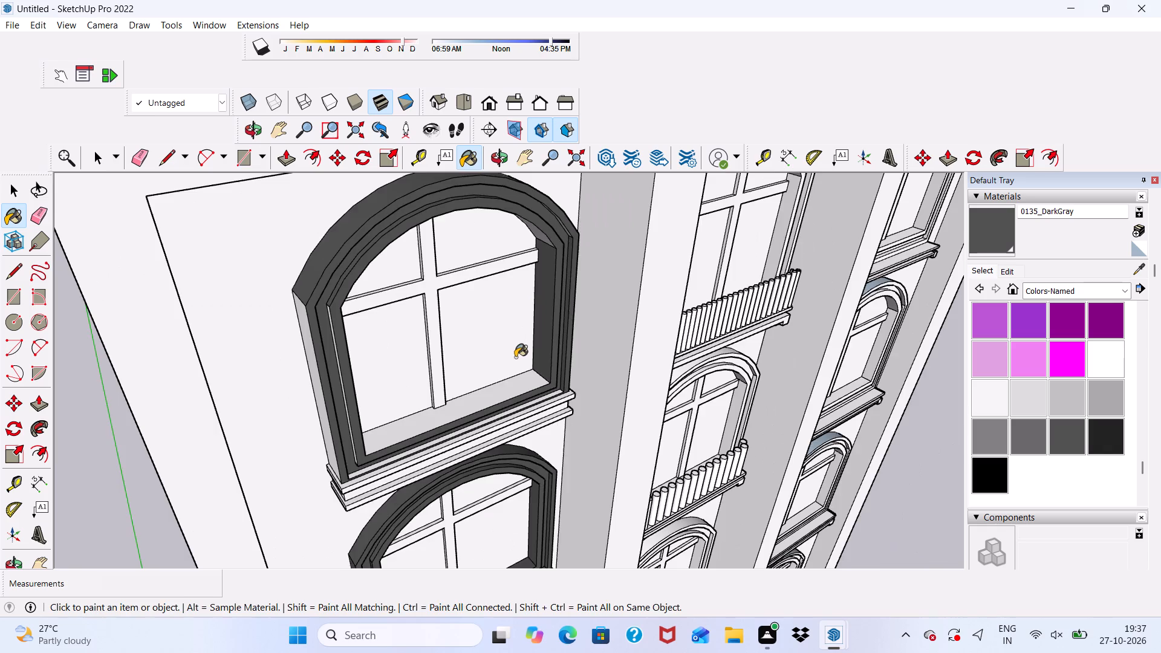
{"action": "middle_click_drag", "start_coordinate": [515, 357], "coordinate": [337, 376]}
{"action": "scroll", "coordinate": [316, 391], "scroll_direction": "up", "scroll_amount": 5}
{"action": "left_click", "coordinate": [293, 350]}
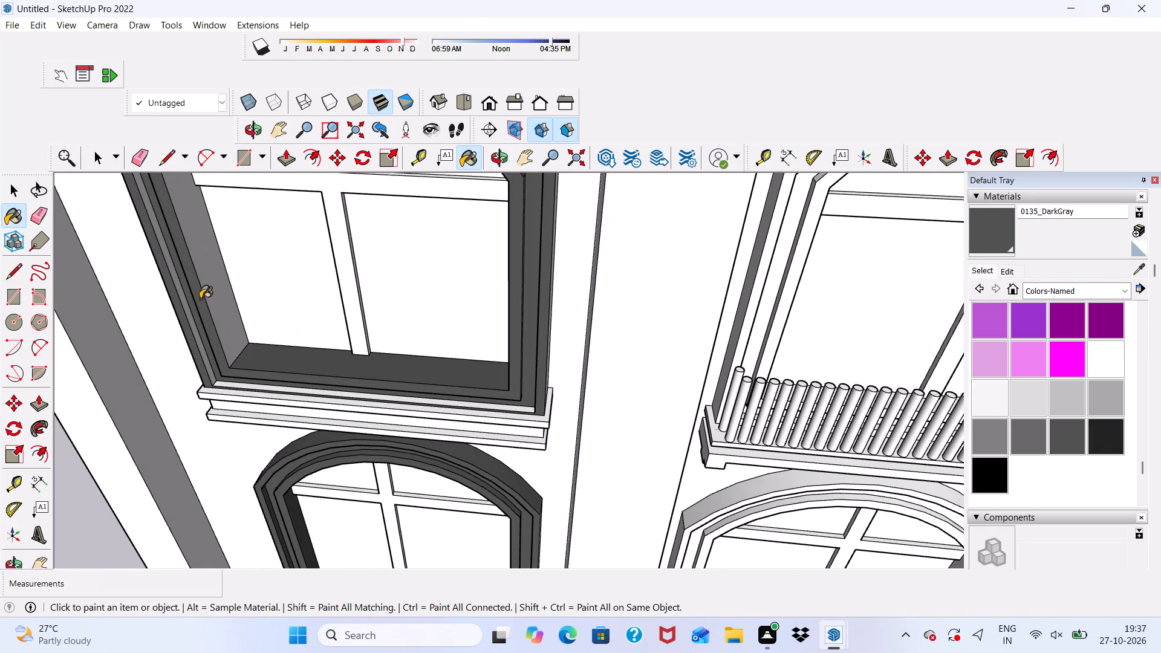
{"action": "left_click", "coordinate": [203, 291]}
{"action": "scroll", "coordinate": [203, 291], "scroll_direction": "down", "scroll_amount": 2}
{"action": "left_click", "coordinate": [206, 288]}
{"action": "scroll", "coordinate": [208, 292], "scroll_direction": "down", "scroll_amount": 4}
Paint the underside of the topmost window's arch and the thin strip between its front bands with 0135_DarkGray.
{"action": "middle_click_drag", "start_coordinate": [244, 379], "coordinate": [283, 178]}
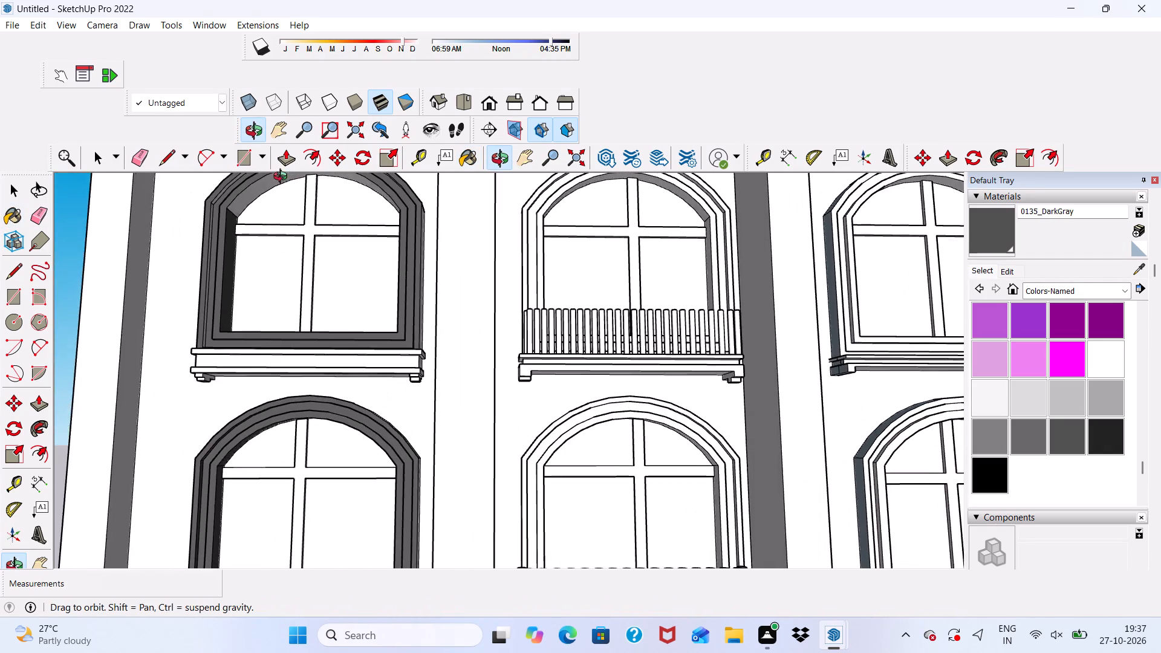
{"action": "middle_click_drag", "start_coordinate": [283, 178], "coordinate": [282, 178]}
{"action": "scroll", "coordinate": [276, 180], "scroll_direction": "up", "scroll_amount": 4}
{"action": "left_click", "coordinate": [276, 180]}
{"action": "scroll", "coordinate": [227, 253], "scroll_direction": "down", "scroll_amount": 11}
{"action": "scroll", "coordinate": [310, 296], "scroll_direction": "up", "scroll_amount": 10}
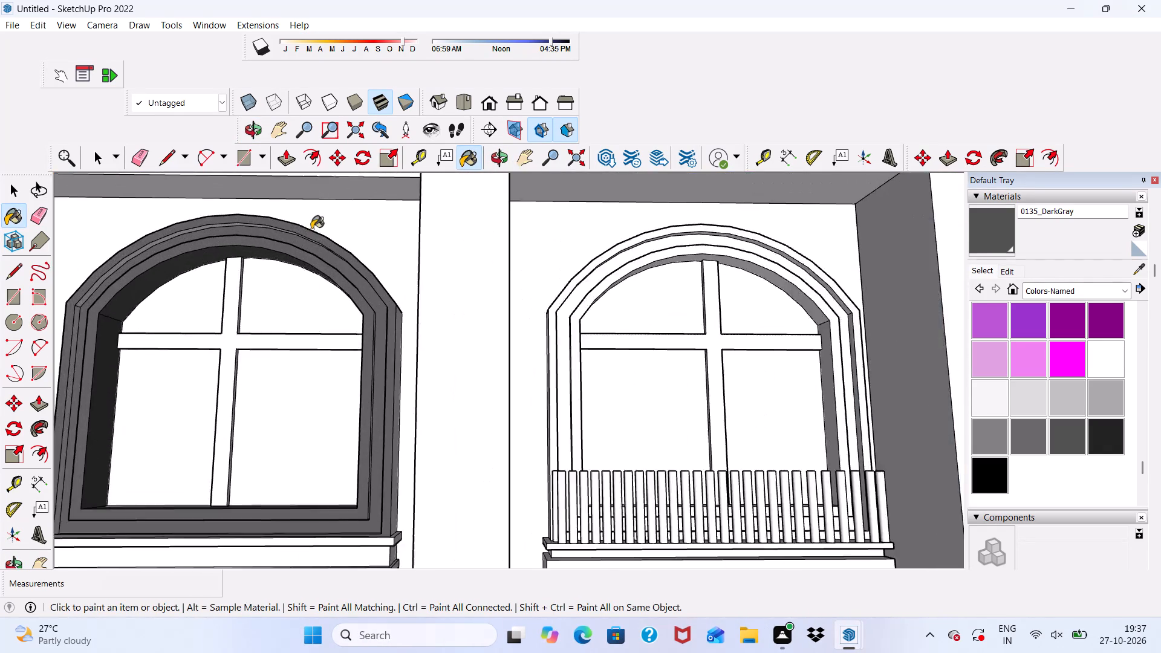
{"action": "scroll", "coordinate": [311, 229], "scroll_direction": "up", "scroll_amount": 20}
{"action": "scroll", "coordinate": [311, 229], "scroll_direction": "up", "scroll_amount": 4}
{"action": "left_click", "coordinate": [351, 219]}
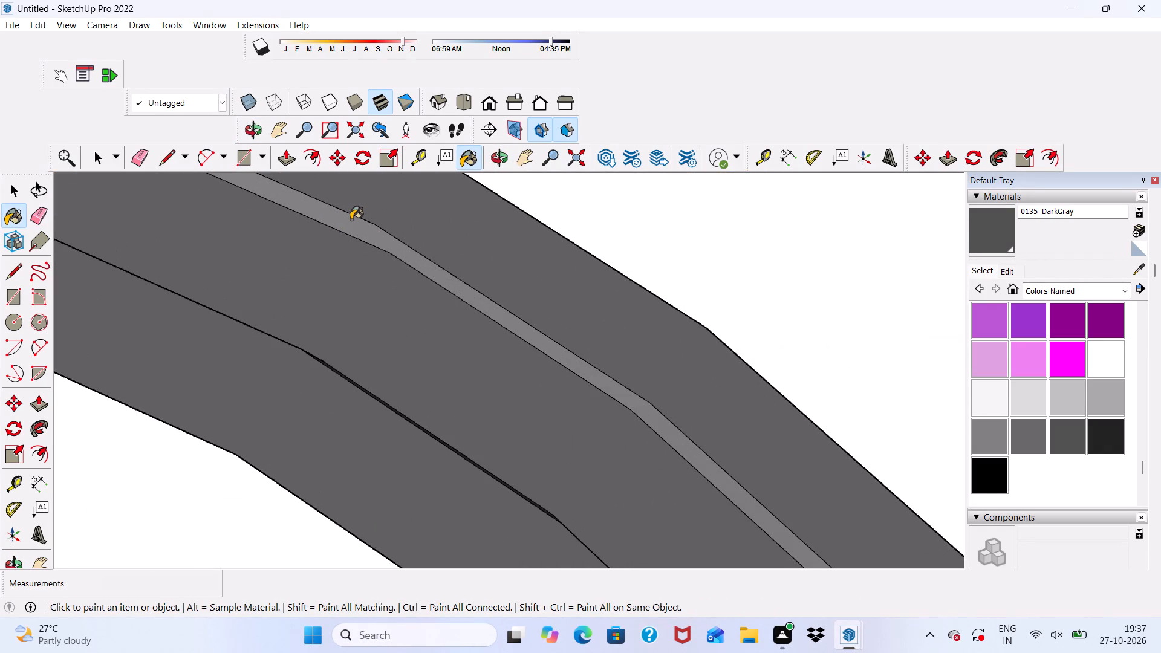
Paint the inward-facing strip of the topmost window's left frame with 0135_DarkGray.
{"action": "scroll", "coordinate": [351, 229], "scroll_direction": "down", "scroll_amount": 3}
{"action": "middle_click_drag", "start_coordinate": [368, 284], "coordinate": [338, 472]}
{"action": "scroll", "coordinate": [384, 204], "scroll_direction": "down", "scroll_amount": 8}
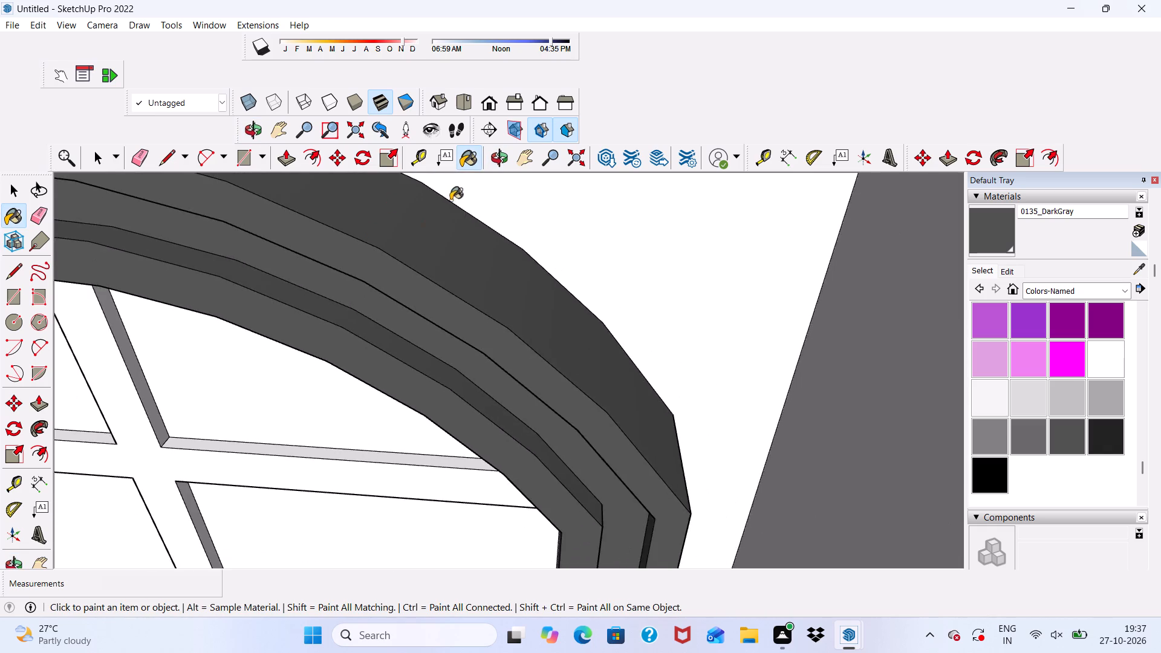
{"action": "scroll", "coordinate": [450, 200], "scroll_direction": "down", "scroll_amount": 12}
{"action": "scroll", "coordinate": [262, 360], "scroll_direction": "up", "scroll_amount": 6}
{"action": "scroll", "coordinate": [198, 314], "scroll_direction": "down", "scroll_amount": 1}
{"action": "scroll", "coordinate": [151, 328], "scroll_direction": "up", "scroll_amount": 7}
{"action": "left_click", "coordinate": [151, 315]}
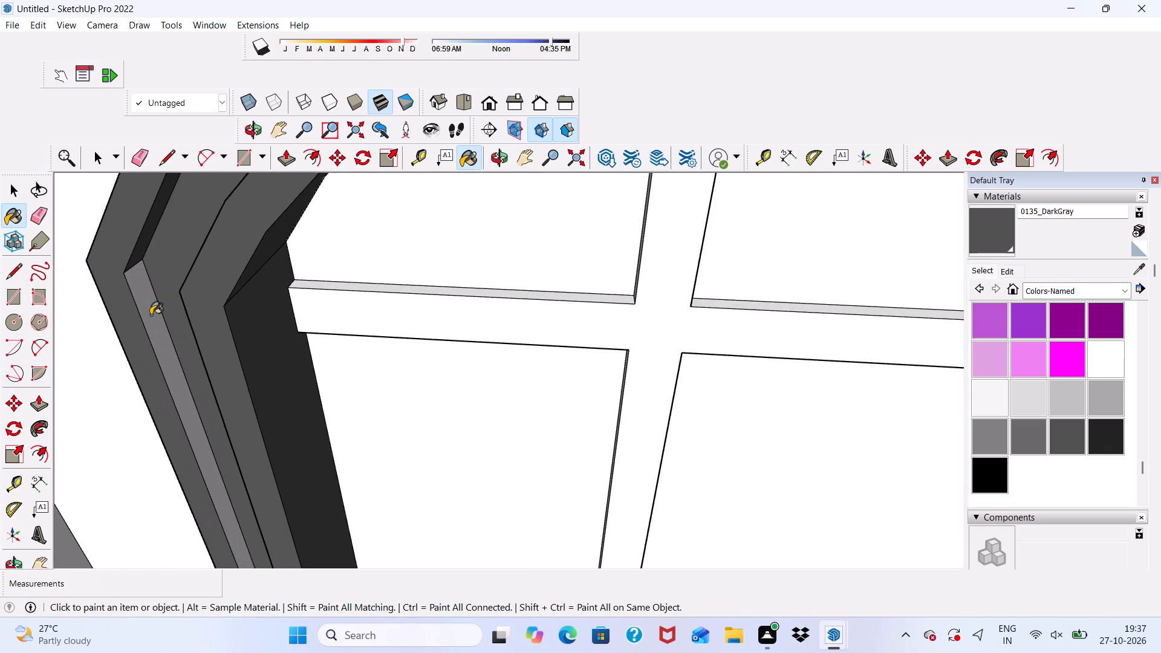
Paint the left frame's remaining side strip and outer side face on the topmost window with 0135_DarkGray.
{"action": "scroll", "coordinate": [151, 315], "scroll_direction": "down", "scroll_amount": 5}
{"action": "middle_click_drag", "start_coordinate": [151, 315], "coordinate": [431, 272]}
{"action": "left_click", "coordinate": [310, 360]}
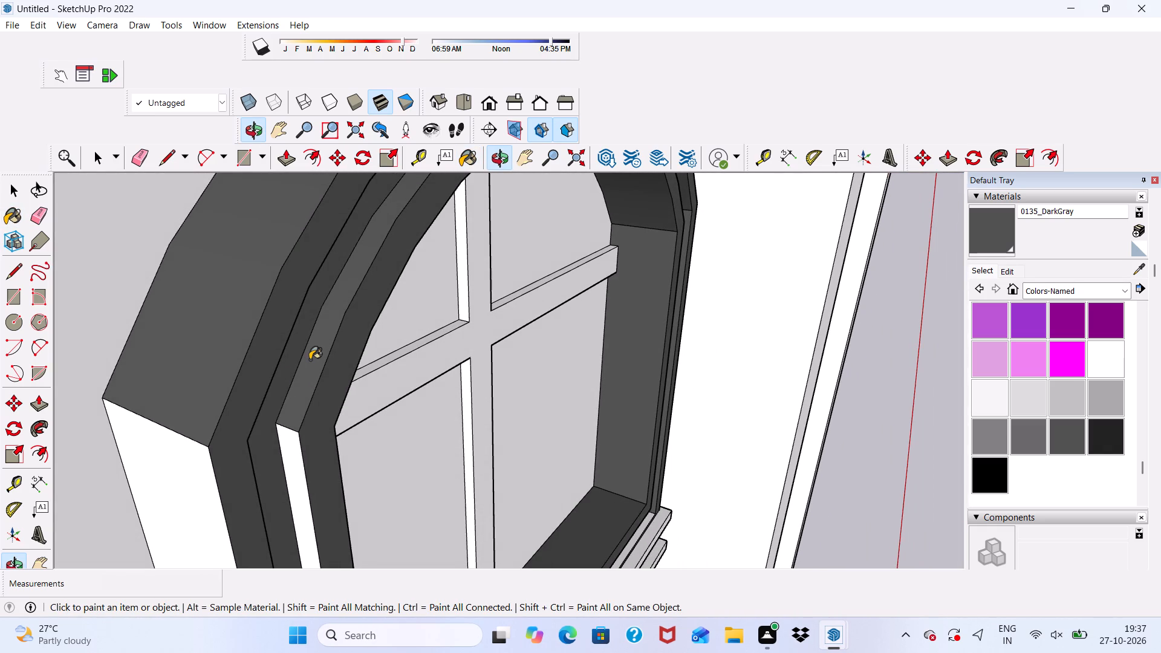
{"action": "left_click", "coordinate": [281, 438]}
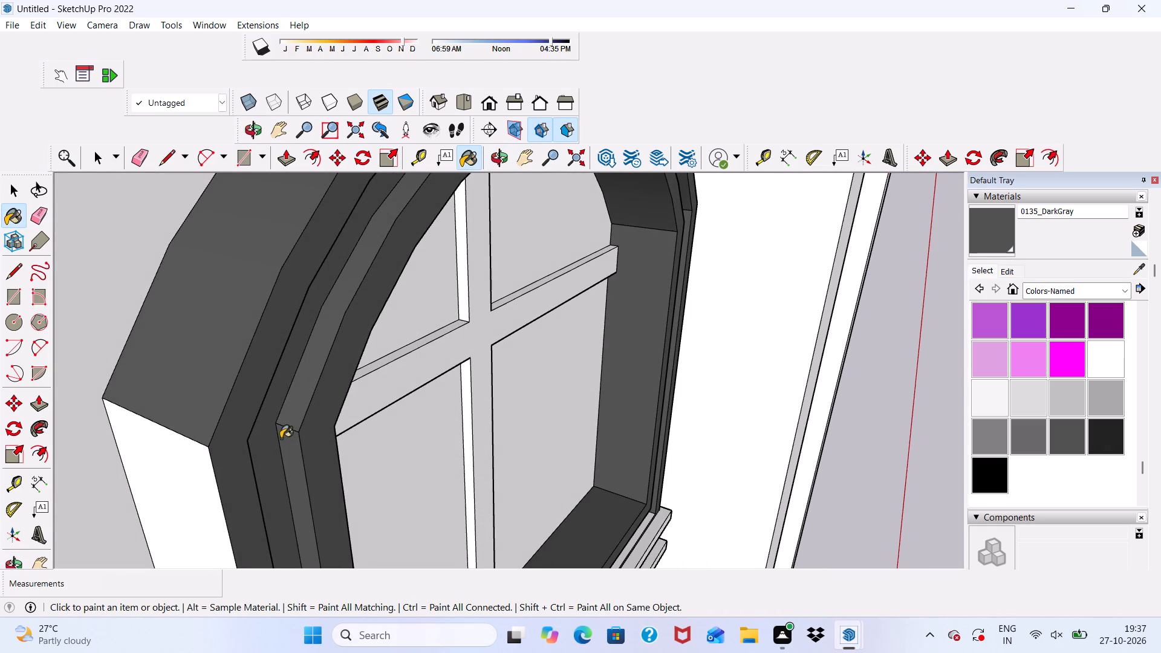
{"action": "scroll", "coordinate": [272, 451], "scroll_direction": "down", "scroll_amount": 1}
{"action": "left_click", "coordinate": [199, 491]}
{"action": "scroll", "coordinate": [256, 337], "scroll_direction": "down", "scroll_amount": 6}
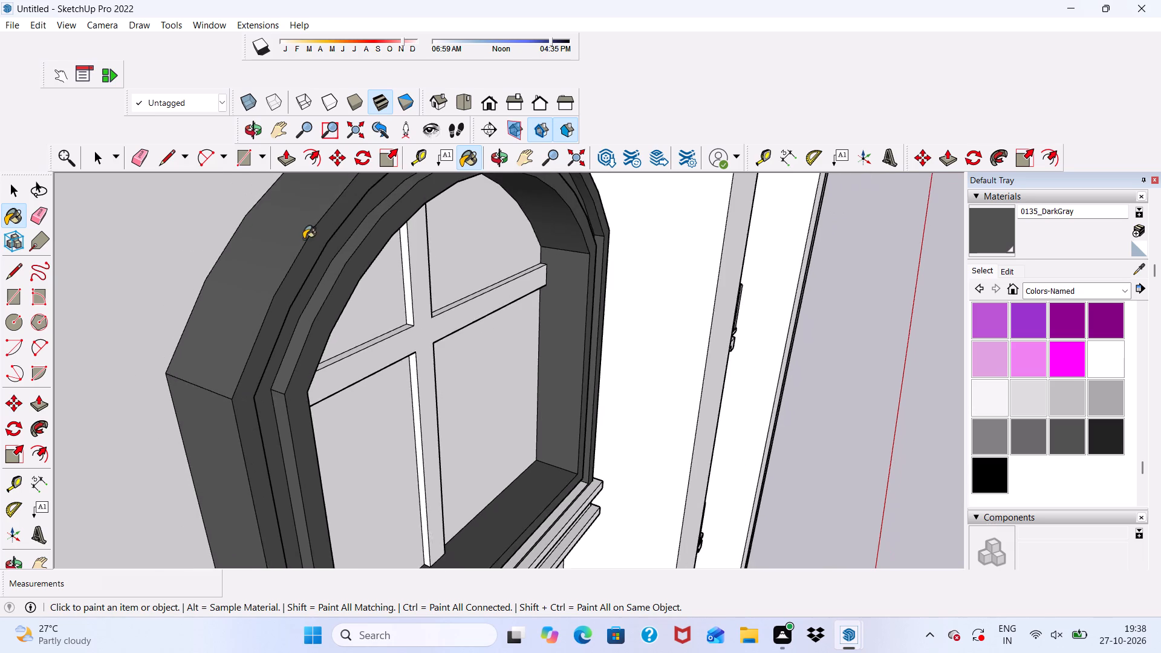
Paint the narrow ledge tops along the bottom frame and upper sill of the topmost window with 0135_DarkGray.
{"action": "scroll", "coordinate": [255, 241], "scroll_direction": "down", "scroll_amount": 6}
{"action": "middle_click_drag", "start_coordinate": [353, 394], "coordinate": [286, 304]}
{"action": "scroll", "coordinate": [231, 388], "scroll_direction": "up", "scroll_amount": 4}
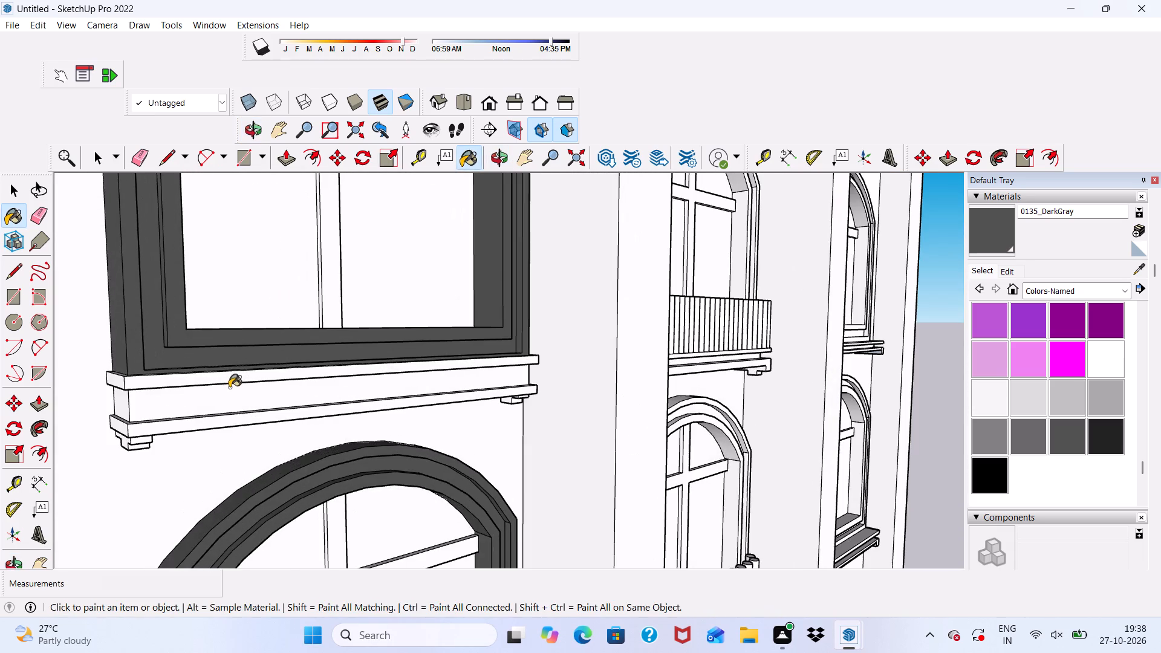
{"action": "middle_click_drag", "start_coordinate": [226, 380], "coordinate": [226, 420]}
{"action": "scroll", "coordinate": [222, 389], "scroll_direction": "up", "scroll_amount": 5}
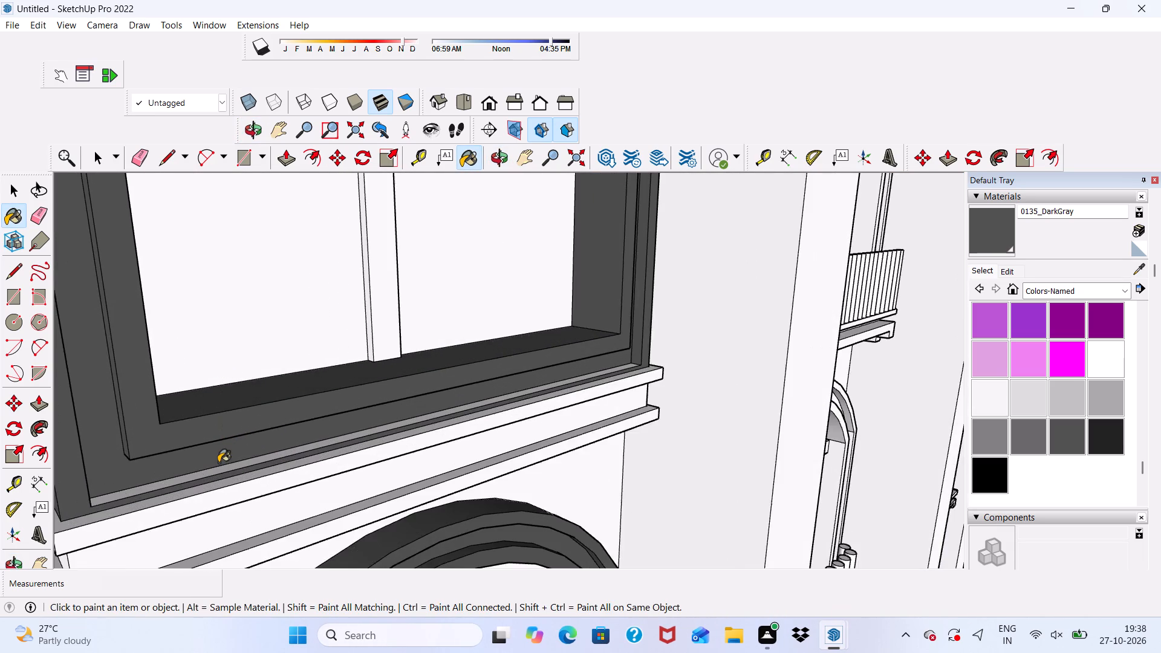
{"action": "scroll", "coordinate": [218, 463], "scroll_direction": "up", "scroll_amount": 5}
{"action": "left_click", "coordinate": [216, 466]}
{"action": "left_click", "coordinate": [215, 472]}
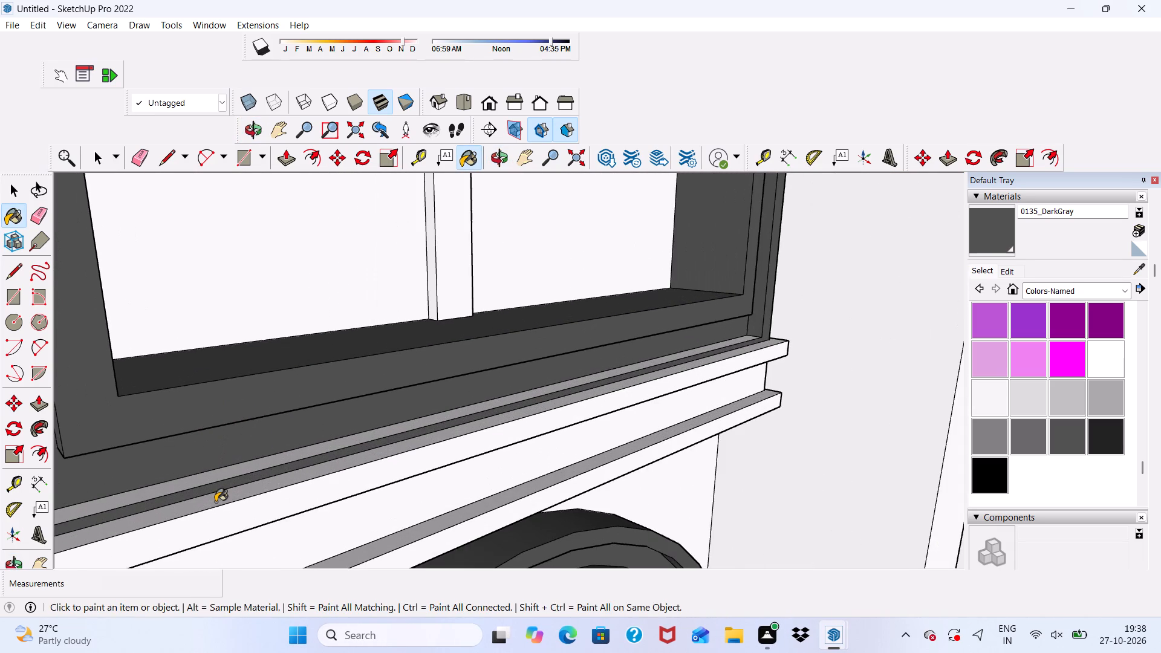
{"action": "left_click", "coordinate": [215, 502]}
{"action": "left_click", "coordinate": [216, 499]}
{"action": "left_click", "coordinate": [220, 486]}
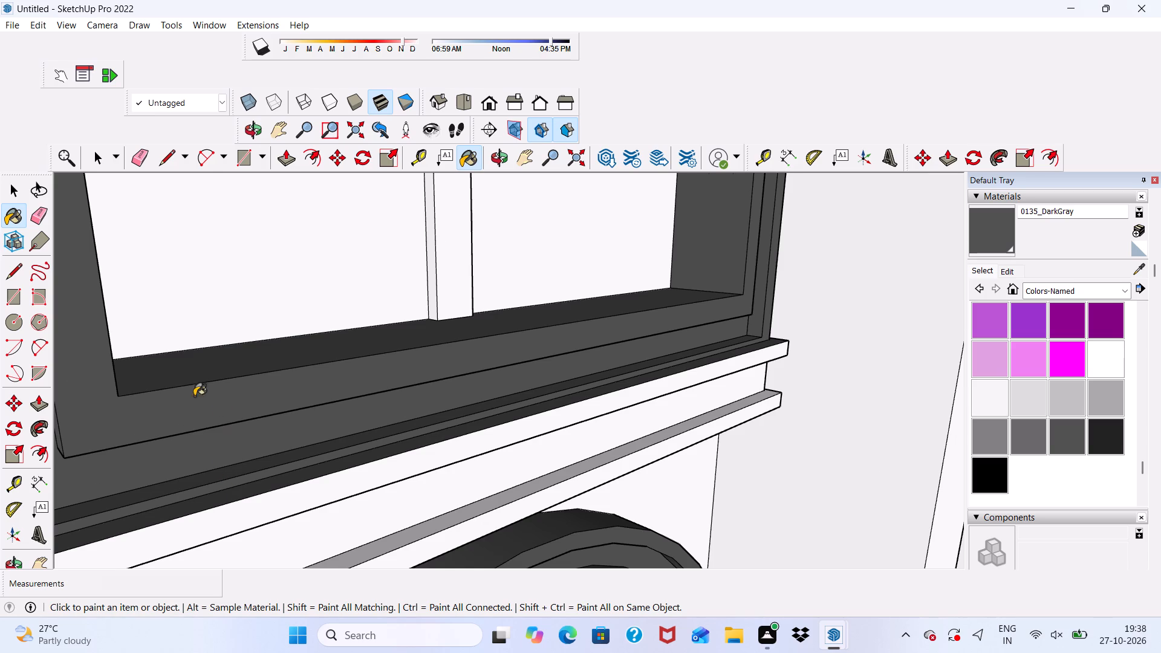
Paint the topmost window sill's front bands and its underside with 0135_DarkGray.
{"action": "scroll", "coordinate": [194, 396], "scroll_direction": "down", "scroll_amount": 6}
{"action": "scroll", "coordinate": [200, 478], "scroll_direction": "up", "scroll_amount": 6}
{"action": "left_click", "coordinate": [185, 534]}
{"action": "left_click", "coordinate": [185, 478]}
{"action": "scroll", "coordinate": [185, 441], "scroll_direction": "down", "scroll_amount": 6}
{"action": "middle_click_drag", "start_coordinate": [207, 511], "coordinate": [210, 417]}
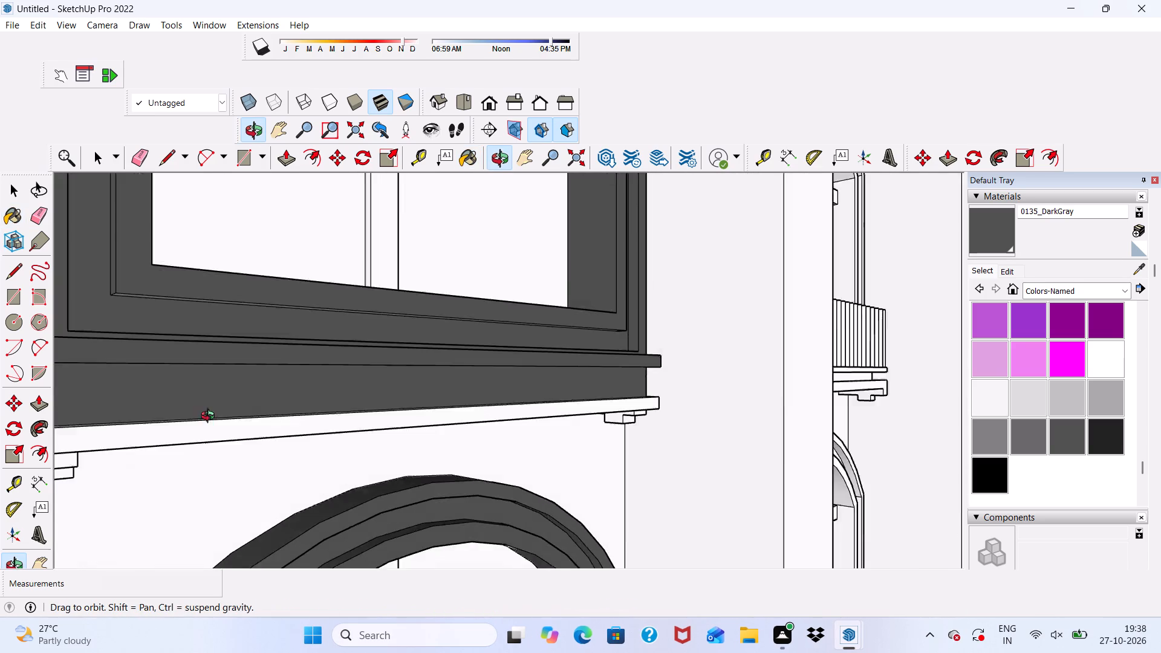
{"action": "middle_click_drag", "start_coordinate": [210, 417], "coordinate": [209, 366]}
{"action": "left_click", "coordinate": [221, 319]}
{"action": "left_click", "coordinate": [227, 287]}
Paint the stepped front, inner side and underside faces of the topmost sill's left bracket with 0135_DarkGray.
{"action": "scroll", "coordinate": [227, 287], "scroll_direction": "down", "scroll_amount": 6}
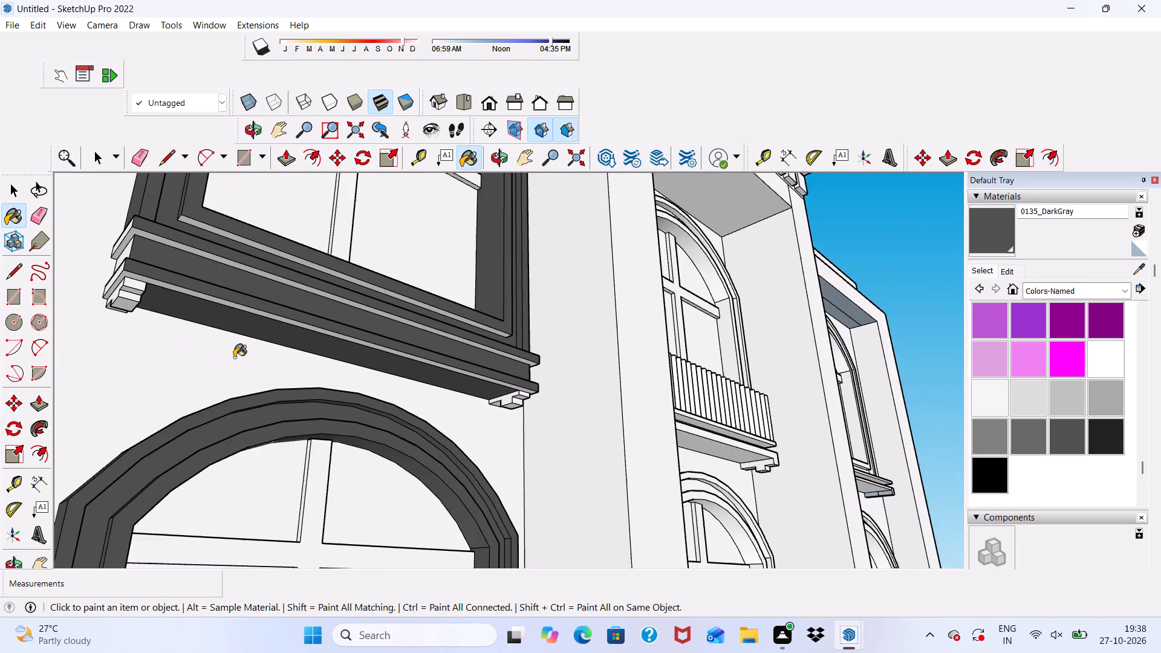
{"action": "scroll", "coordinate": [169, 318], "scroll_direction": "up", "scroll_amount": 8}
{"action": "left_click", "coordinate": [130, 258]}
{"action": "scroll", "coordinate": [130, 260], "scroll_direction": "up", "scroll_amount": 4}
{"action": "left_click", "coordinate": [117, 287]}
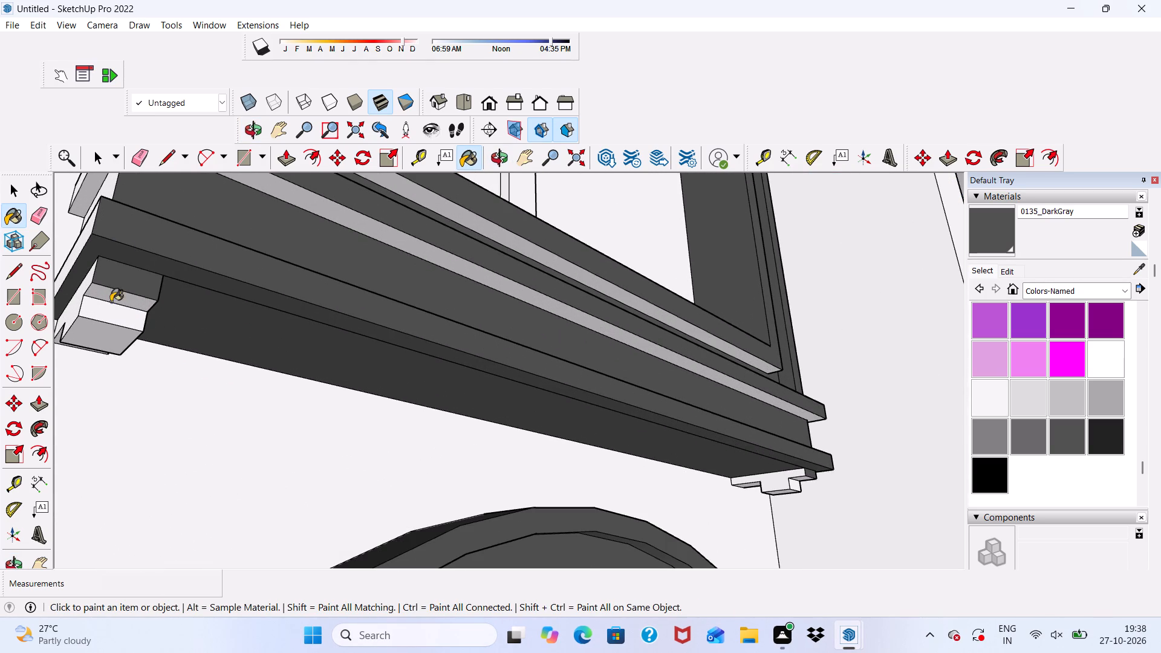
{"action": "left_click", "coordinate": [109, 301]}
{"action": "left_click", "coordinate": [106, 310]}
{"action": "scroll", "coordinate": [108, 304], "scroll_direction": "up", "scroll_amount": 4}
{"action": "left_click", "coordinate": [112, 291]}
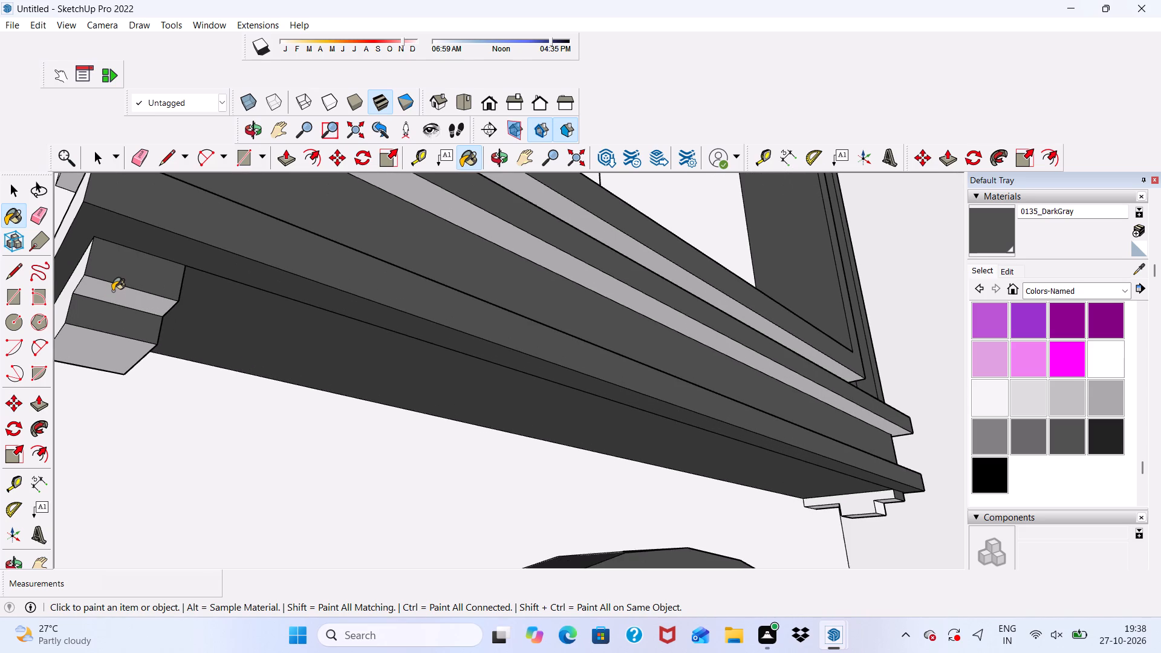
{"action": "left_click", "coordinate": [84, 356]}
Paint the left bracket's outer side and rear faces and the sill's lower-band left end with 0135_DarkGray.
{"action": "scroll", "coordinate": [132, 319], "scroll_direction": "down", "scroll_amount": 6}
{"action": "middle_click_drag", "start_coordinate": [197, 368], "coordinate": [309, 406]}
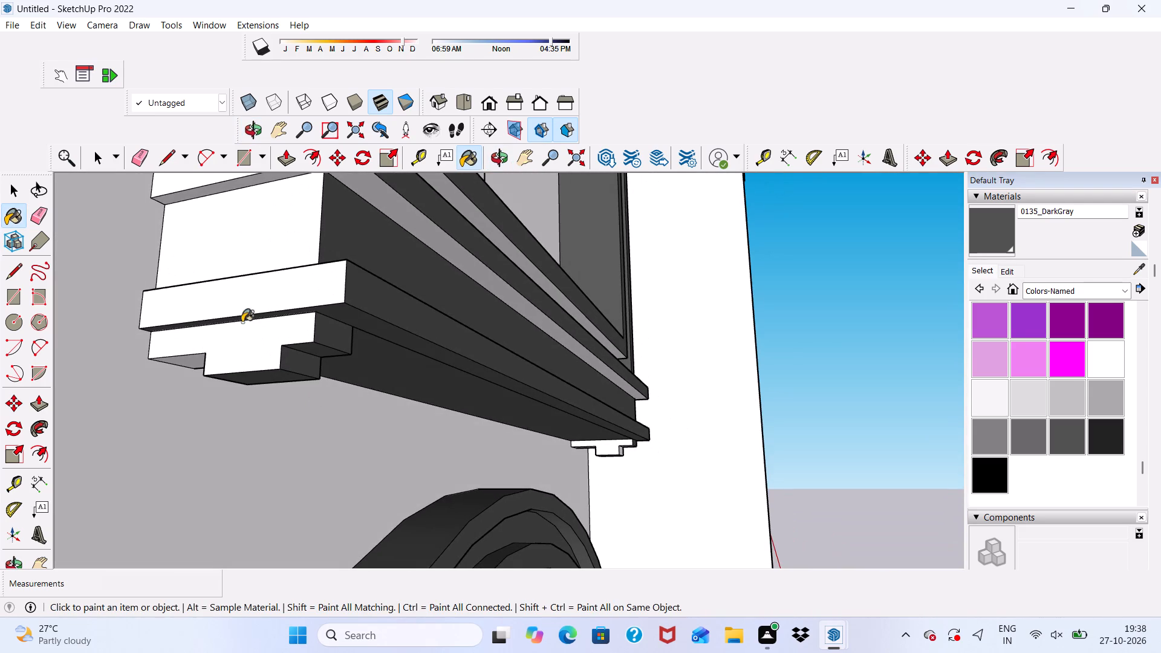
{"action": "left_click", "coordinate": [230, 338]}
{"action": "middle_click_drag", "start_coordinate": [230, 338], "coordinate": [470, 306]}
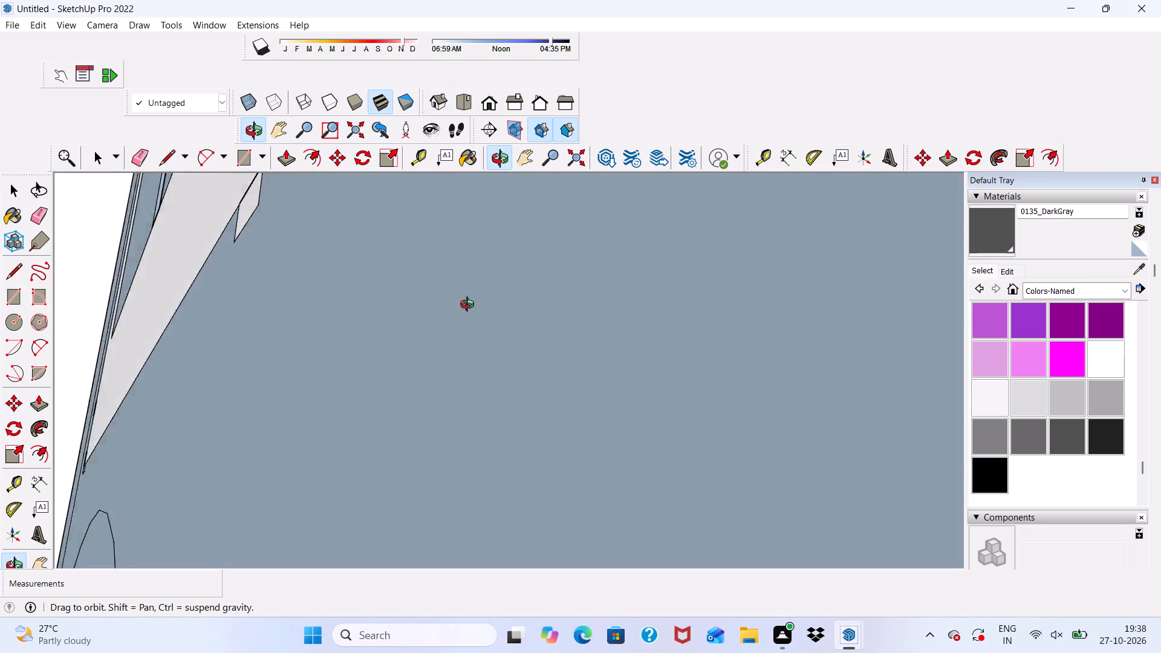
{"action": "middle_click_drag", "start_coordinate": [470, 306], "coordinate": [417, 324]}
{"action": "scroll", "coordinate": [279, 305], "scroll_direction": "up", "scroll_amount": 5}
{"action": "scroll", "coordinate": [235, 276], "scroll_direction": "down", "scroll_amount": 1}
{"action": "left_click", "coordinate": [230, 276]}
{"action": "middle_click_drag", "start_coordinate": [251, 300], "coordinate": [311, 325]}
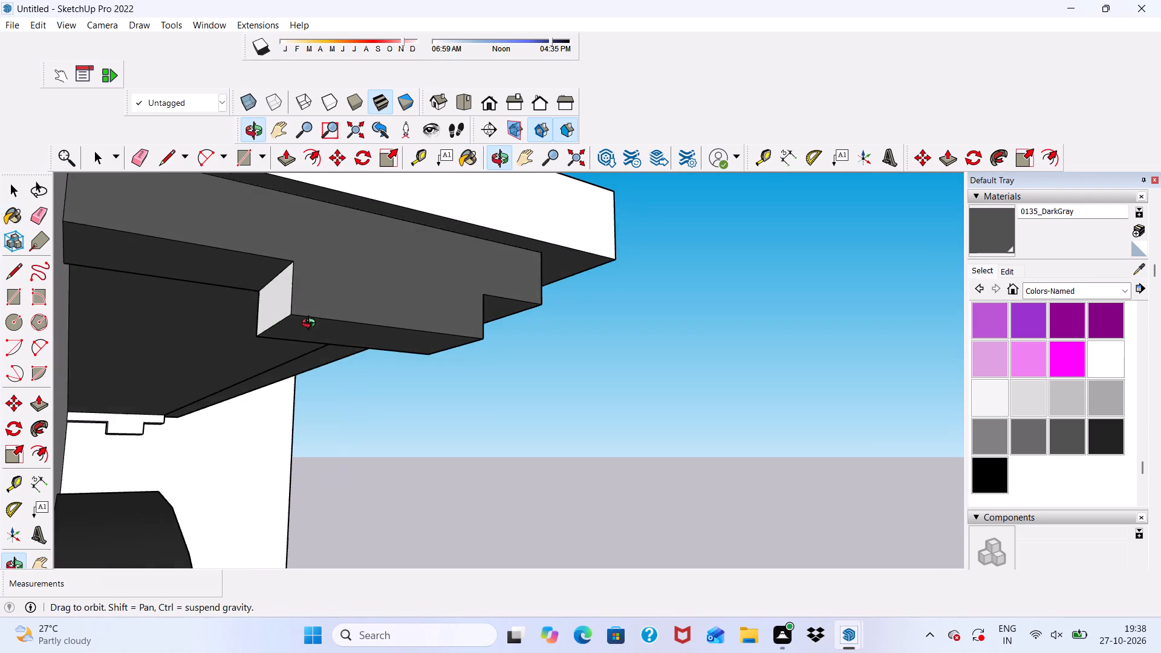
{"action": "middle_click_drag", "start_coordinate": [311, 325], "coordinate": [317, 331]}
{"action": "left_click", "coordinate": [288, 293]}
{"action": "left_click", "coordinate": [471, 200]}
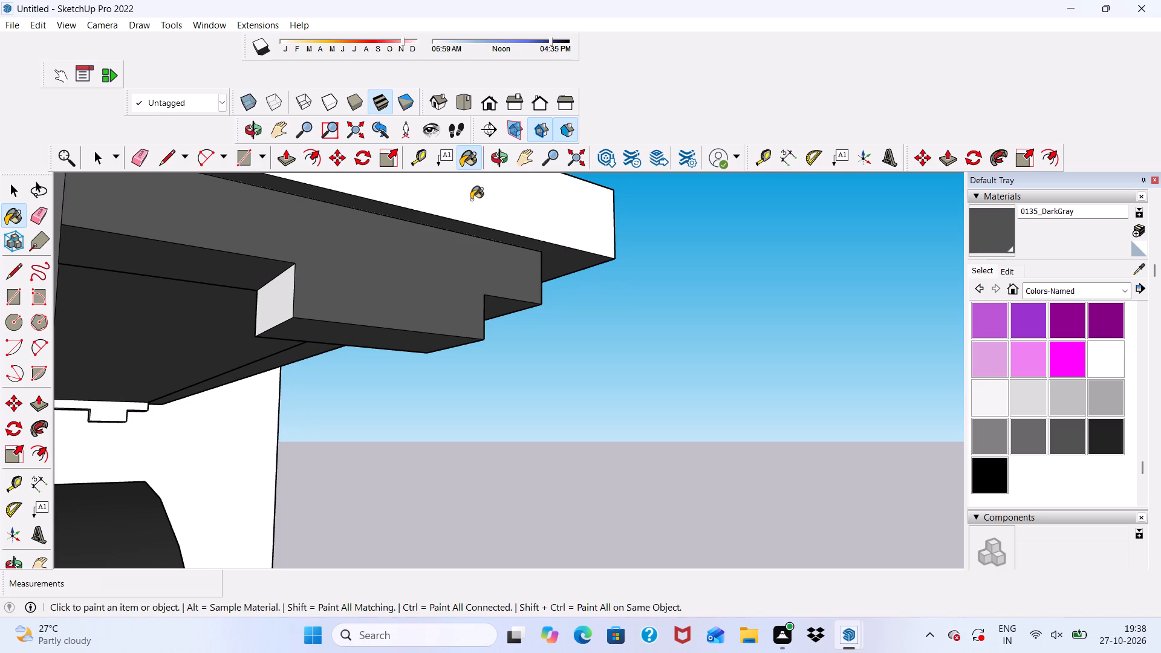
Paint the lower sill band's top ledge and the left ends of the middle and upper bands with 0135_DarkGray.
{"action": "scroll", "coordinate": [333, 297], "scroll_direction": "down", "scroll_amount": 4}
{"action": "left_click", "coordinate": [482, 109]}
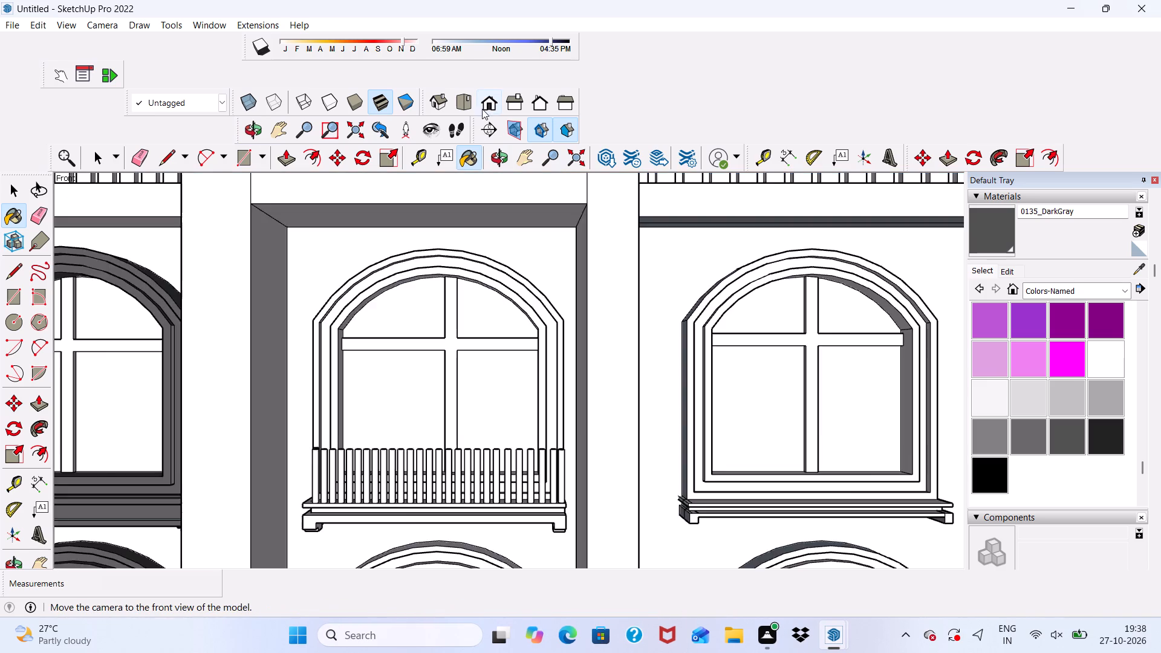
{"action": "scroll", "coordinate": [349, 258], "scroll_direction": "down", "scroll_amount": 3}
{"action": "scroll", "coordinate": [271, 389], "scroll_direction": "down", "scroll_amount": 11}
{"action": "scroll", "coordinate": [215, 495], "scroll_direction": "up", "scroll_amount": 16}
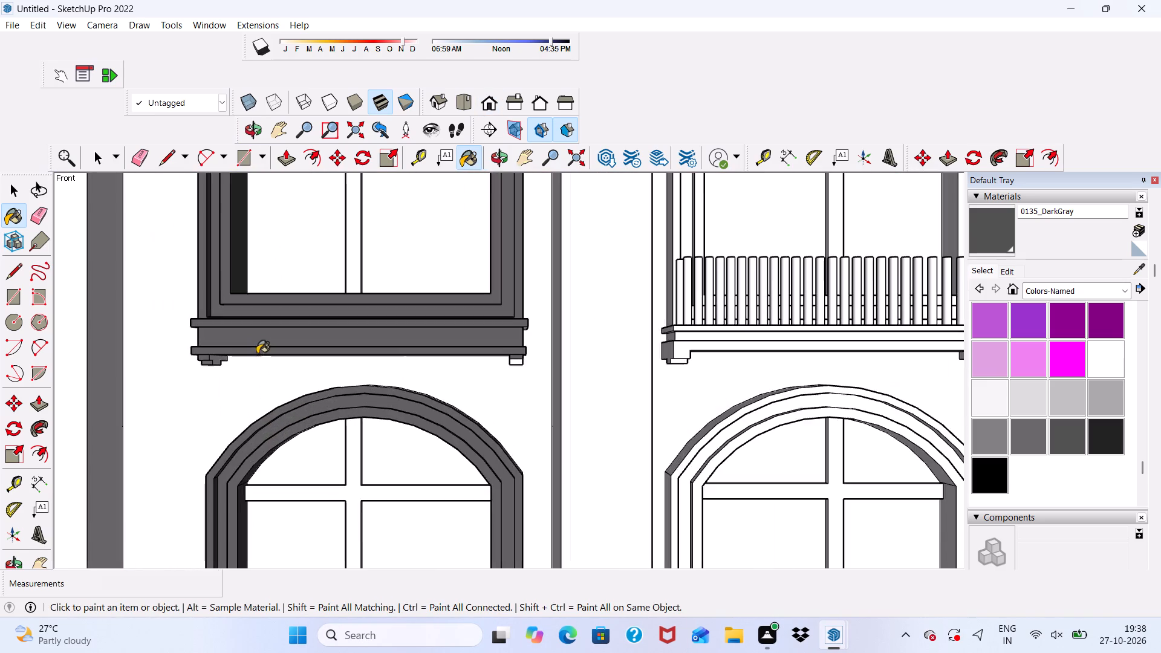
{"action": "middle_click_drag", "start_coordinate": [252, 355], "coordinate": [507, 398]}
{"action": "scroll", "coordinate": [255, 442], "scroll_direction": "up", "scroll_amount": 10}
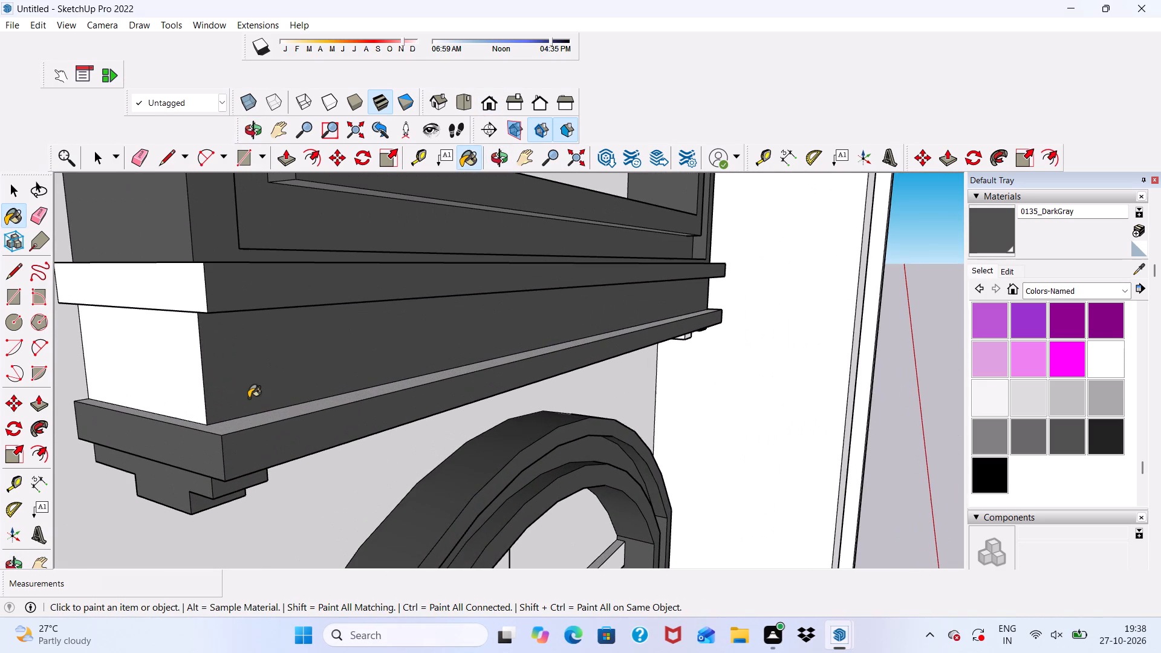
{"action": "scroll", "coordinate": [249, 398], "scroll_direction": "up", "scroll_amount": 3}
{"action": "left_click", "coordinate": [241, 421]}
{"action": "left_click", "coordinate": [198, 372]}
{"action": "left_click", "coordinate": [188, 282]}
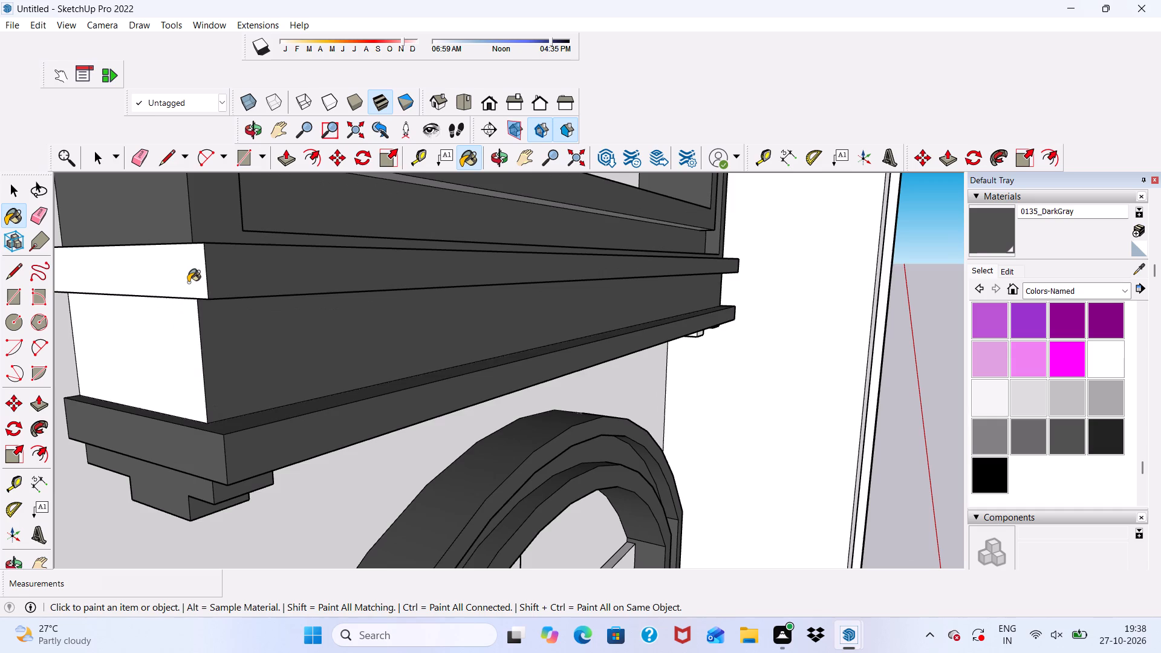
Paint the undersides of the topmost window's upper sill ledge and bottom frame ledge with 0135_DarkGray.
{"action": "scroll", "coordinate": [175, 315], "scroll_direction": "down", "scroll_amount": 3}
{"action": "middle_click_drag", "start_coordinate": [179, 380], "coordinate": [139, 469]}
{"action": "scroll", "coordinate": [114, 352], "scroll_direction": "down", "scroll_amount": 5}
{"action": "middle_click_drag", "start_coordinate": [212, 441], "coordinate": [215, 399]}
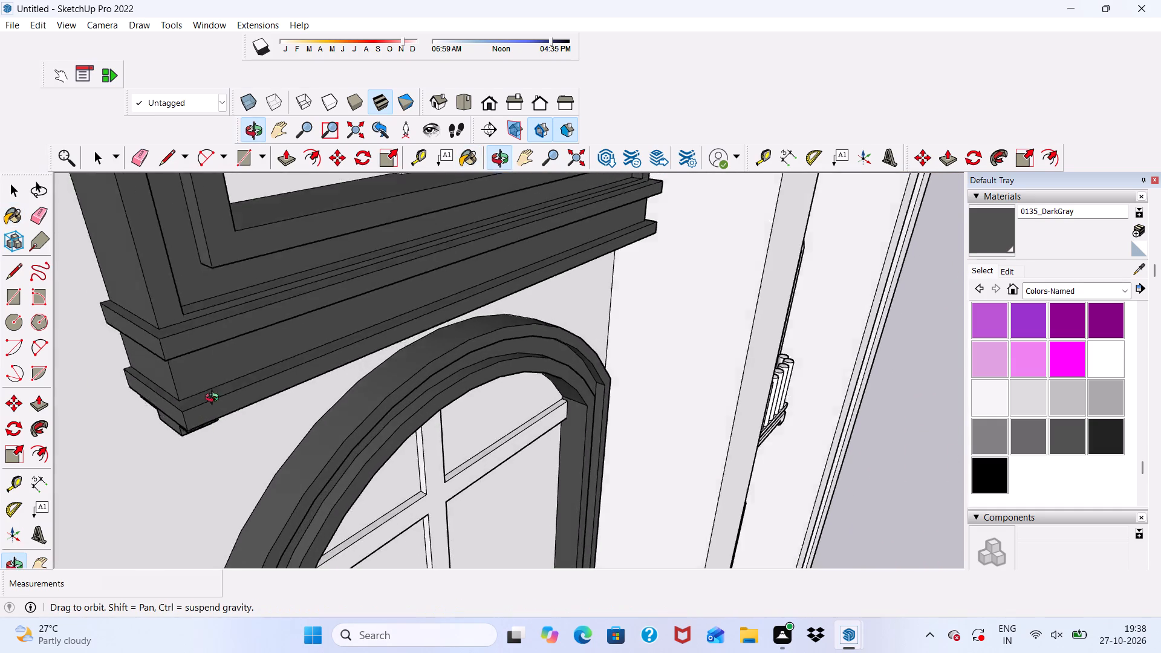
{"action": "middle_click_drag", "start_coordinate": [215, 399], "coordinate": [184, 214]}
{"action": "scroll", "coordinate": [477, 233], "scroll_direction": "up", "scroll_amount": 8}
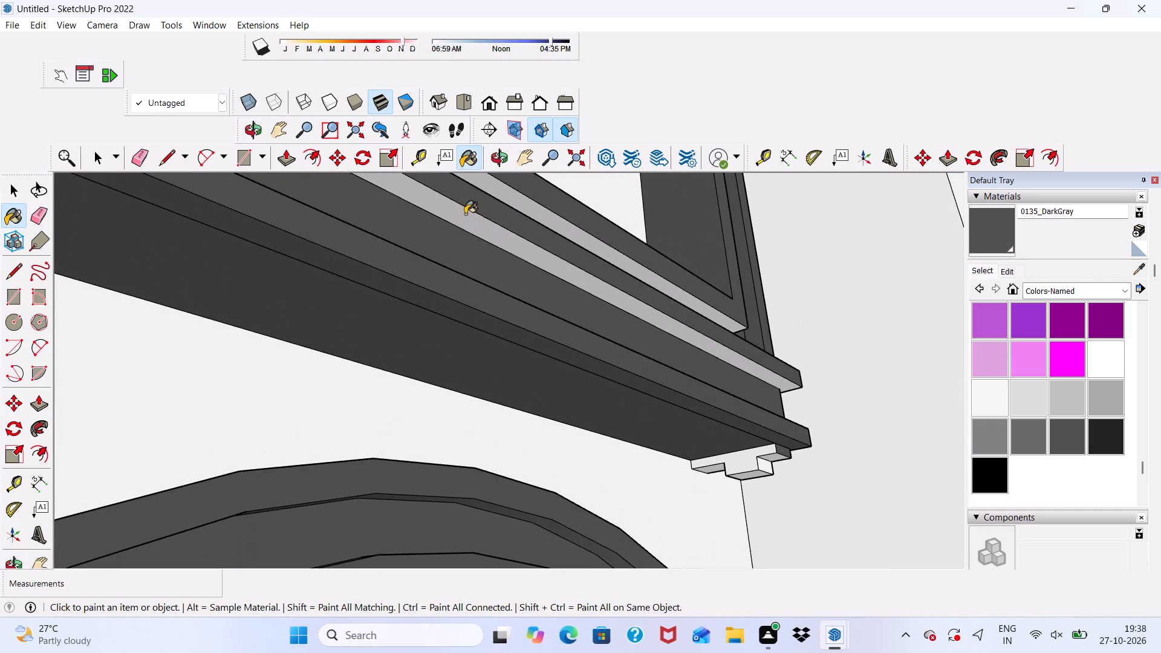
{"action": "left_click", "coordinate": [465, 214]}
{"action": "left_click", "coordinate": [496, 192]}
Paint the front, stepped and underside faces of the topmost sill's right bracket with 0135_DarkGray.
{"action": "scroll", "coordinate": [482, 207], "scroll_direction": "down", "scroll_amount": 9}
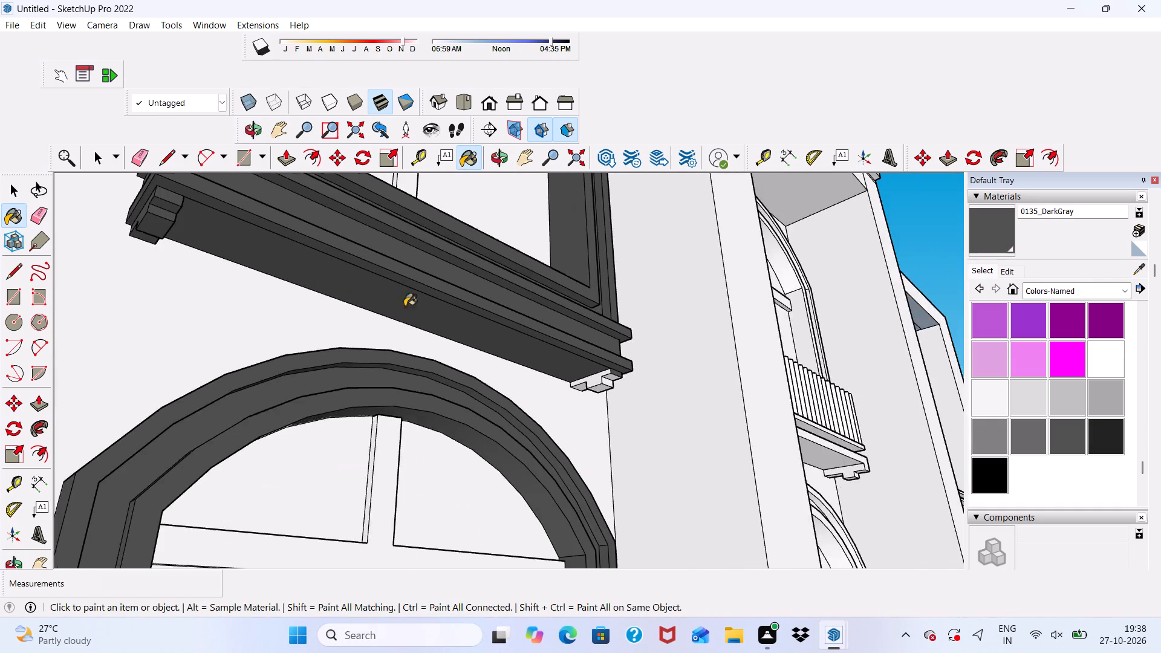
{"action": "scroll", "coordinate": [571, 343], "scroll_direction": "up", "scroll_amount": 5}
{"action": "scroll", "coordinate": [572, 346], "scroll_direction": "down", "scroll_amount": 2}
{"action": "scroll", "coordinate": [598, 397], "scroll_direction": "up", "scroll_amount": 3}
{"action": "left_click", "coordinate": [600, 397]}
{"action": "scroll", "coordinate": [626, 403], "scroll_direction": "up", "scroll_amount": 5}
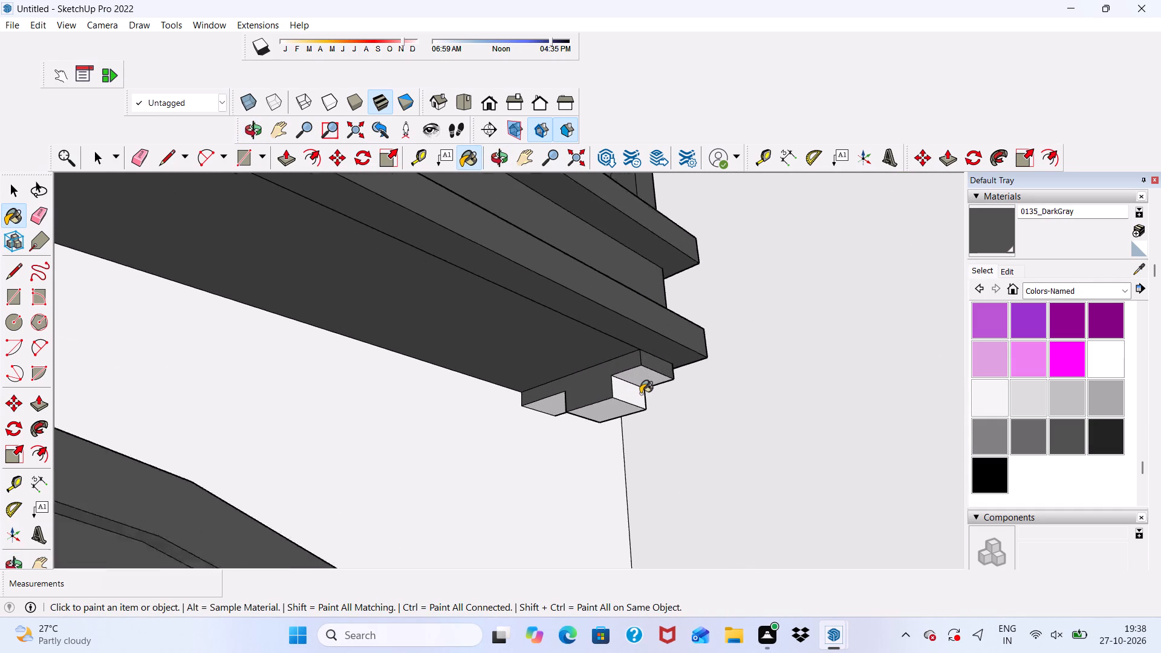
{"action": "scroll", "coordinate": [640, 394], "scroll_direction": "up", "scroll_amount": 4}
{"action": "left_click", "coordinate": [641, 365]}
{"action": "left_click", "coordinate": [624, 395]}
{"action": "left_click", "coordinate": [615, 423]}
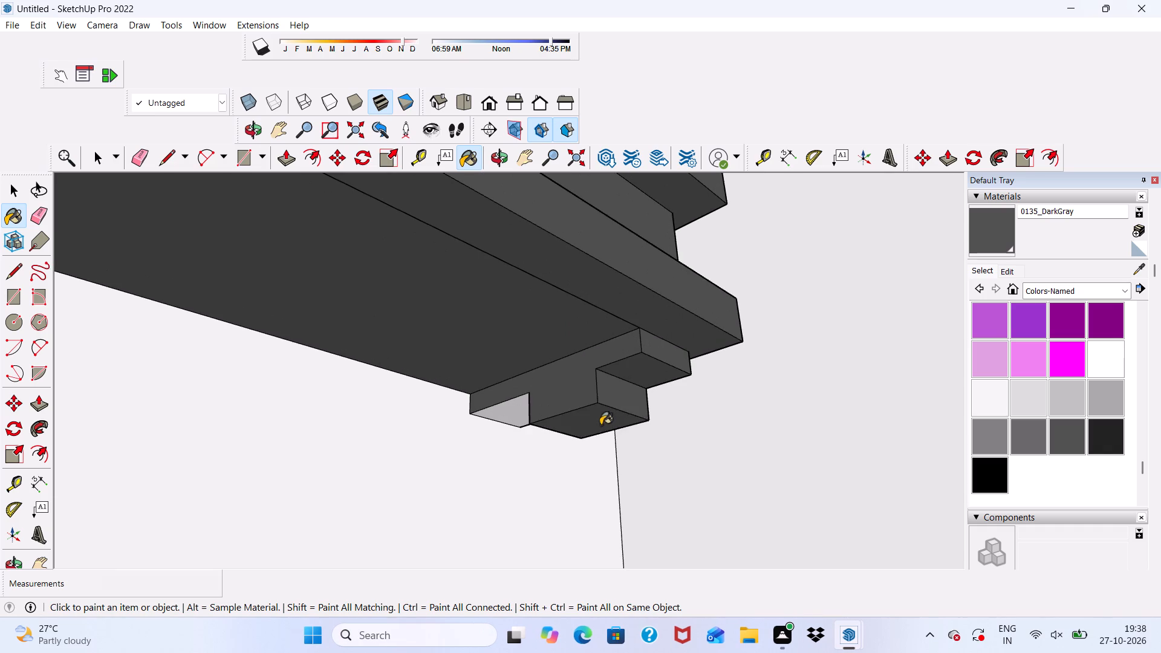
Paint the right bracket's remaining underside and outer side and the sill's right end faces with 0135_DarkGray.
{"action": "middle_click_drag", "start_coordinate": [600, 425], "coordinate": [339, 282]}
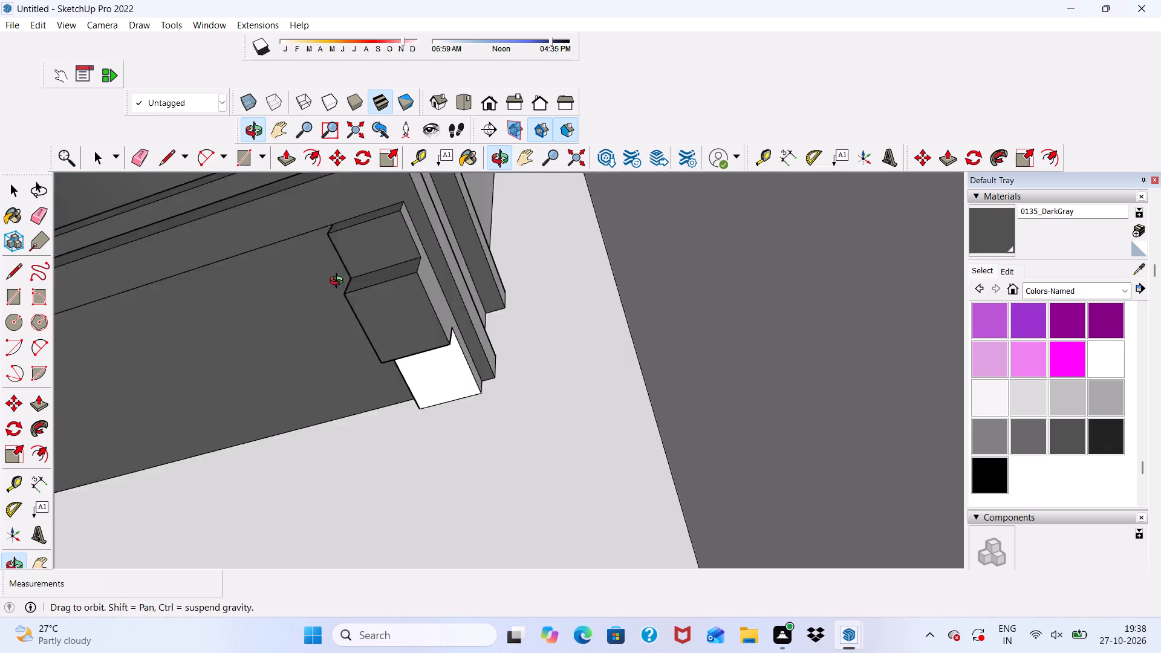
{"action": "middle_click_drag", "start_coordinate": [339, 282], "coordinate": [362, 313]}
{"action": "scroll", "coordinate": [431, 389], "scroll_direction": "up", "scroll_amount": 2}
{"action": "left_click", "coordinate": [454, 392]}
{"action": "scroll", "coordinate": [486, 374], "scroll_direction": "up", "scroll_amount": 5}
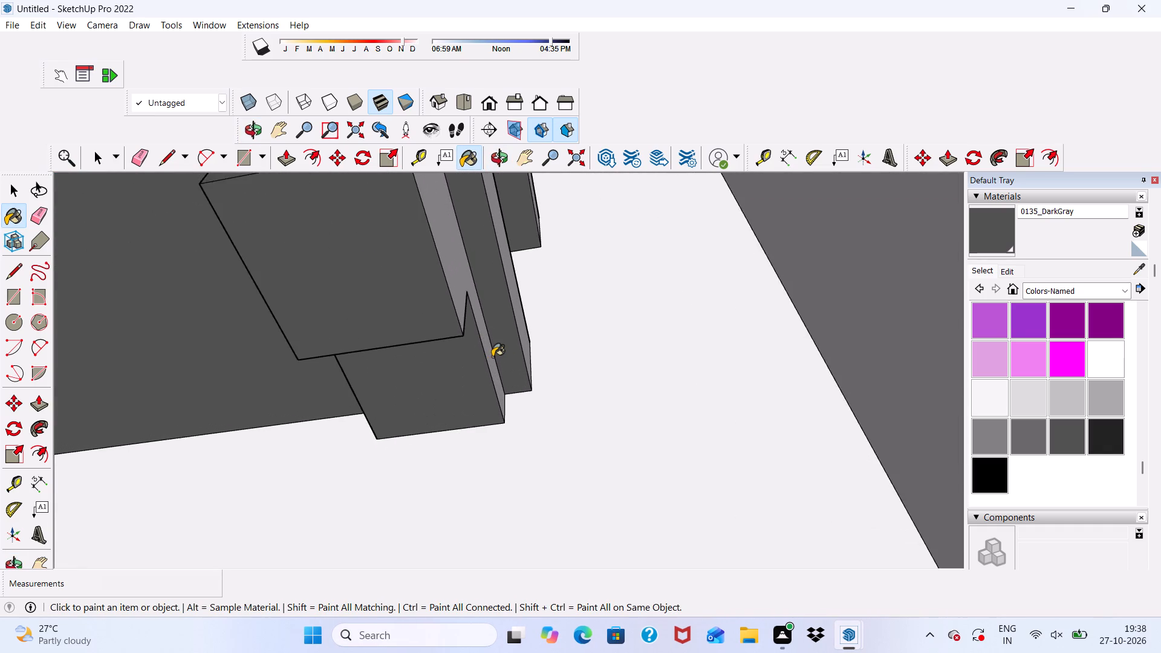
{"action": "scroll", "coordinate": [492, 357], "scroll_direction": "up", "scroll_amount": 3}
{"action": "left_click", "coordinate": [492, 357]}
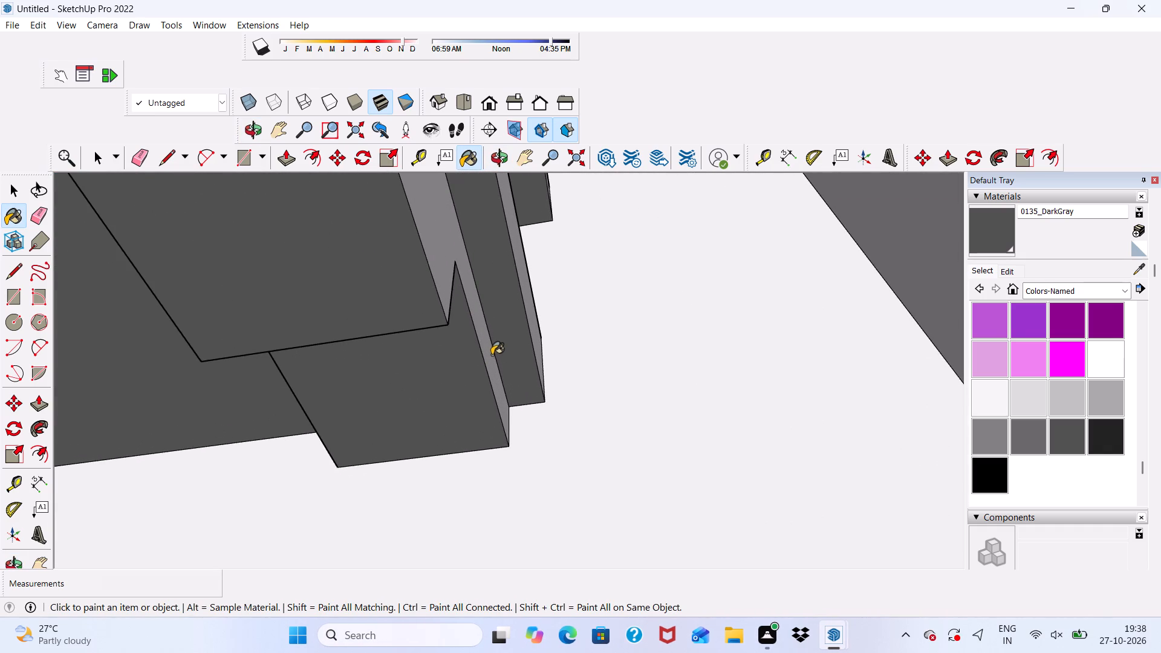
{"action": "left_click", "coordinate": [516, 242]}
{"action": "scroll", "coordinate": [490, 259], "scroll_direction": "down", "scroll_amount": 1}
{"action": "middle_click_drag", "start_coordinate": [492, 266], "coordinate": [472, 417]}
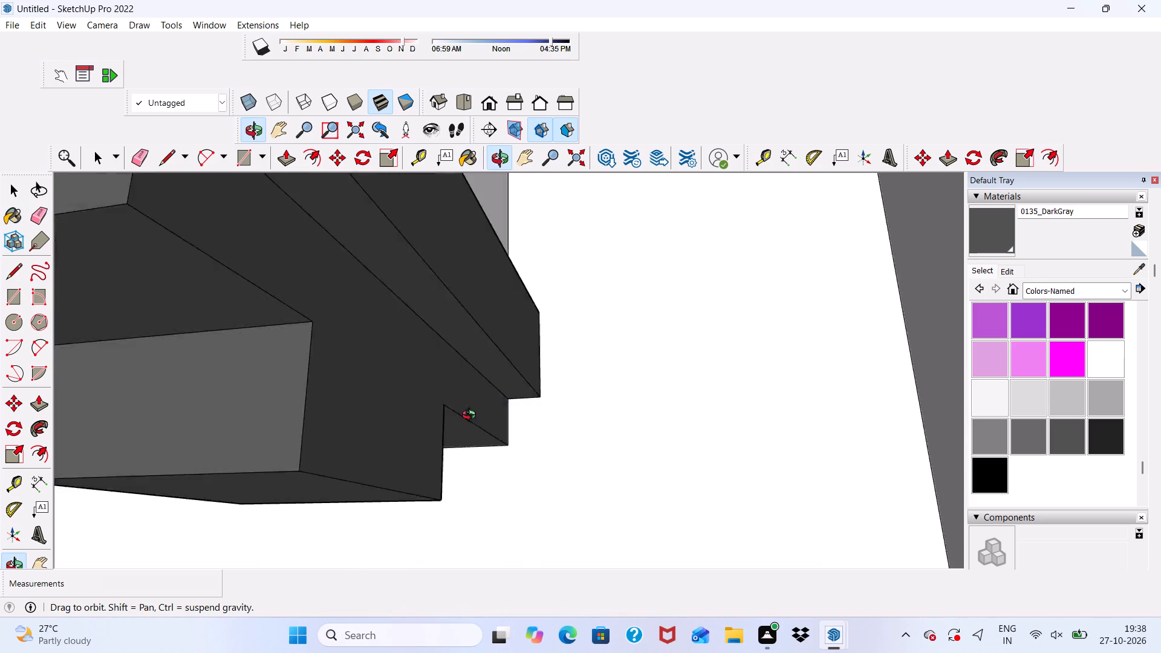
{"action": "middle_click_drag", "start_coordinate": [472, 417], "coordinate": [394, 548]}
{"action": "left_click", "coordinate": [257, 306]}
{"action": "scroll", "coordinate": [257, 305], "scroll_direction": "down", "scroll_amount": 12}
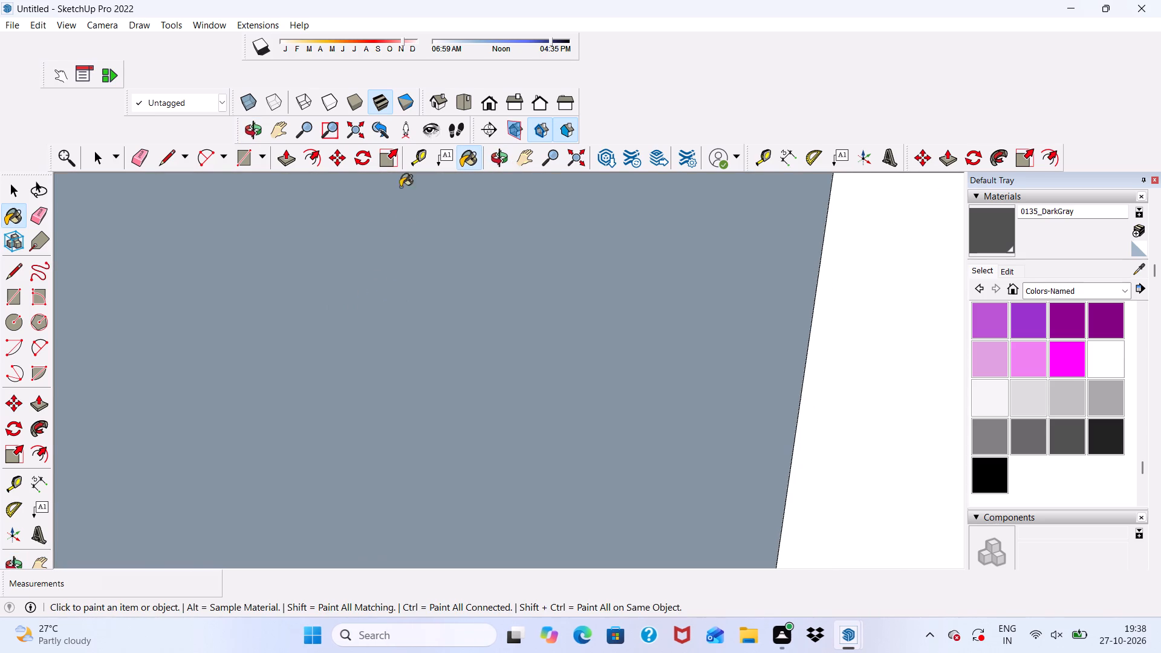
Paint the topmost window's right frame outer side face and the thin side strip between its front bands with 0135_DarkGray.
{"action": "left_click", "coordinate": [490, 94]}
{"action": "scroll", "coordinate": [446, 223], "scroll_direction": "down", "scroll_amount": 18}
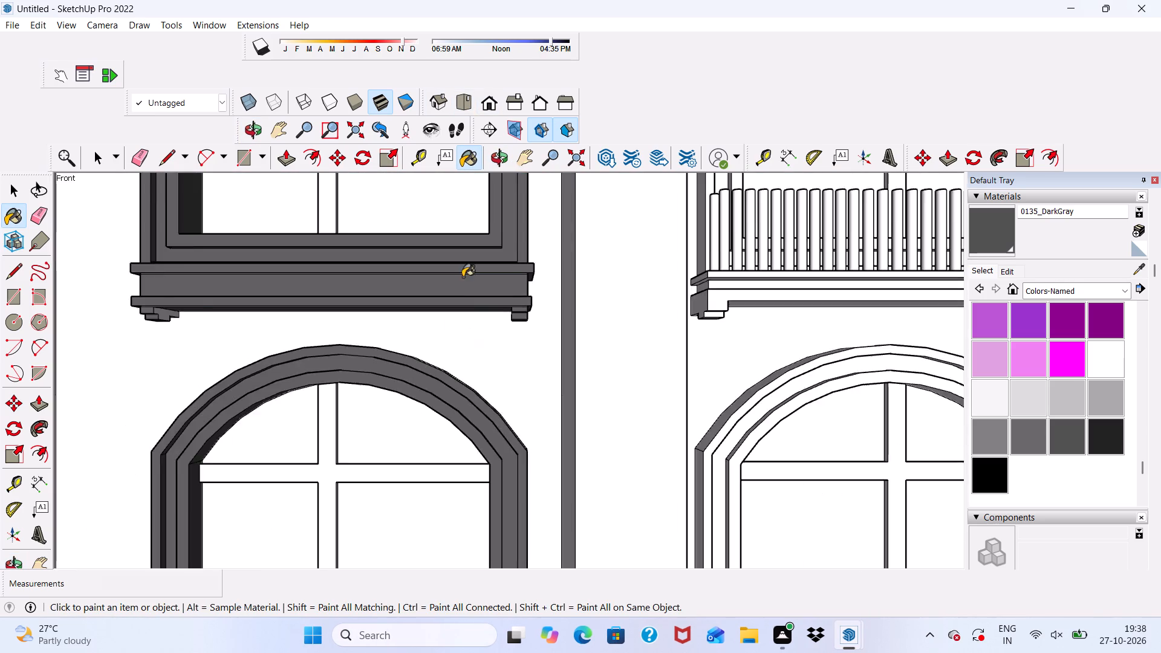
{"action": "scroll", "coordinate": [463, 277], "scroll_direction": "down", "scroll_amount": 15}
{"action": "scroll", "coordinate": [440, 245], "scroll_direction": "up", "scroll_amount": 15}
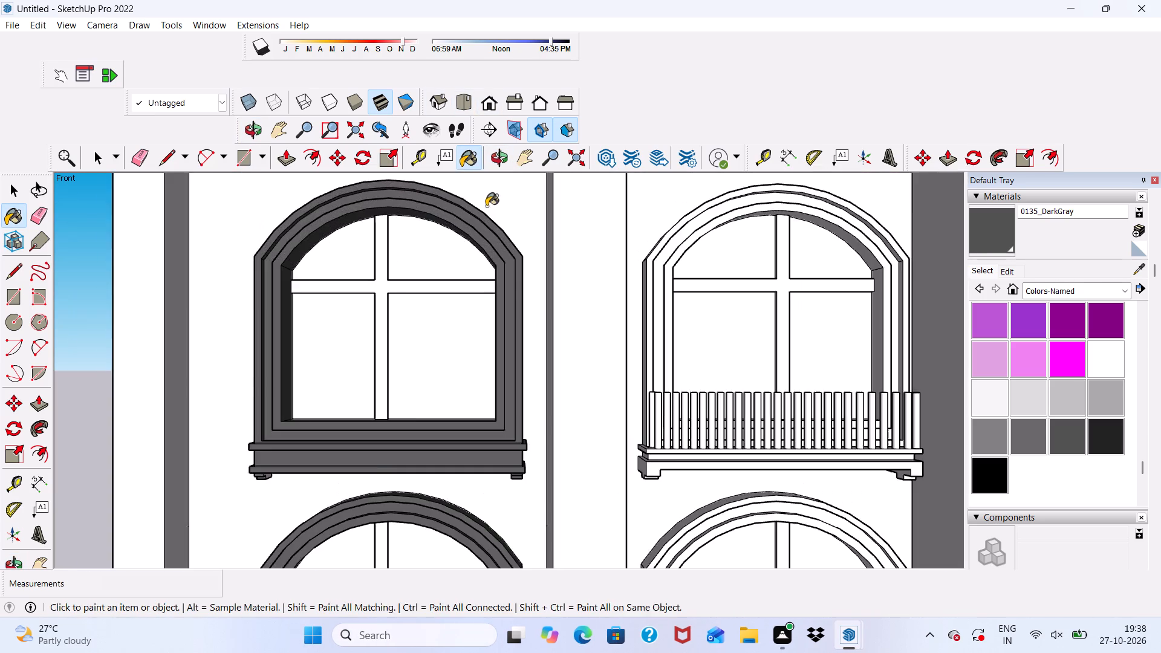
{"action": "middle_click_drag", "start_coordinate": [486, 206], "coordinate": [445, 322]}
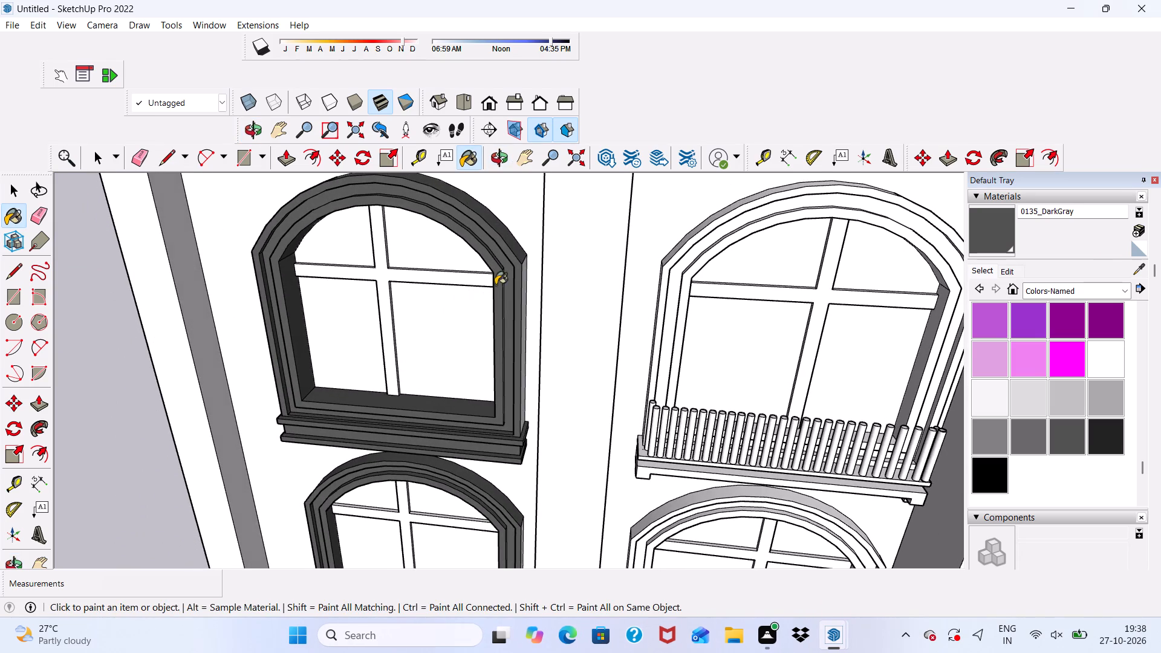
{"action": "scroll", "coordinate": [507, 277], "scroll_direction": "up", "scroll_amount": 17}
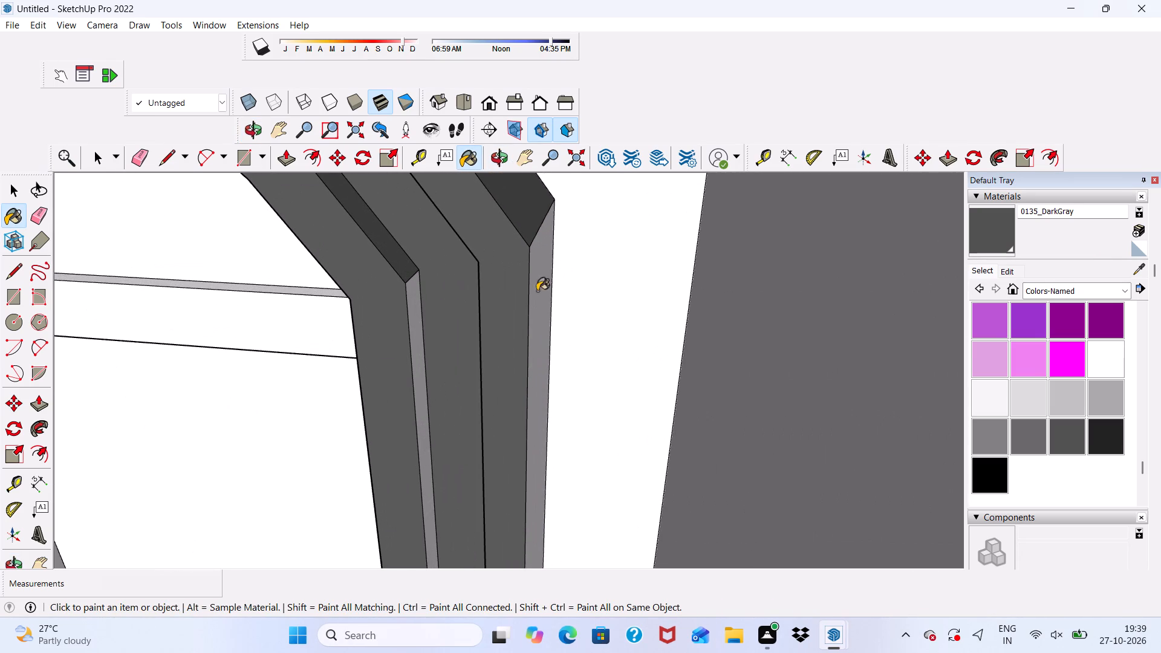
{"action": "left_click", "coordinate": [539, 286]}
{"action": "scroll", "coordinate": [377, 362], "scroll_direction": "up", "scroll_amount": 3}
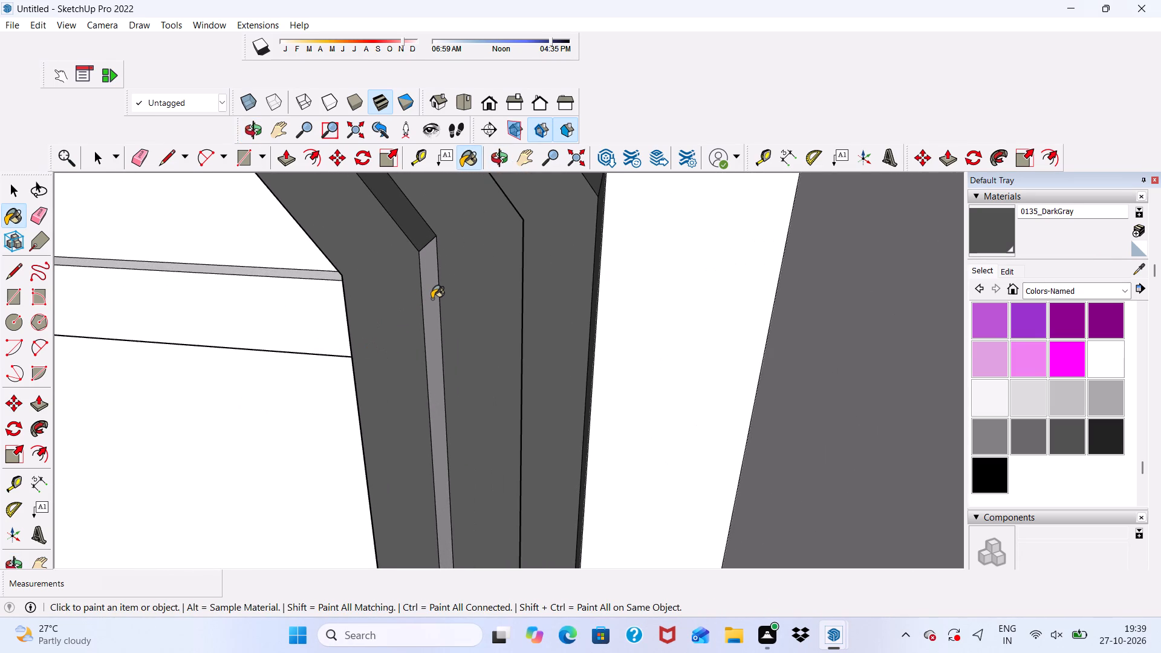
{"action": "left_click", "coordinate": [432, 299]}
{"action": "scroll", "coordinate": [432, 291], "scroll_direction": "down", "scroll_amount": 19}
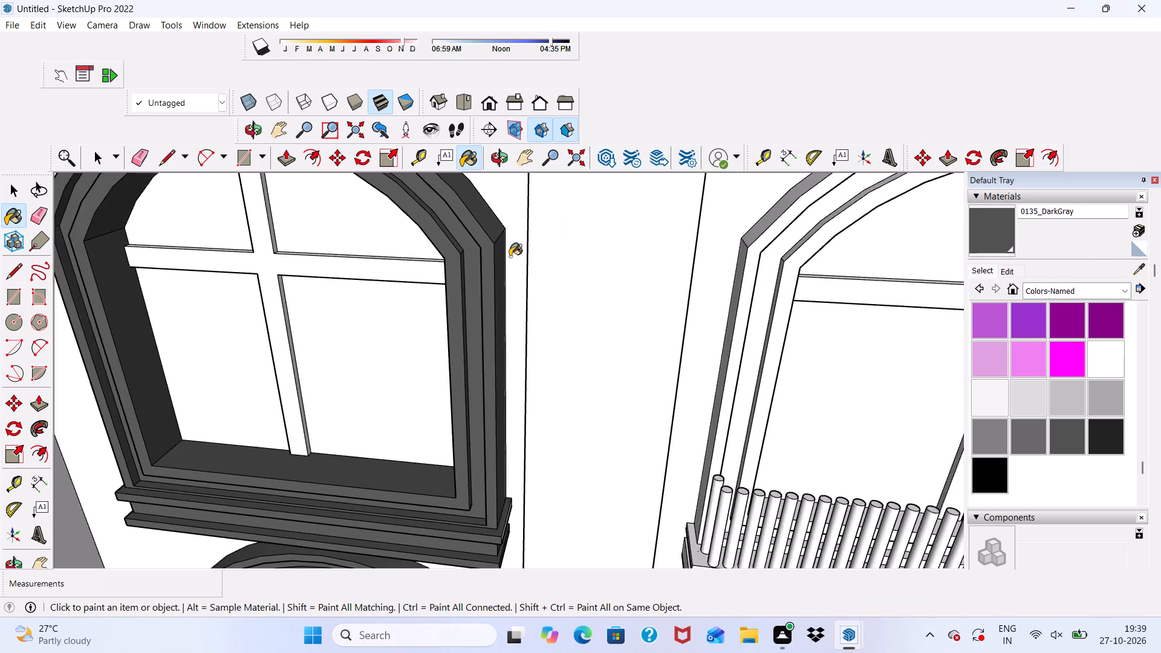
Paint the lower sill ledge and recessed band fronts on the lowest middle-column balcony, above the entrance door, with 0135_DarkGray.
{"action": "scroll", "coordinate": [510, 256], "scroll_direction": "down", "scroll_amount": 3}
{"action": "scroll", "coordinate": [284, 336], "scroll_direction": "up", "scroll_amount": 1}
{"action": "middle_click_drag", "start_coordinate": [284, 336], "coordinate": [249, 99]}
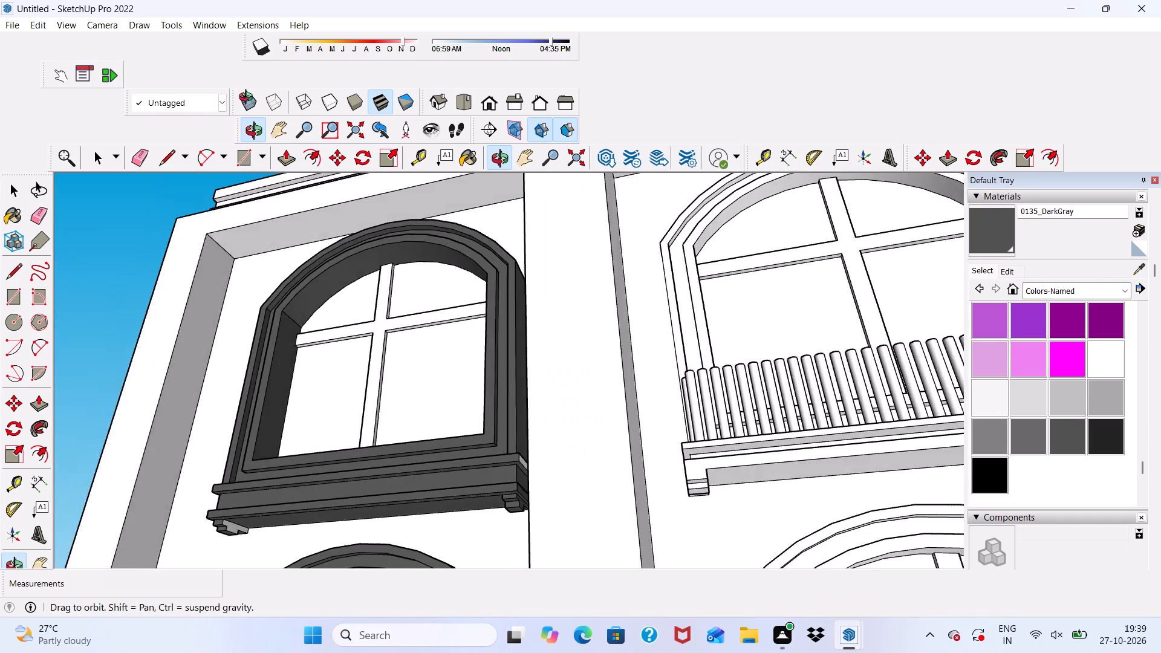
{"action": "middle_click_drag", "start_coordinate": [249, 99], "coordinate": [299, 279]}
{"action": "scroll", "coordinate": [301, 276], "scroll_direction": "down", "scroll_amount": 18}
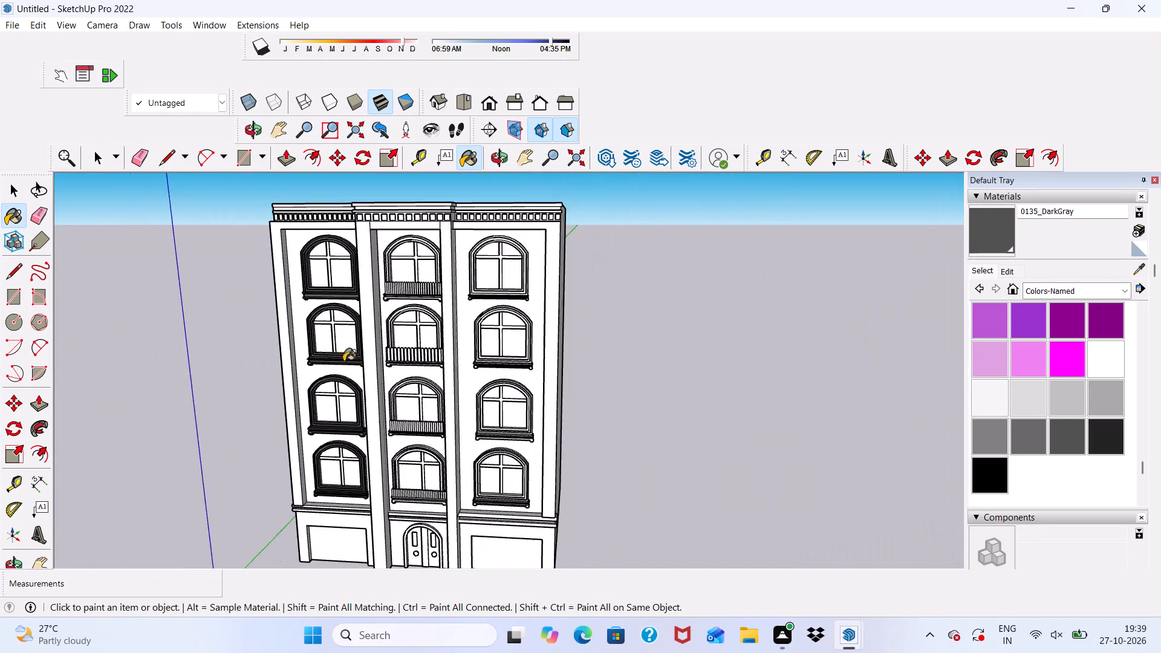
{"action": "scroll", "coordinate": [343, 362], "scroll_direction": "down", "scroll_amount": 7}
{"action": "scroll", "coordinate": [398, 486], "scroll_direction": "up", "scroll_amount": 20}
{"action": "scroll", "coordinate": [398, 486], "scroll_direction": "up", "scroll_amount": 3}
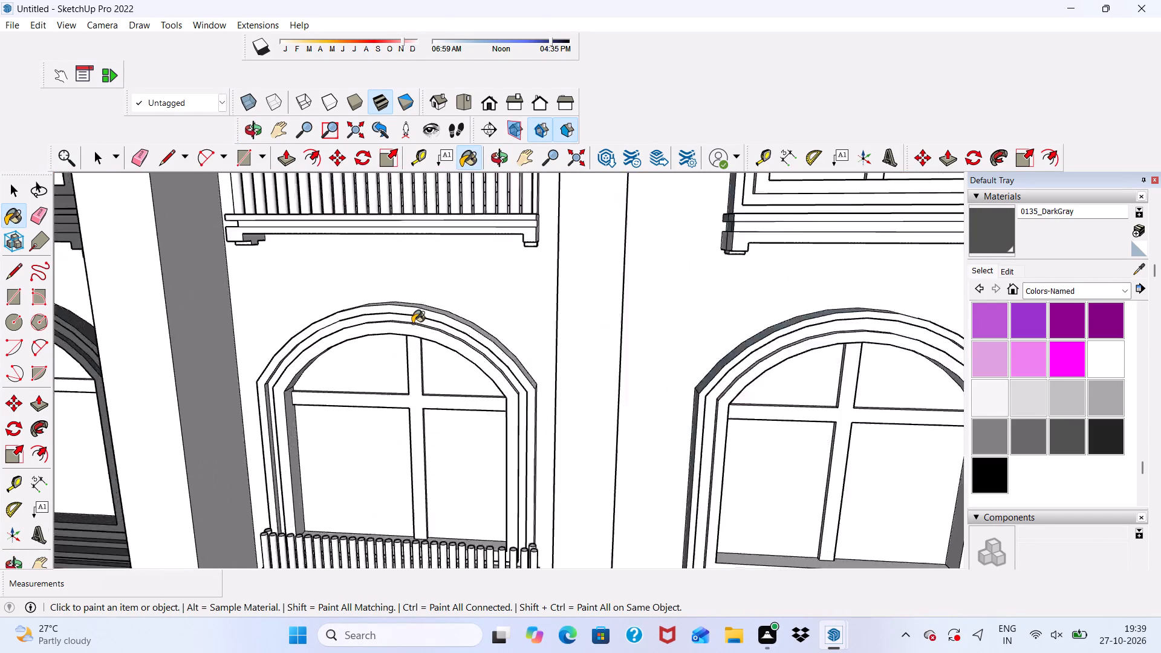
{"action": "scroll", "coordinate": [412, 323], "scroll_direction": "up", "scroll_amount": 2}
{"action": "scroll", "coordinate": [412, 323], "scroll_direction": "down", "scroll_amount": 5}
{"action": "scroll", "coordinate": [323, 498], "scroll_direction": "up", "scroll_amount": 4}
{"action": "scroll", "coordinate": [342, 313], "scroll_direction": "down", "scroll_amount": 5}
{"action": "scroll", "coordinate": [348, 562], "scroll_direction": "up", "scroll_amount": 5}
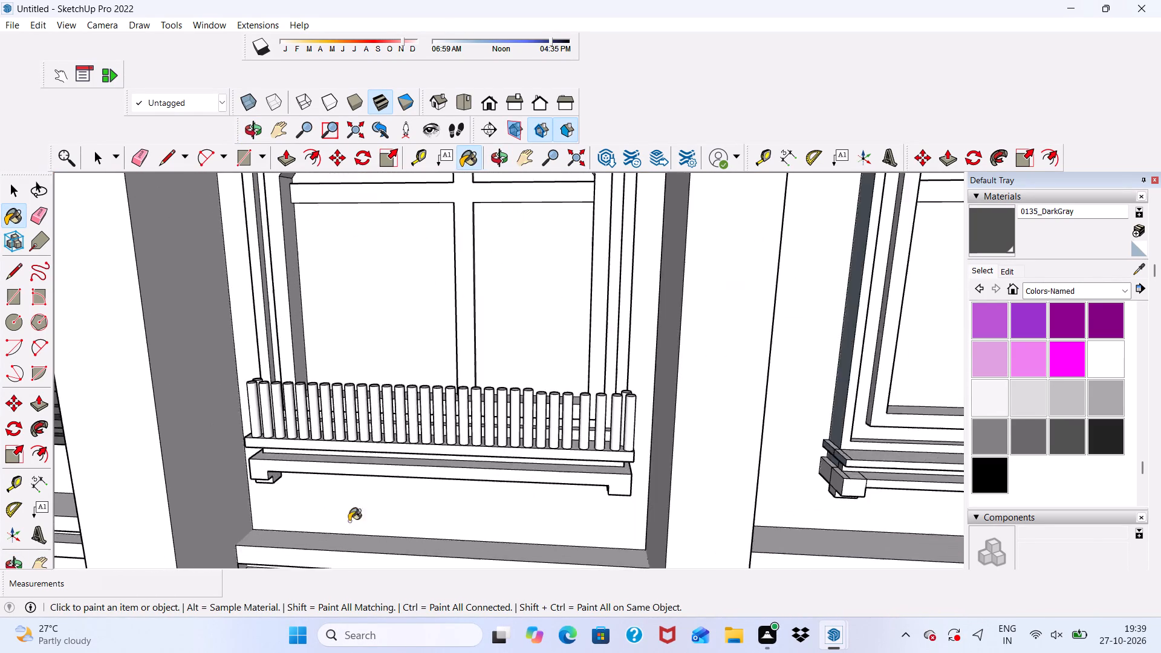
{"action": "scroll", "coordinate": [349, 521], "scroll_direction": "up", "scroll_amount": 4}
{"action": "scroll", "coordinate": [346, 452], "scroll_direction": "down", "scroll_amount": 11}
{"action": "scroll", "coordinate": [327, 478], "scroll_direction": "up", "scroll_amount": 6}
{"action": "scroll", "coordinate": [356, 424], "scroll_direction": "up", "scroll_amount": 3}
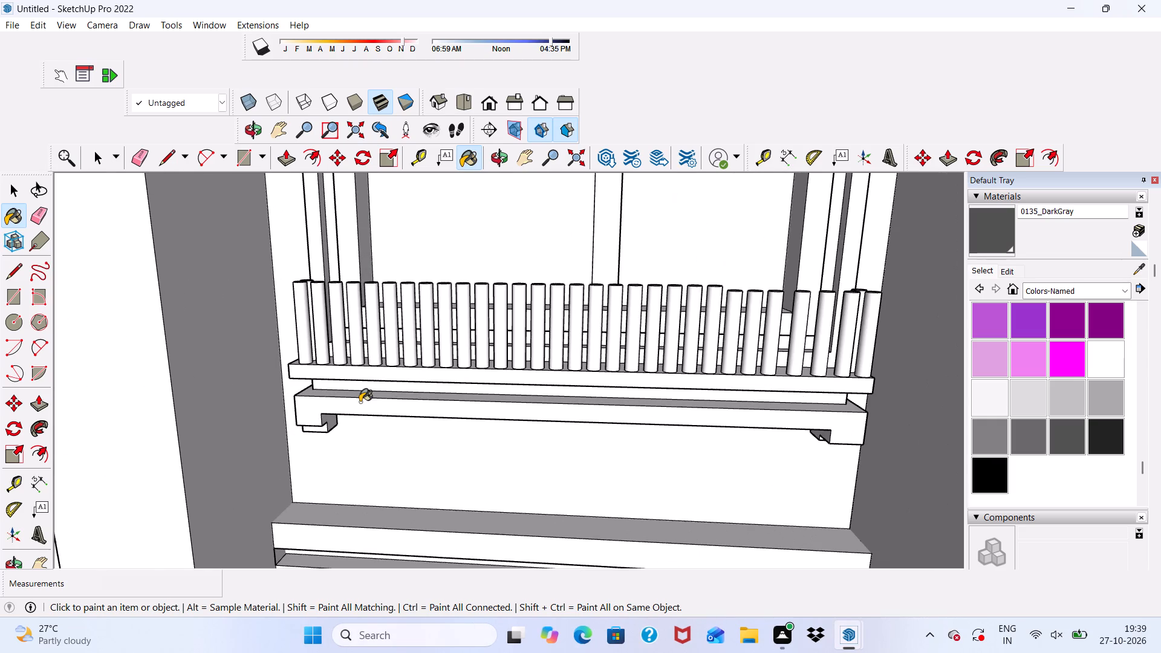
{"action": "left_click", "coordinate": [360, 402]}
{"action": "scroll", "coordinate": [366, 384], "scroll_direction": "up", "scroll_amount": 1}
{"action": "left_click", "coordinate": [366, 384]}
Paint the front and top faces of the upper ledge beneath that balcony's balusters with 0135_DarkGray.
{"action": "scroll", "coordinate": [373, 383], "scroll_direction": "up", "scroll_amount": 7}
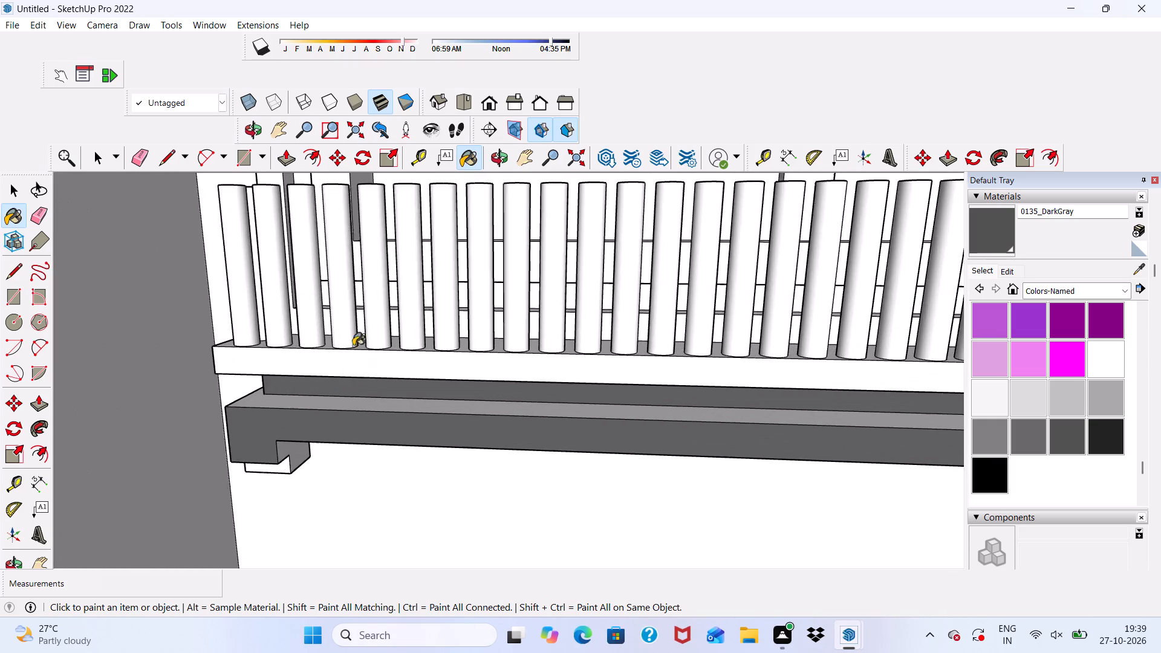
{"action": "scroll", "coordinate": [353, 346], "scroll_direction": "up", "scroll_amount": 3}
{"action": "left_click", "coordinate": [310, 358]}
{"action": "scroll", "coordinate": [221, 356], "scroll_direction": "up", "scroll_amount": 4}
{"action": "left_click", "coordinate": [187, 365]}
Paint the lower ledge's top face and the left bracket's inner side and small front face with 0135_DarkGray.
{"action": "scroll", "coordinate": [187, 365], "scroll_direction": "down", "scroll_amount": 6}
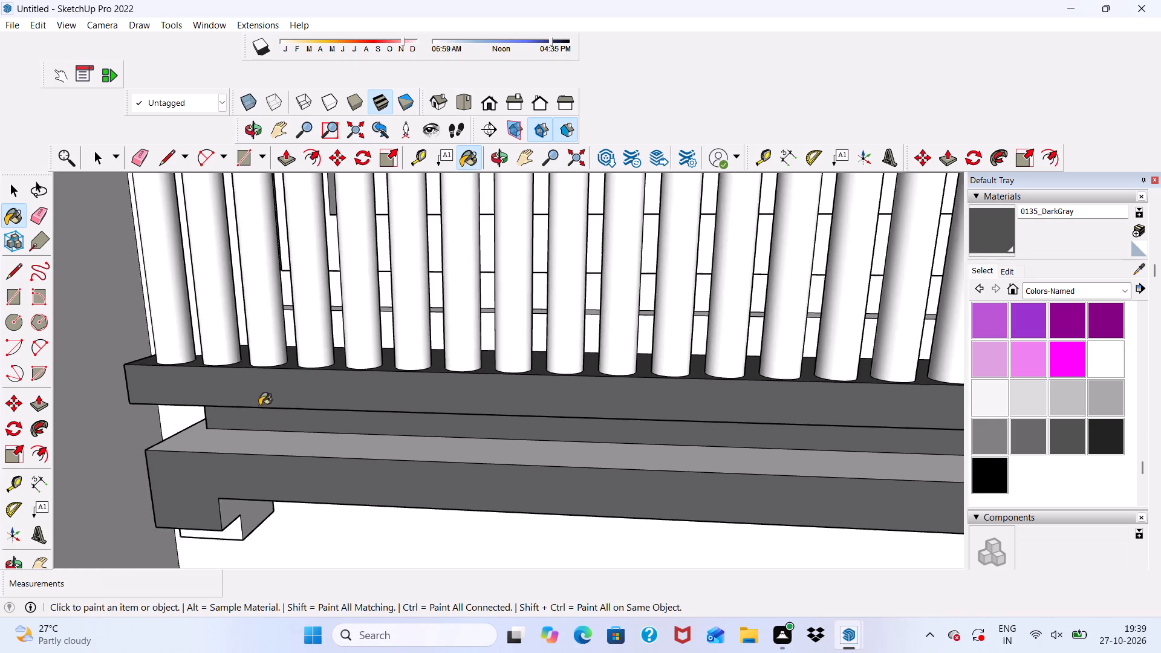
{"action": "scroll", "coordinate": [259, 406], "scroll_direction": "down", "scroll_amount": 6}
{"action": "scroll", "coordinate": [247, 412], "scroll_direction": "up", "scroll_amount": 6}
{"action": "left_click", "coordinate": [246, 410]}
{"action": "left_click", "coordinate": [239, 486]}
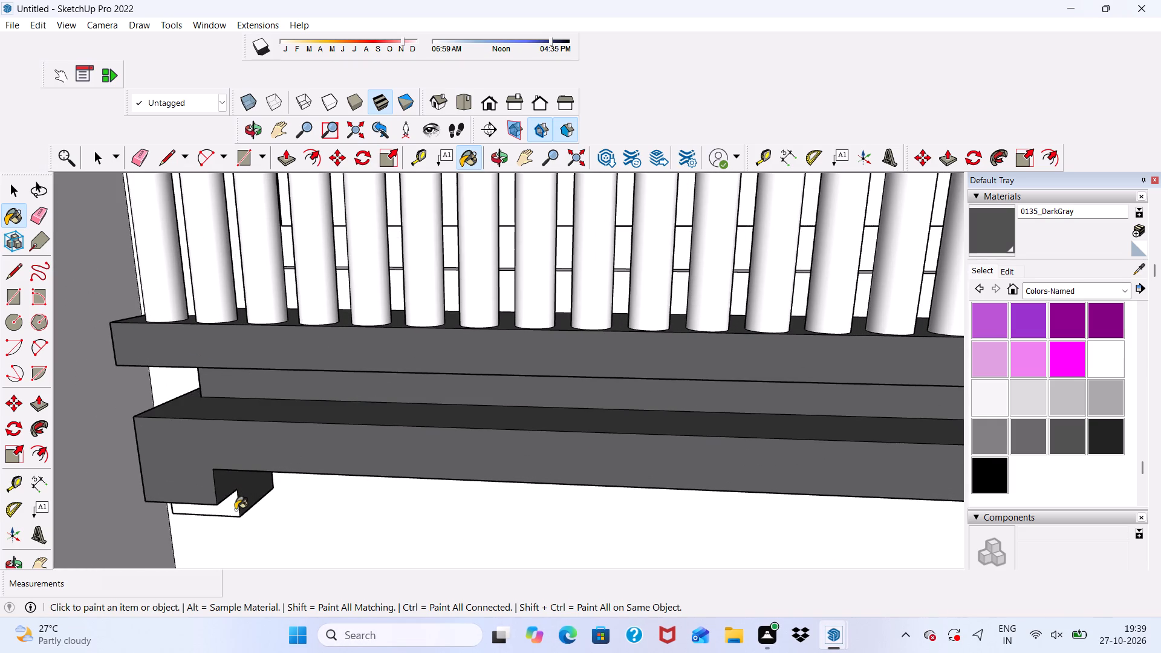
{"action": "left_click", "coordinate": [235, 510]}
Paint the bottom reveal of the window opening behind the balusters with 0135_DarkGray.
{"action": "scroll", "coordinate": [224, 448], "scroll_direction": "down", "scroll_amount": 13}
{"action": "middle_click_drag", "start_coordinate": [339, 365], "coordinate": [324, 562]}
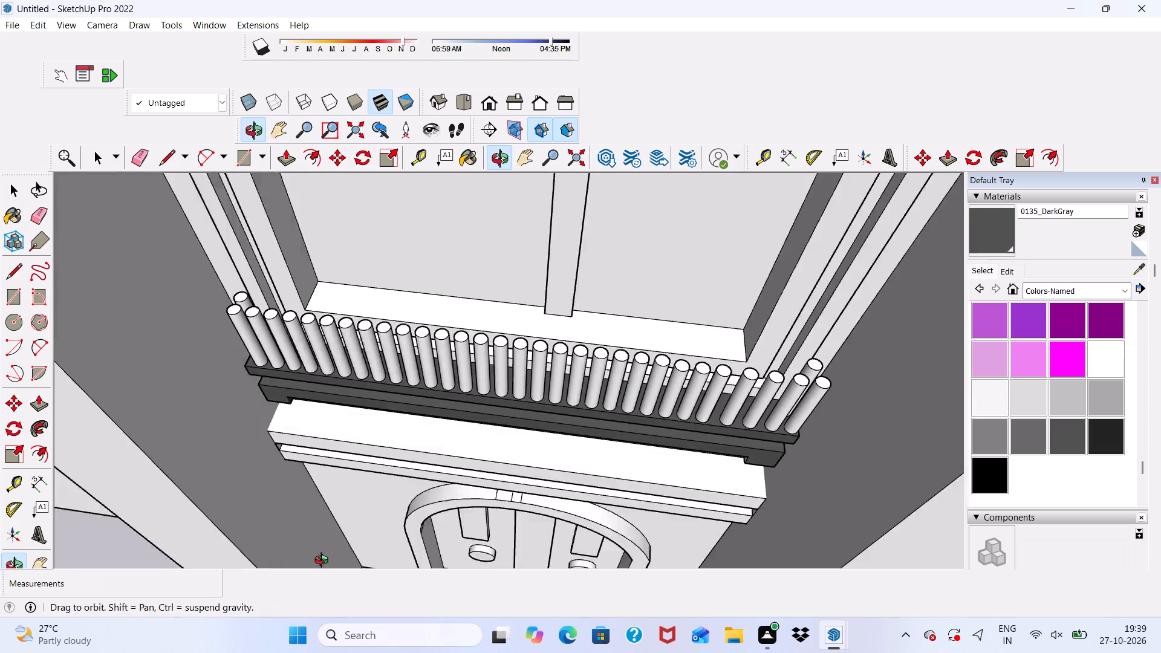
{"action": "middle_click_drag", "start_coordinate": [324, 562], "coordinate": [302, 652]}
{"action": "scroll", "coordinate": [285, 411], "scroll_direction": "up", "scroll_amount": 5}
{"action": "scroll", "coordinate": [327, 339], "scroll_direction": "down", "scroll_amount": 5}
{"action": "scroll", "coordinate": [345, 349], "scroll_direction": "up", "scroll_amount": 9}
{"action": "scroll", "coordinate": [343, 282], "scroll_direction": "down", "scroll_amount": 8}
{"action": "scroll", "coordinate": [339, 377], "scroll_direction": "down", "scroll_amount": 1}
{"action": "middle_click_drag", "start_coordinate": [398, 274], "coordinate": [398, 337]}
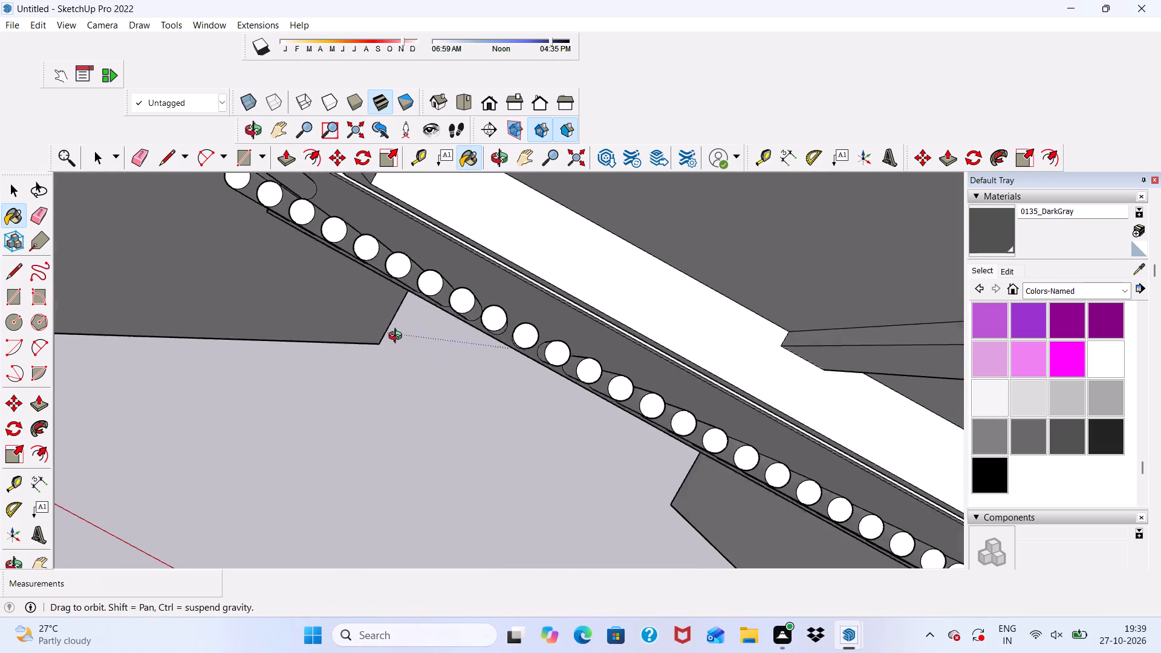
{"action": "middle_click_drag", "start_coordinate": [398, 337], "coordinate": [395, 342]}
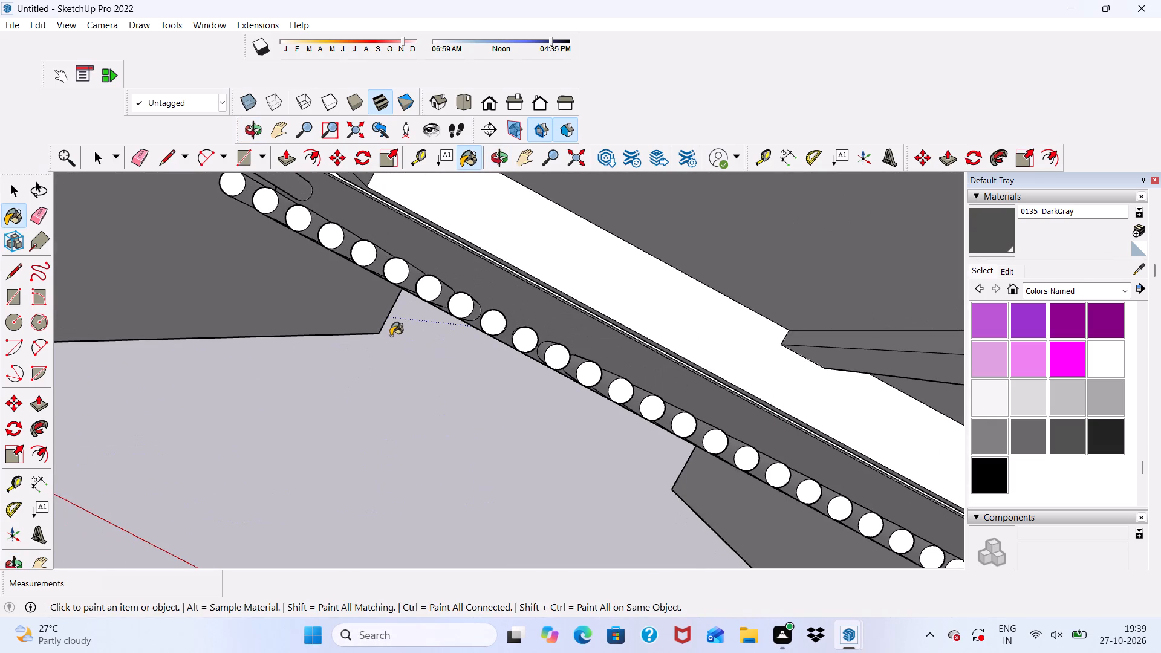
{"action": "scroll", "coordinate": [536, 229], "scroll_direction": "up", "scroll_amount": 2}
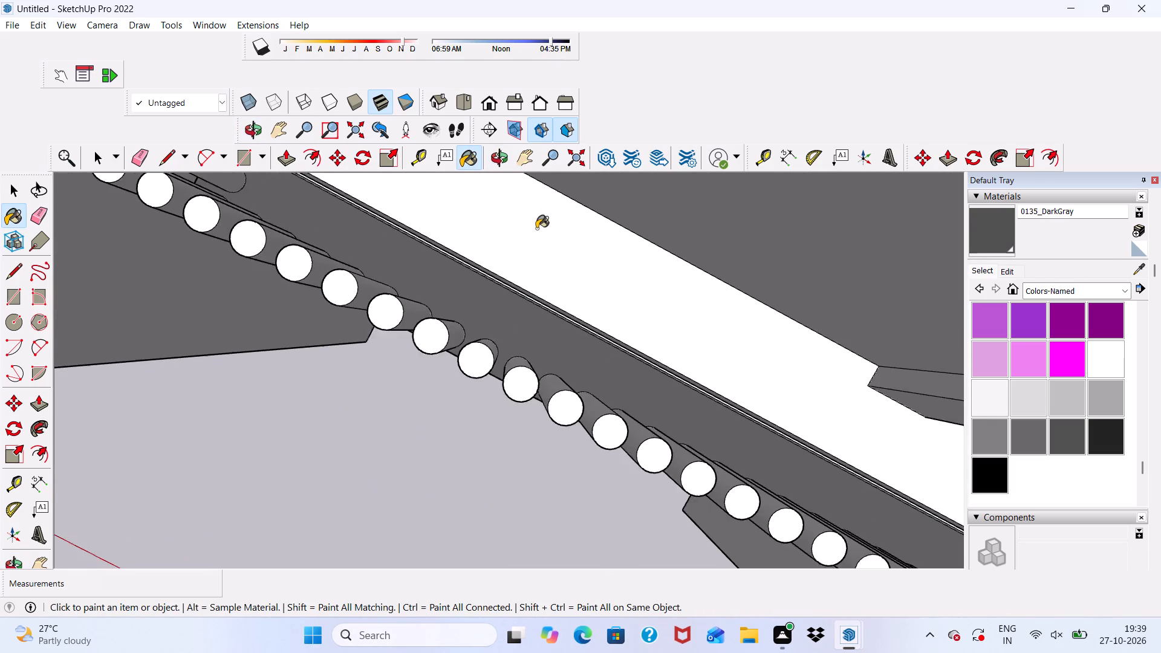
{"action": "scroll", "coordinate": [536, 229], "scroll_direction": "up", "scroll_amount": 2}
{"action": "left_click", "coordinate": [536, 229]}
Paint the undersides of the balcony's upper and lower ledges with 0135_DarkGray.
{"action": "scroll", "coordinate": [455, 265], "scroll_direction": "down", "scroll_amount": 6}
{"action": "scroll", "coordinate": [412, 317], "scroll_direction": "down", "scroll_amount": 12}
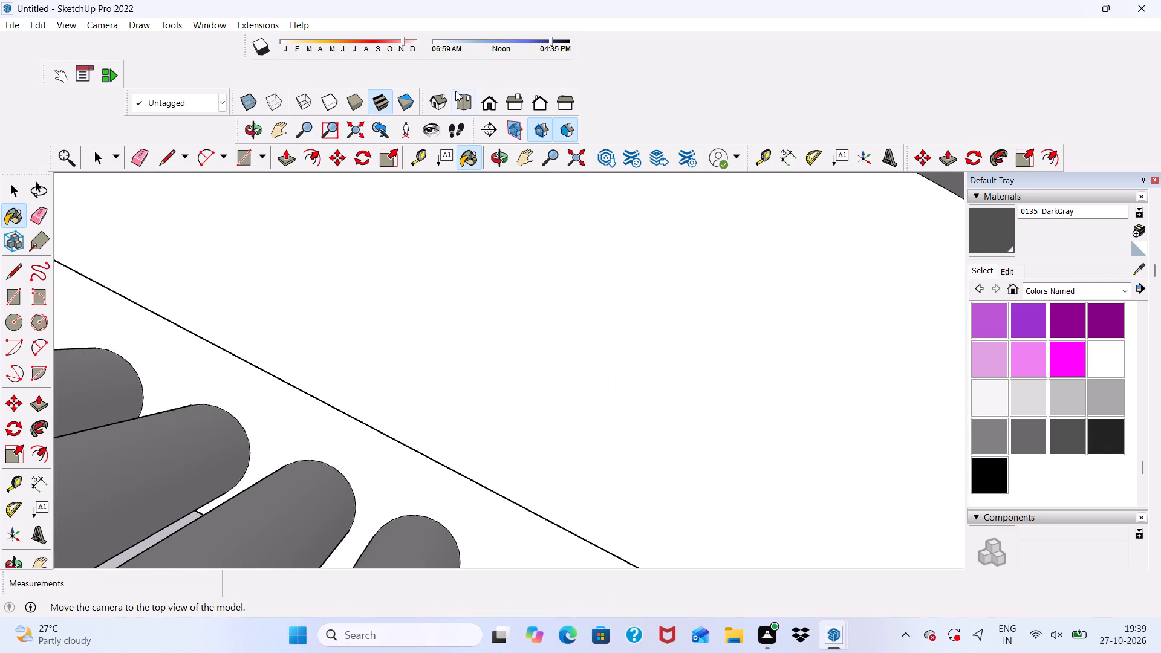
{"action": "left_click", "coordinate": [493, 101]}
{"action": "scroll", "coordinate": [387, 311], "scroll_direction": "down", "scroll_amount": 11}
{"action": "scroll", "coordinate": [336, 343], "scroll_direction": "up", "scroll_amount": 9}
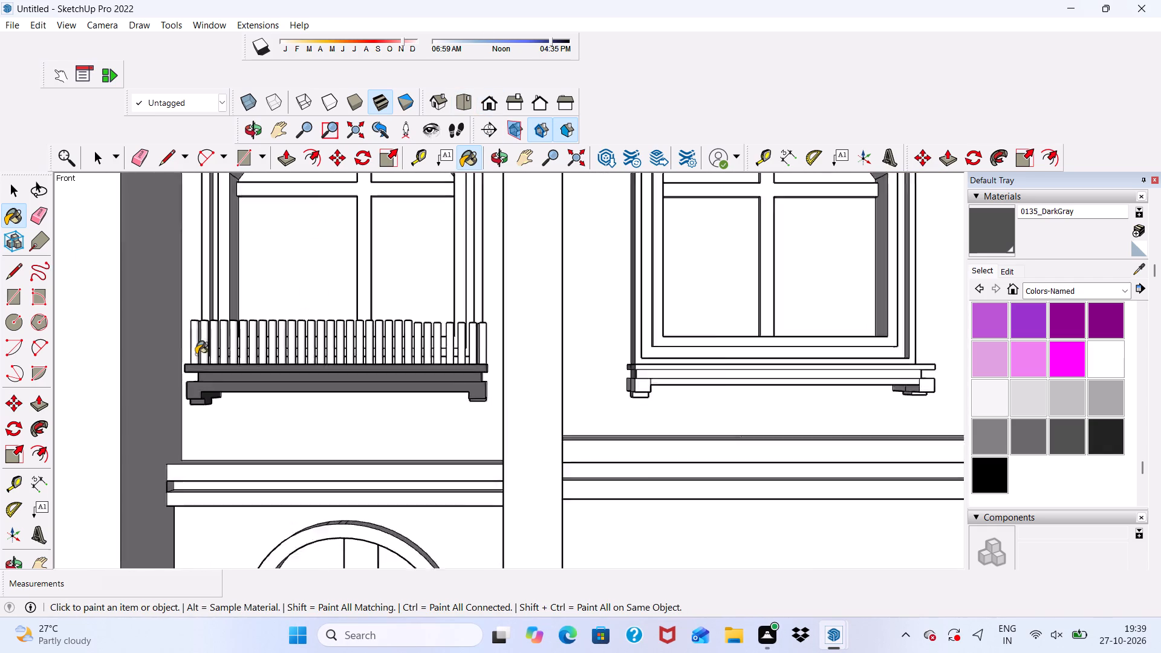
{"action": "scroll", "coordinate": [196, 354], "scroll_direction": "up", "scroll_amount": 2}
{"action": "middle_click_drag", "start_coordinate": [196, 357], "coordinate": [388, 290]}
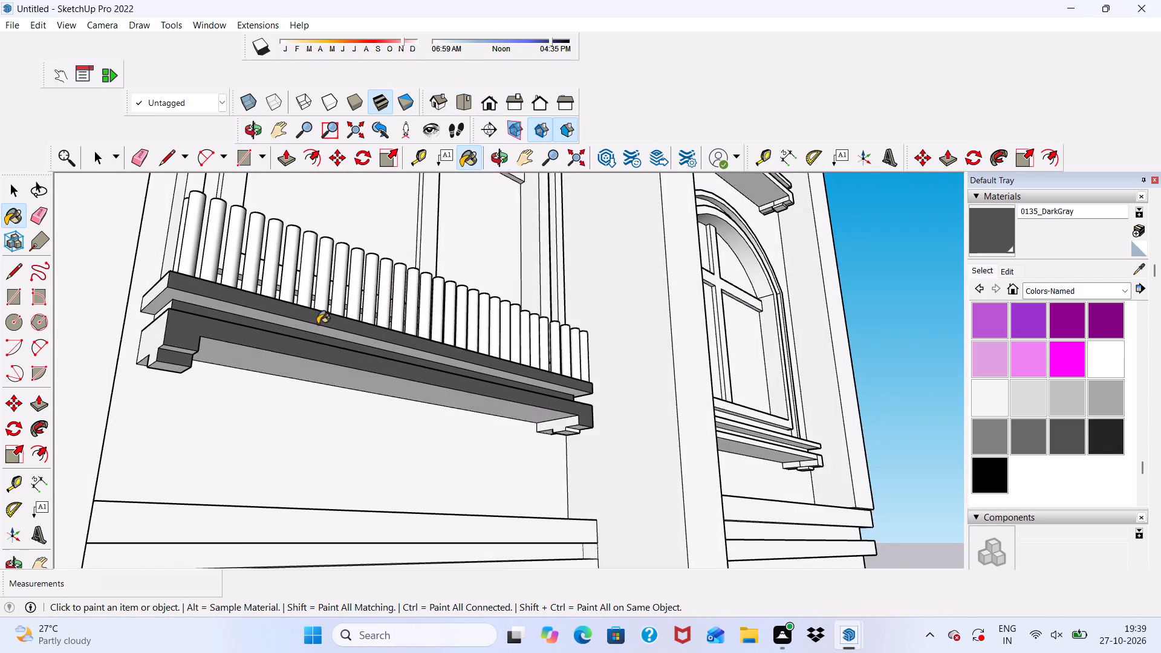
{"action": "scroll", "coordinate": [281, 340], "scroll_direction": "up", "scroll_amount": 4}
{"action": "left_click", "coordinate": [263, 304]}
{"action": "scroll", "coordinate": [219, 390], "scroll_direction": "up", "scroll_amount": 4}
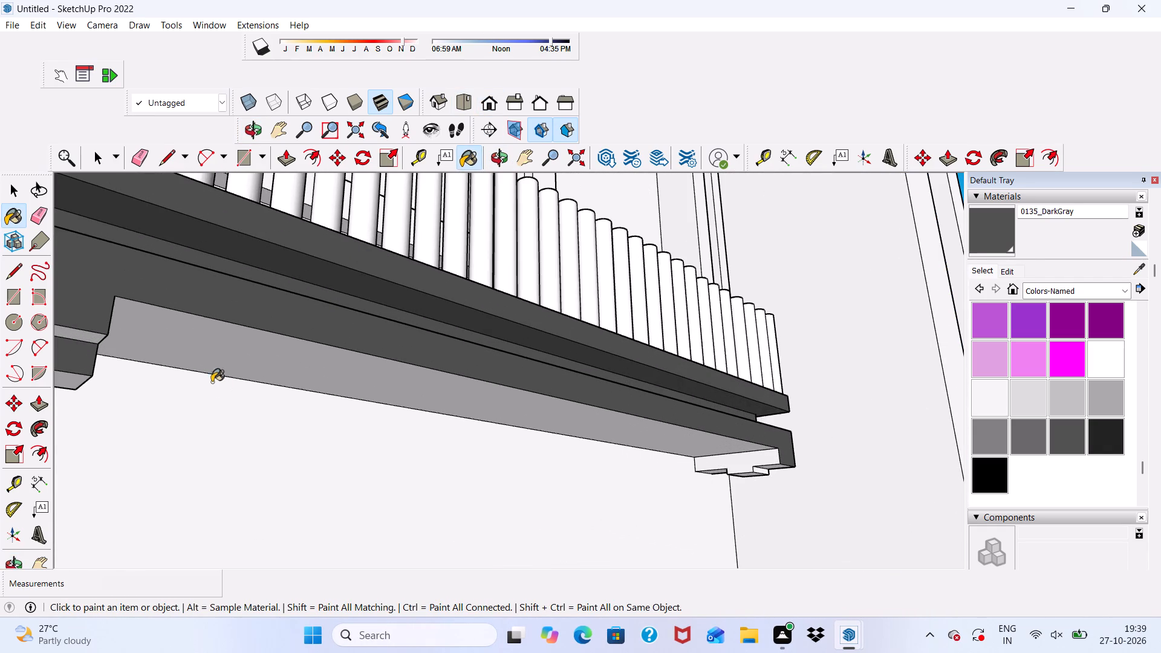
{"action": "left_click", "coordinate": [210, 348]}
Paint the left bracket's stepped faces, underside and outer side with 0135_DarkGray, undoing any colour put on the wall by mistake.
{"action": "scroll", "coordinate": [210, 348], "scroll_direction": "down", "scroll_amount": 5}
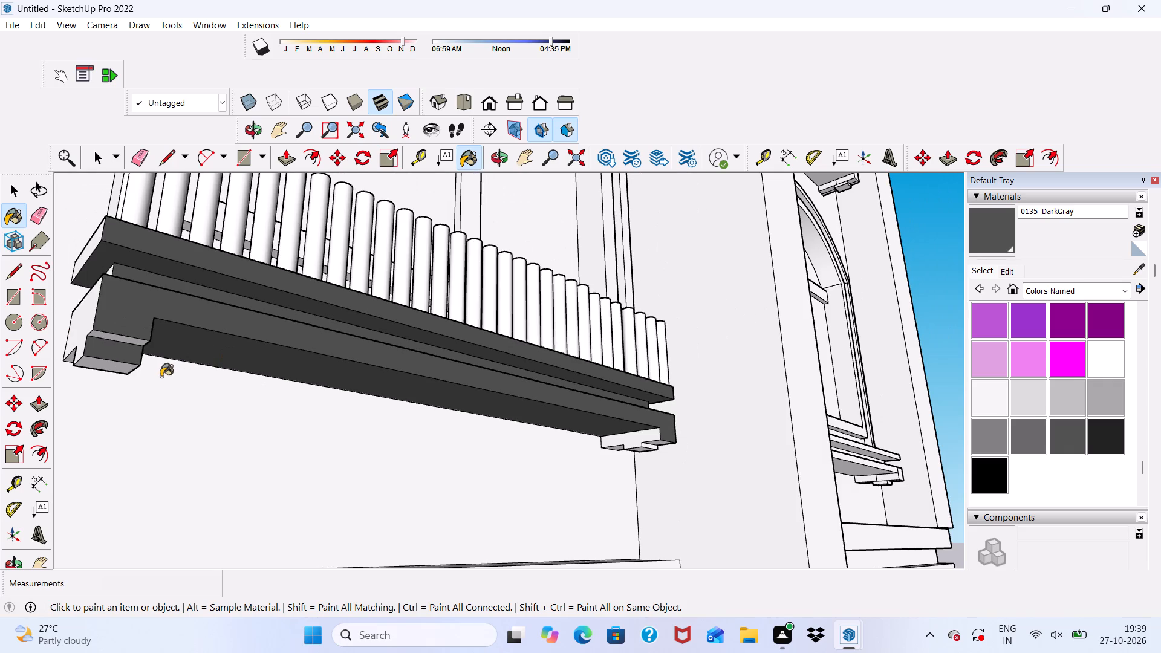
{"action": "scroll", "coordinate": [126, 365], "scroll_direction": "up", "scroll_amount": 3}
{"action": "scroll", "coordinate": [122, 334], "scroll_direction": "down", "scroll_amount": 1}
{"action": "left_click", "coordinate": [123, 333]}
{"action": "scroll", "coordinate": [77, 383], "scroll_direction": "up", "scroll_amount": 3}
{"action": "left_click", "coordinate": [85, 368]}
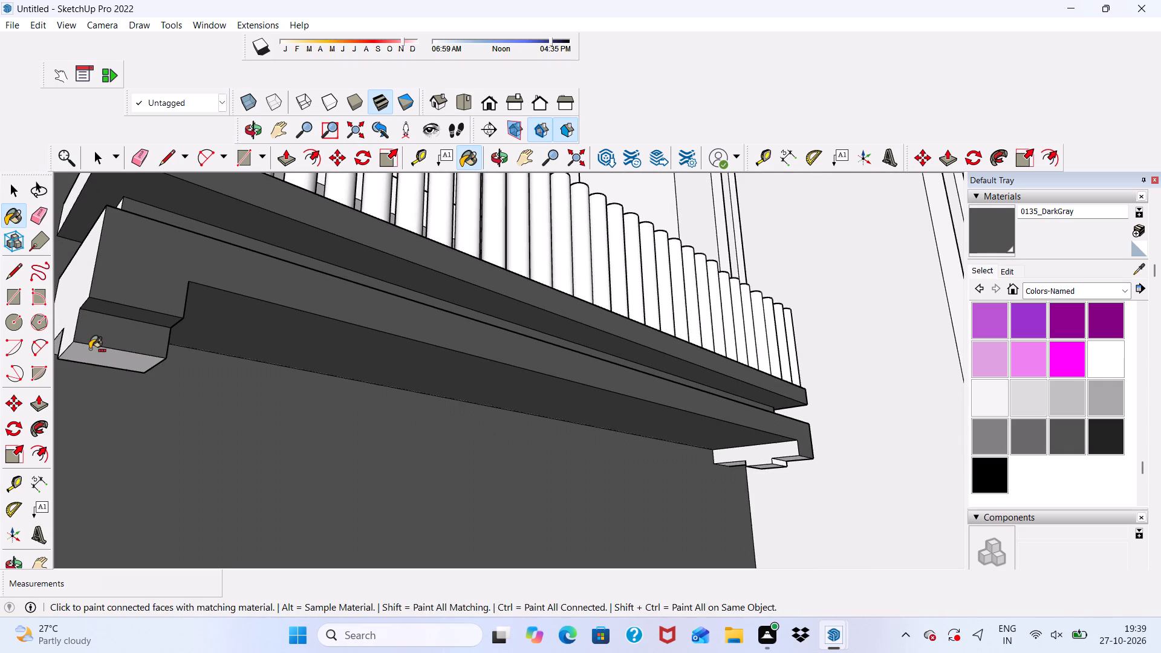
{"action": "key", "text": "ctrl+z"}
{"action": "scroll", "coordinate": [91, 350], "scroll_direction": "down", "scroll_amount": 3}
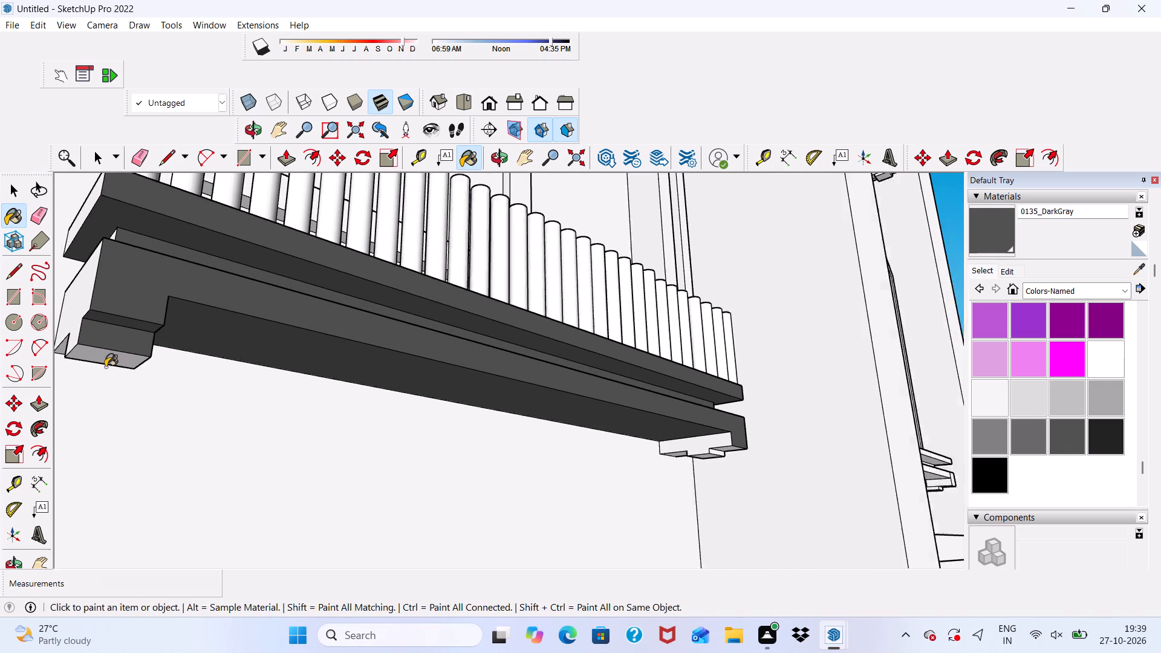
{"action": "scroll", "coordinate": [105, 367], "scroll_direction": "down", "scroll_amount": 1}
{"action": "scroll", "coordinate": [77, 377], "scroll_direction": "up", "scroll_amount": 6}
{"action": "left_click", "coordinate": [99, 332]}
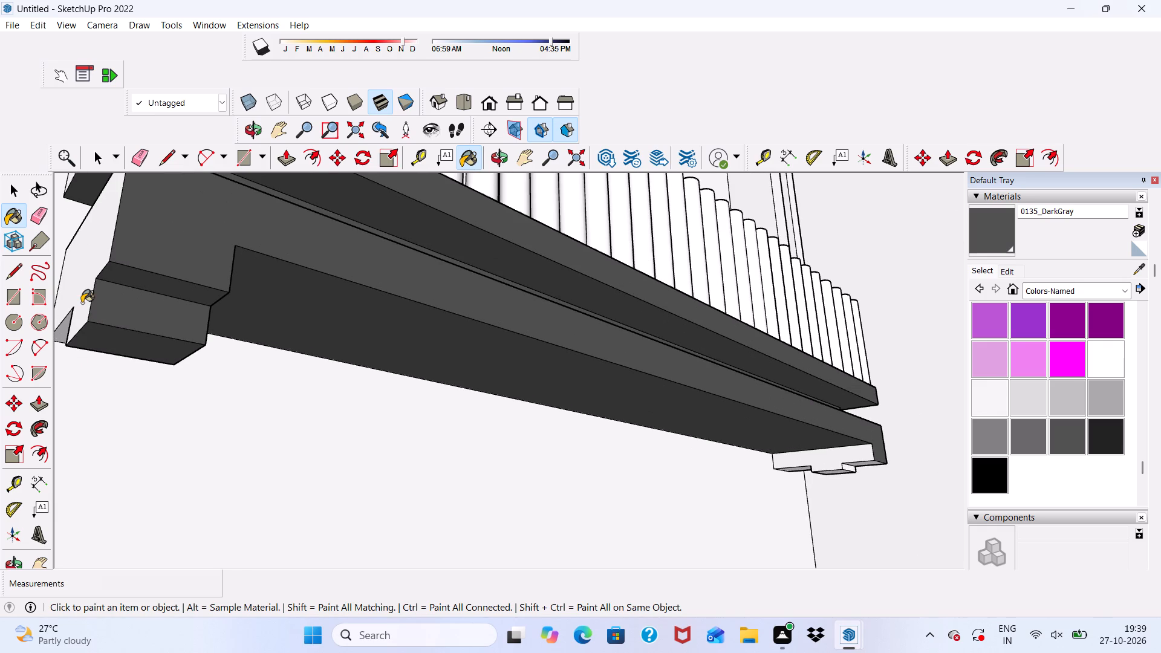
{"action": "left_click", "coordinate": [82, 303]}
Paint the left end faces of the balcony's sill, including the upper ledge, with 0135_DarkGray.
{"action": "scroll", "coordinate": [99, 230], "scroll_direction": "down", "scroll_amount": 5}
{"action": "middle_click_drag", "start_coordinate": [134, 342], "coordinate": [166, 253]}
{"action": "left_click", "coordinate": [174, 183]}
{"action": "scroll", "coordinate": [159, 333], "scroll_direction": "down", "scroll_amount": 11}
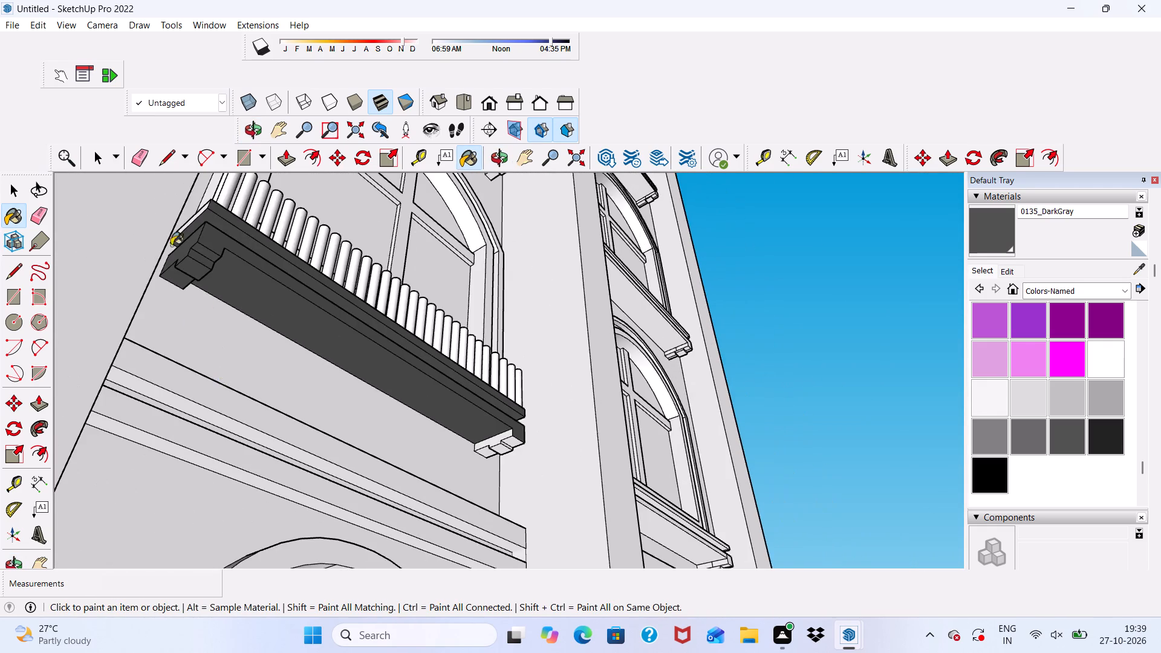
{"action": "scroll", "coordinate": [174, 233], "scroll_direction": "up", "scroll_amount": 8}
{"action": "scroll", "coordinate": [223, 184], "scroll_direction": "up", "scroll_amount": 9}
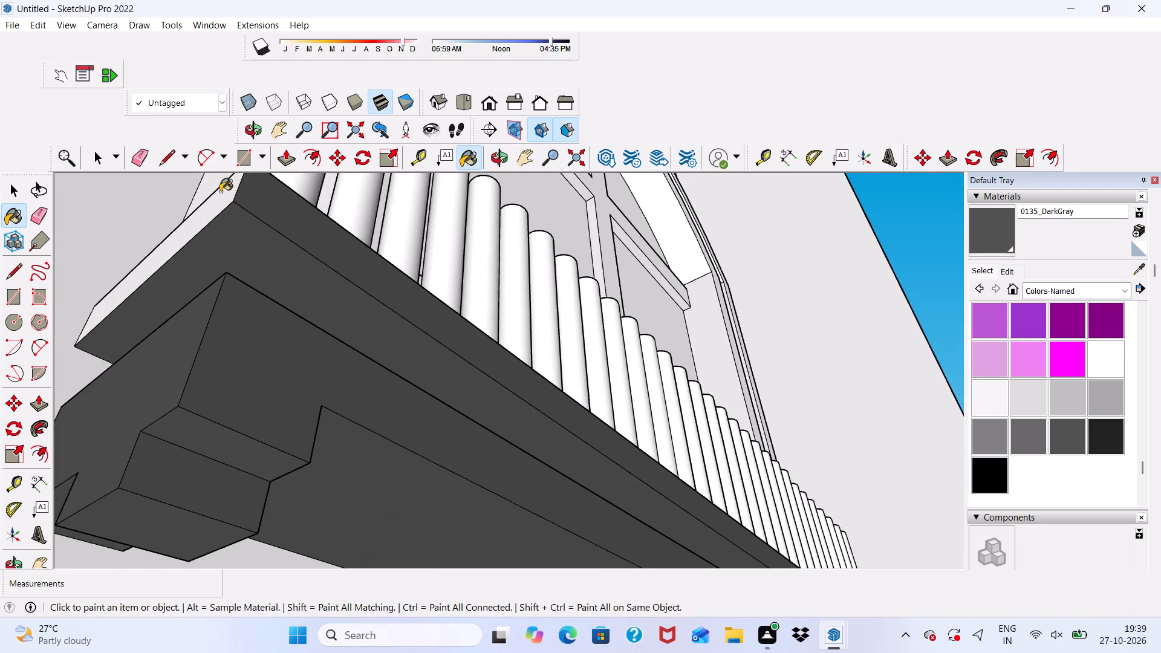
{"action": "left_click", "coordinate": [220, 192]}
{"action": "scroll", "coordinate": [152, 224], "scroll_direction": "down", "scroll_amount": 6}
{"action": "scroll", "coordinate": [200, 236], "scroll_direction": "down", "scroll_amount": 6}
{"action": "scroll", "coordinate": [312, 326], "scroll_direction": "up", "scroll_amount": 1}
{"action": "scroll", "coordinate": [291, 297], "scroll_direction": "down", "scroll_amount": 5}
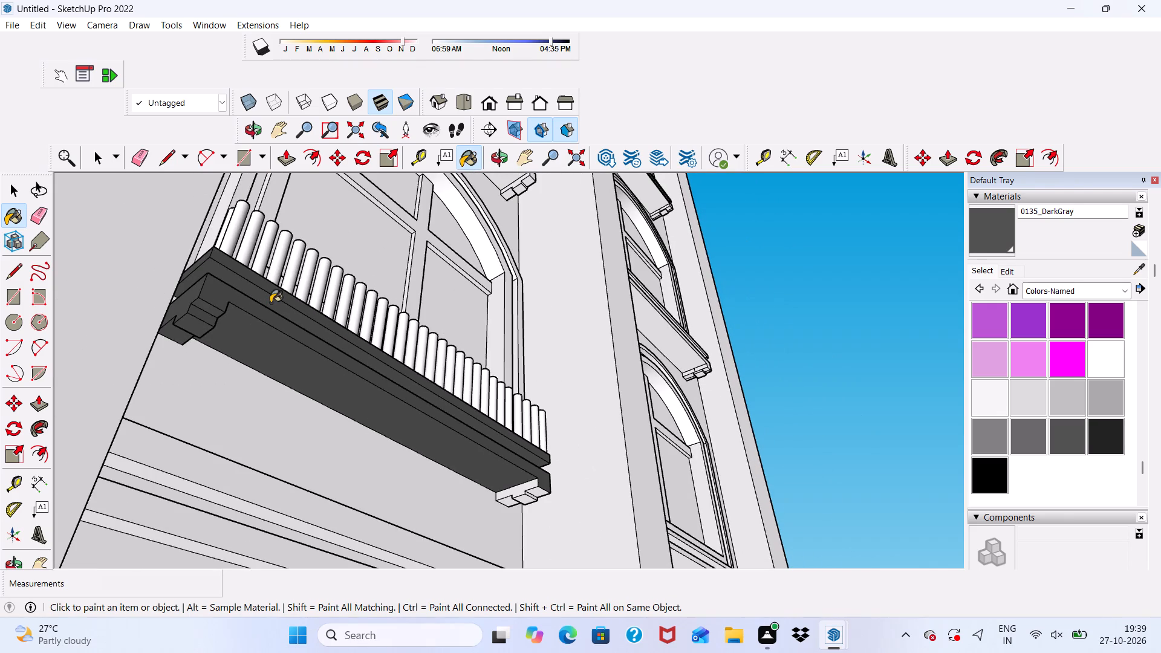
Paint the inner side, stepped faces and undersides of the balcony's right bracket with 0135_DarkGray.
{"action": "scroll", "coordinate": [481, 645], "scroll_direction": "up", "scroll_amount": 13}
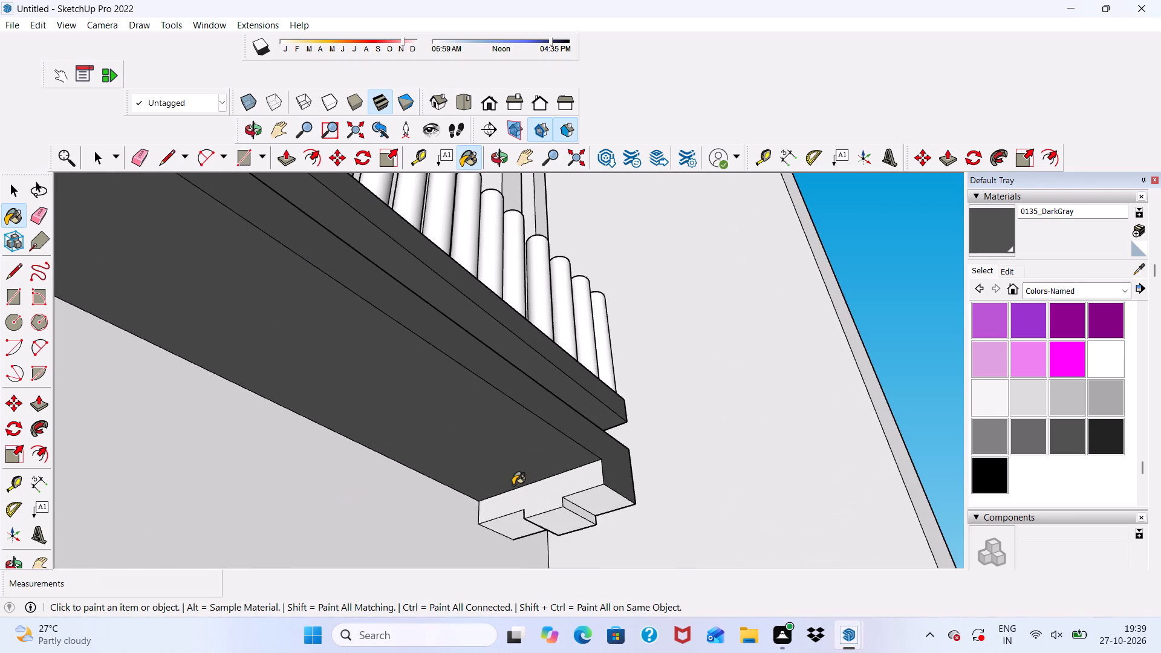
{"action": "left_click", "coordinate": [548, 499]}
{"action": "scroll", "coordinate": [574, 521], "scroll_direction": "up", "scroll_amount": 3}
{"action": "left_click", "coordinate": [587, 502]}
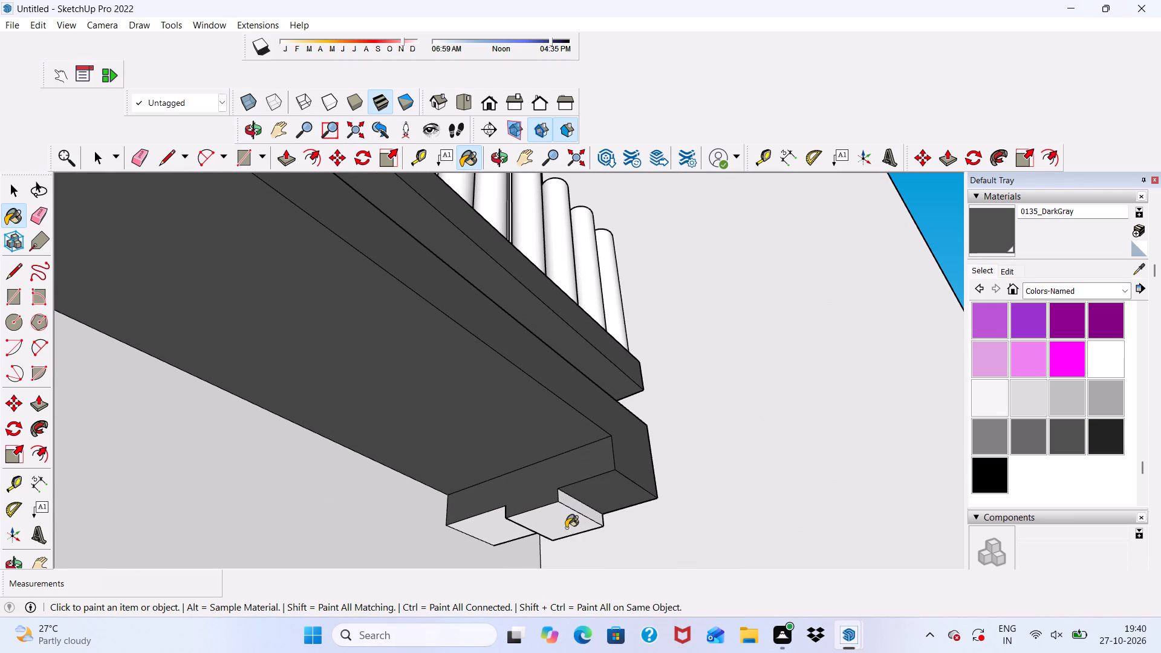
{"action": "left_click", "coordinate": [566, 528]}
{"action": "scroll", "coordinate": [568, 507], "scroll_direction": "up", "scroll_amount": 5}
{"action": "left_click", "coordinate": [569, 498]}
{"action": "scroll", "coordinate": [479, 528], "scroll_direction": "up", "scroll_amount": 1}
{"action": "left_click", "coordinate": [446, 539]}
Paint the right bracket's outer side and the upper ledge's right end face with 0135_DarkGray.
{"action": "middle_click_drag", "start_coordinate": [471, 530], "coordinate": [510, 481]}
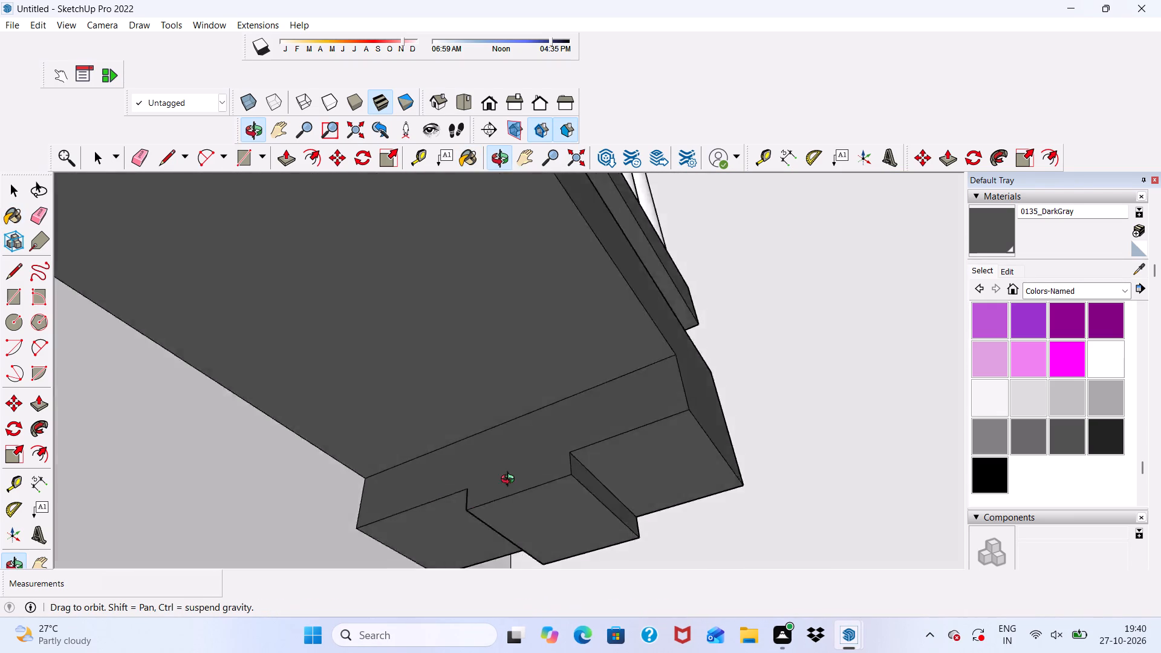
{"action": "middle_click_drag", "start_coordinate": [510, 481], "coordinate": [328, 468]}
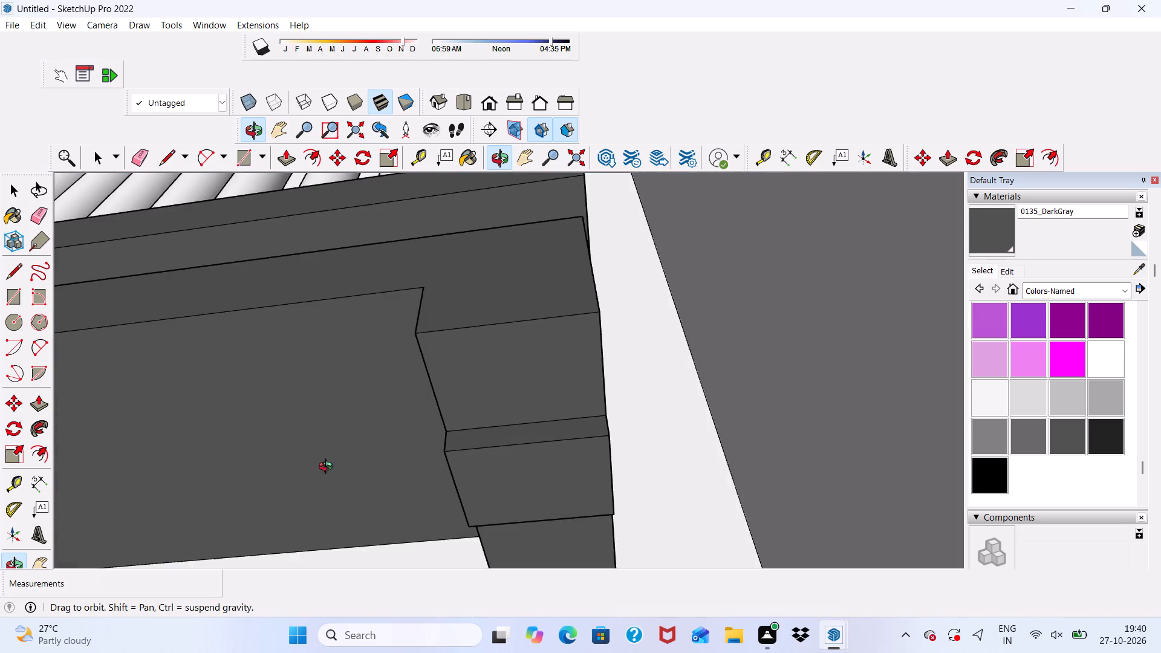
{"action": "middle_click_drag", "start_coordinate": [328, 468], "coordinate": [277, 542]}
{"action": "left_click", "coordinate": [532, 411]}
{"action": "scroll", "coordinate": [563, 323], "scroll_direction": "up", "scroll_amount": 2}
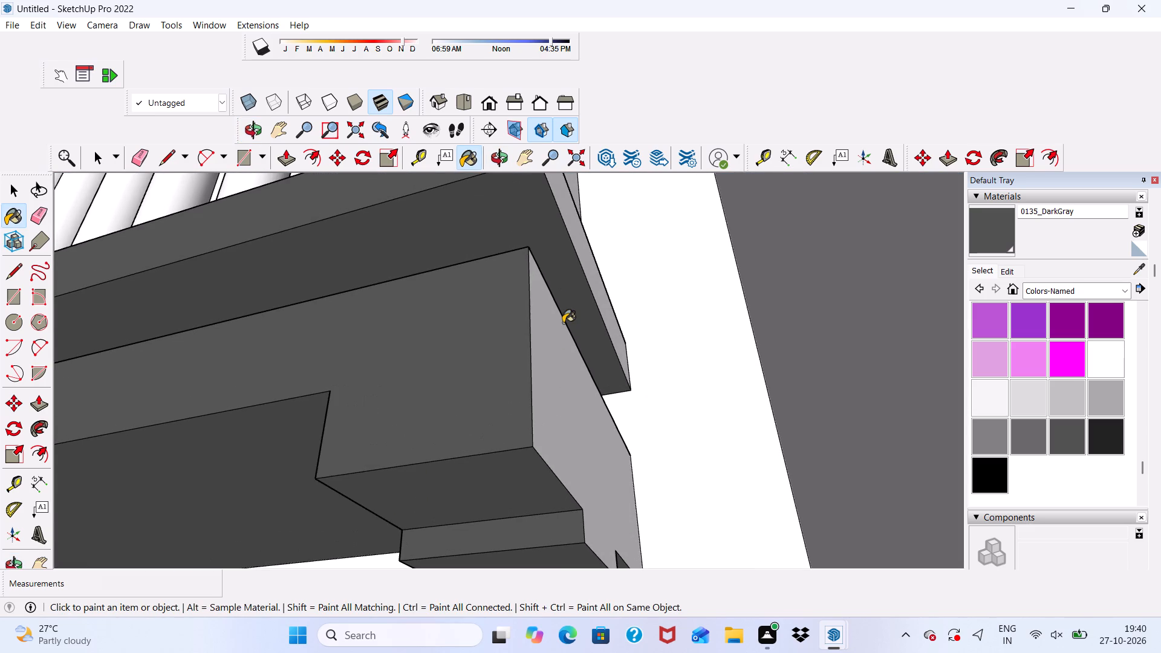
{"action": "left_click_drag", "start_coordinate": [563, 323], "coordinate": [563, 335]}
{"action": "left_click", "coordinate": [582, 253]}
{"action": "scroll", "coordinate": [582, 253], "scroll_direction": "down", "scroll_amount": 6}
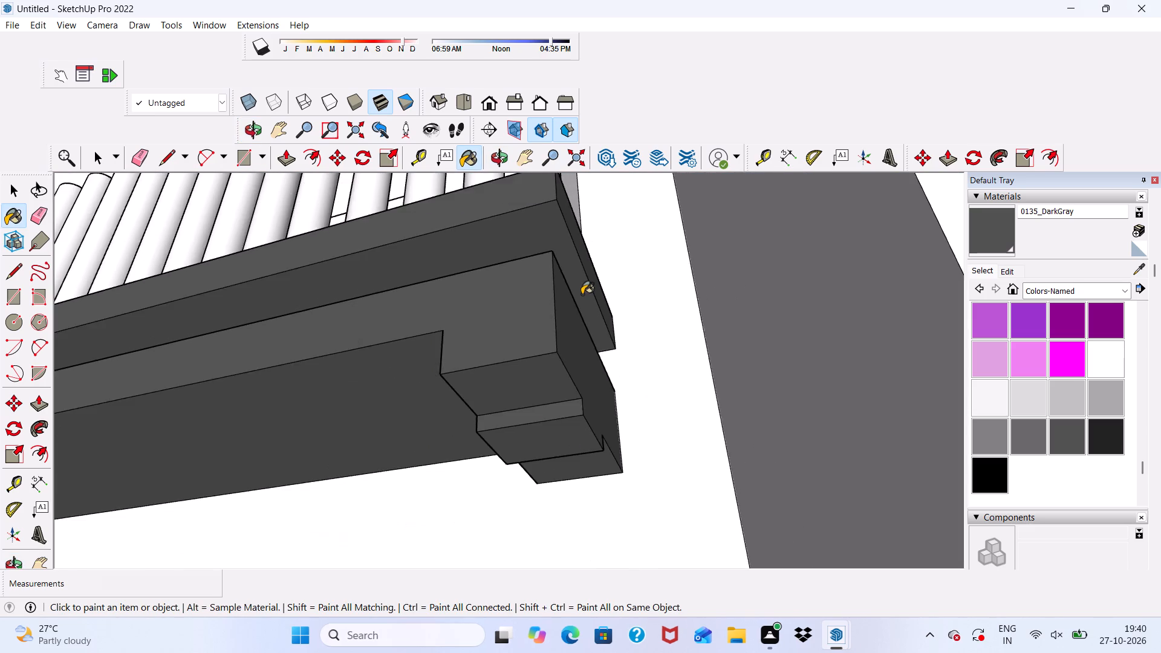
Paint the outermost front band of the lowest middle-column window's frame with 0135_DarkGray.
{"action": "scroll", "coordinate": [582, 294], "scroll_direction": "down", "scroll_amount": 5}
{"action": "middle_click_drag", "start_coordinate": [543, 275], "coordinate": [614, 570]}
{"action": "scroll", "coordinate": [484, 307], "scroll_direction": "up", "scroll_amount": 3}
{"action": "scroll", "coordinate": [610, 325], "scroll_direction": "up", "scroll_amount": 1}
{"action": "scroll", "coordinate": [611, 324], "scroll_direction": "down", "scroll_amount": 4}
{"action": "middle_click_drag", "start_coordinate": [602, 440], "coordinate": [466, 430]}
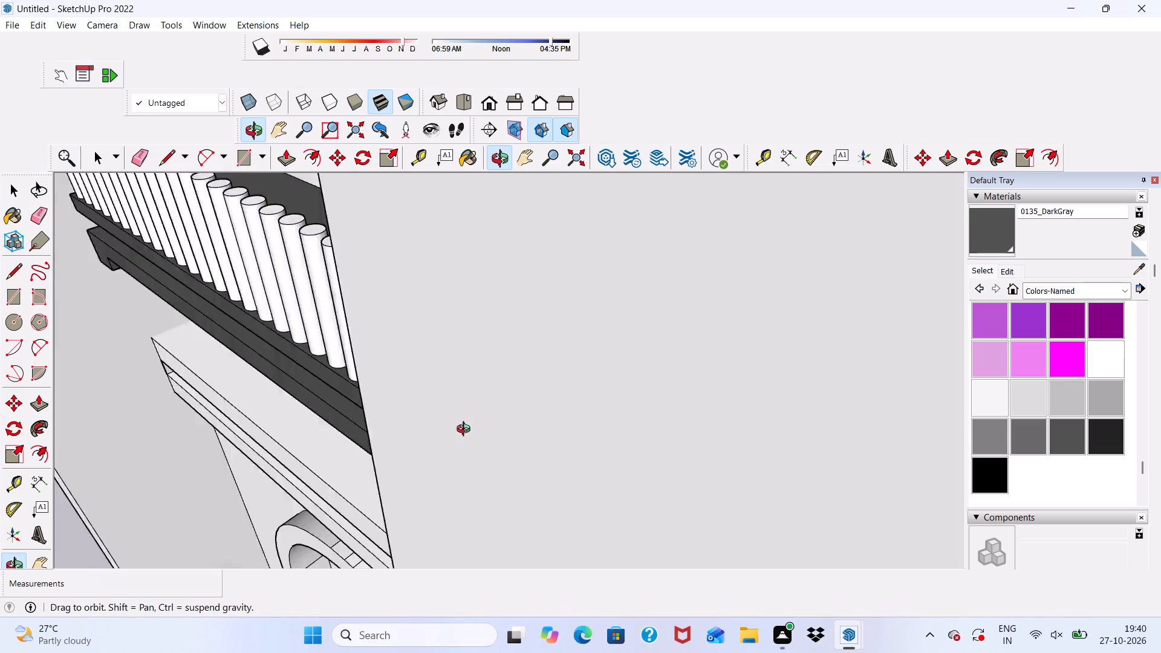
{"action": "middle_click_drag", "start_coordinate": [466, 430], "coordinate": [545, 433]}
{"action": "scroll", "coordinate": [634, 362], "scroll_direction": "up", "scroll_amount": 8}
{"action": "left_click", "coordinate": [650, 247]}
Paint the narrow ledge along the bottom of the window frame, behind the balusters, with 0135_DarkGray.
{"action": "scroll", "coordinate": [646, 237], "scroll_direction": "down", "scroll_amount": 6}
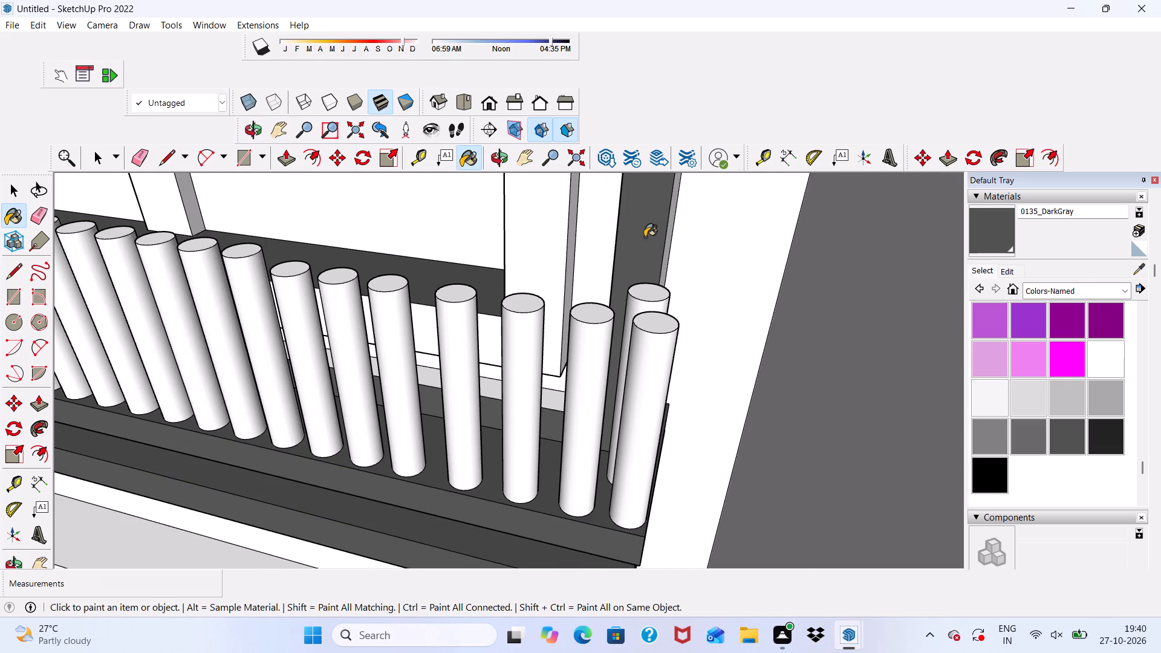
{"action": "scroll", "coordinate": [619, 236], "scroll_direction": "down", "scroll_amount": 1}
{"action": "scroll", "coordinate": [558, 368], "scroll_direction": "down", "scroll_amount": 1}
{"action": "scroll", "coordinate": [558, 372], "scroll_direction": "up", "scroll_amount": 6}
{"action": "scroll", "coordinate": [558, 372], "scroll_direction": "down", "scroll_amount": 3}
{"action": "scroll", "coordinate": [536, 415], "scroll_direction": "up", "scroll_amount": 5}
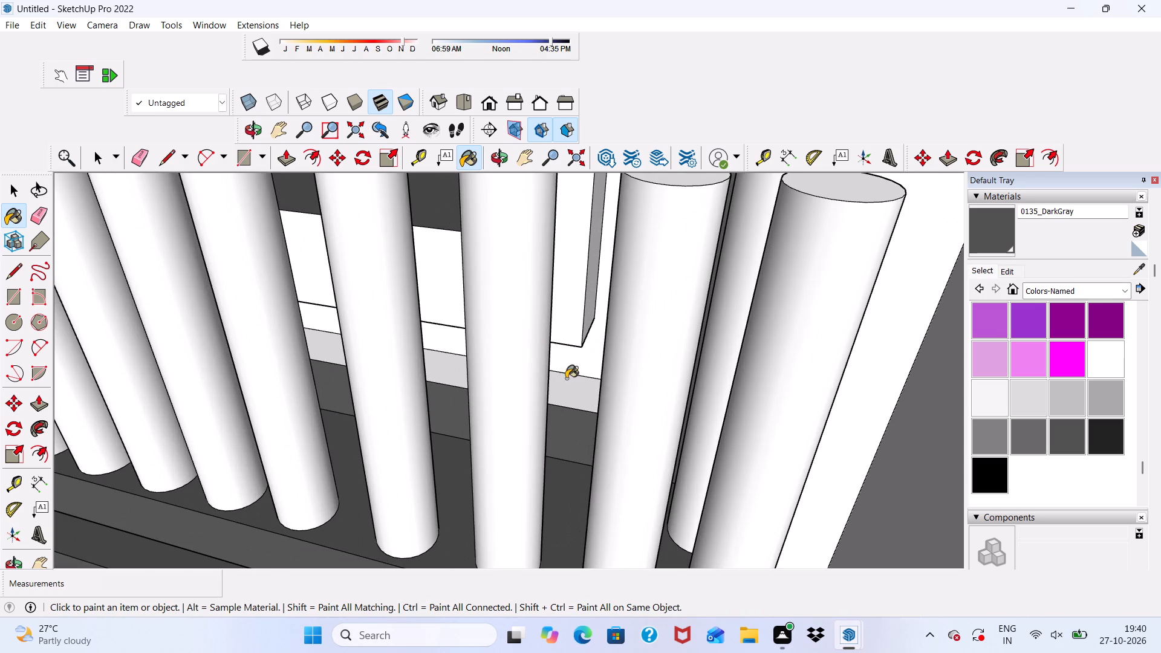
{"action": "left_click", "coordinate": [566, 389]}
Paint the window frame's right outer side face with 0135_DarkGray.
{"action": "scroll", "coordinate": [308, 509], "scroll_direction": "down", "scroll_amount": 3}
{"action": "scroll", "coordinate": [805, 238], "scroll_direction": "up", "scroll_amount": 3}
{"action": "scroll", "coordinate": [671, 223], "scroll_direction": "down", "scroll_amount": 2}
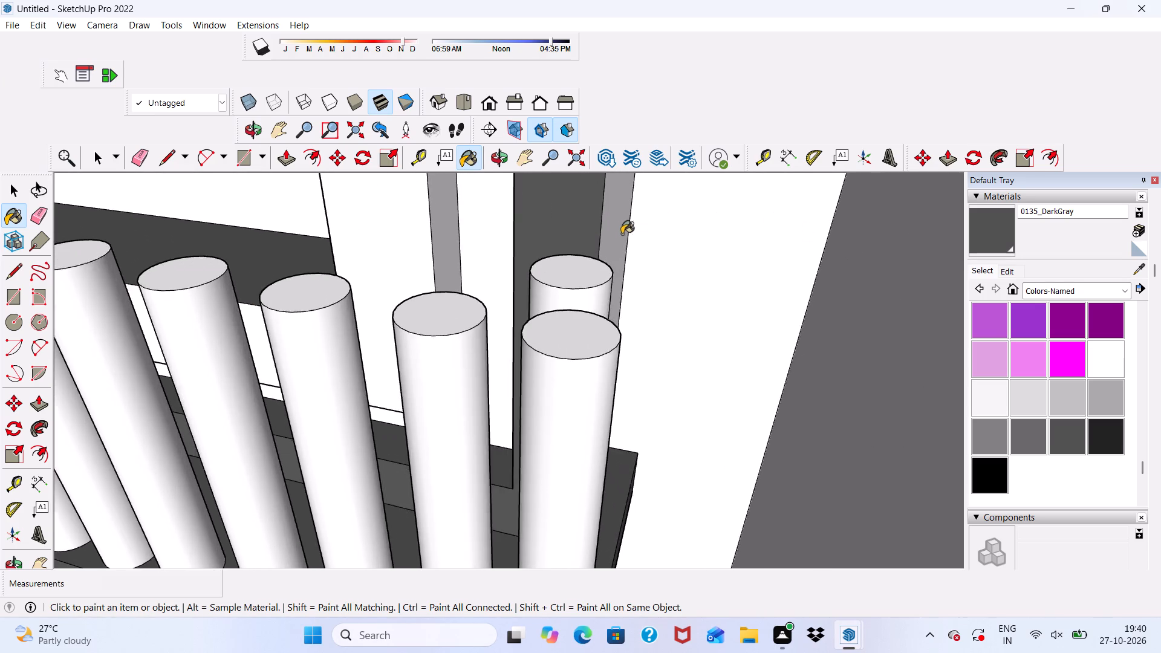
{"action": "scroll", "coordinate": [619, 236], "scroll_direction": "up", "scroll_amount": 3}
{"action": "left_click", "coordinate": [617, 233]}
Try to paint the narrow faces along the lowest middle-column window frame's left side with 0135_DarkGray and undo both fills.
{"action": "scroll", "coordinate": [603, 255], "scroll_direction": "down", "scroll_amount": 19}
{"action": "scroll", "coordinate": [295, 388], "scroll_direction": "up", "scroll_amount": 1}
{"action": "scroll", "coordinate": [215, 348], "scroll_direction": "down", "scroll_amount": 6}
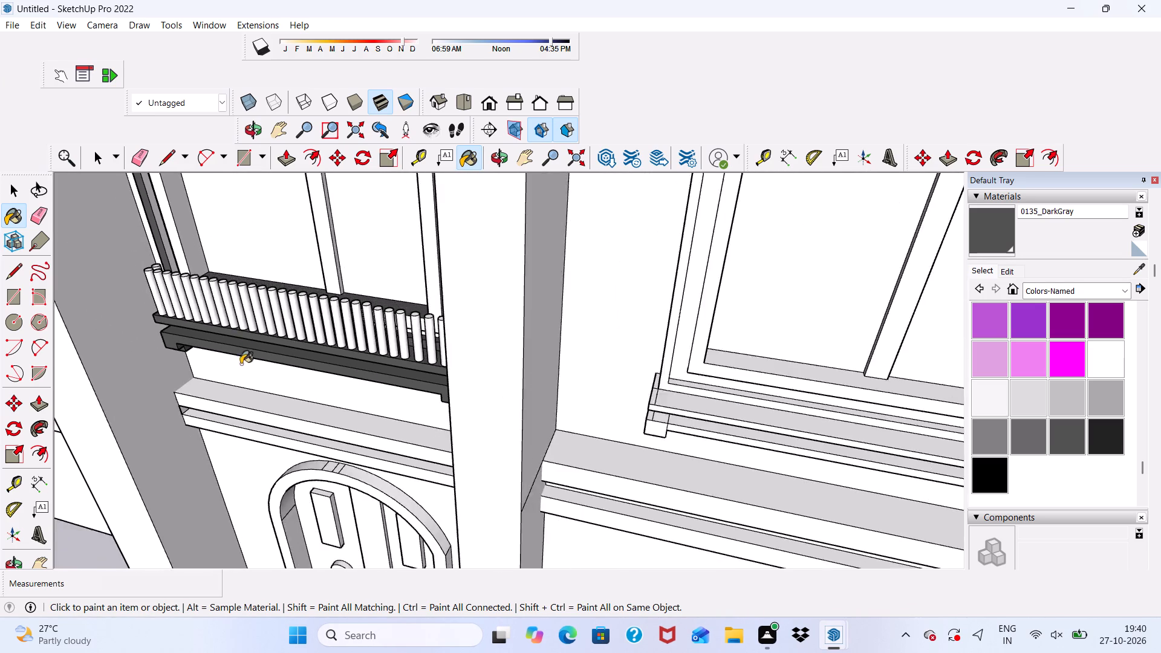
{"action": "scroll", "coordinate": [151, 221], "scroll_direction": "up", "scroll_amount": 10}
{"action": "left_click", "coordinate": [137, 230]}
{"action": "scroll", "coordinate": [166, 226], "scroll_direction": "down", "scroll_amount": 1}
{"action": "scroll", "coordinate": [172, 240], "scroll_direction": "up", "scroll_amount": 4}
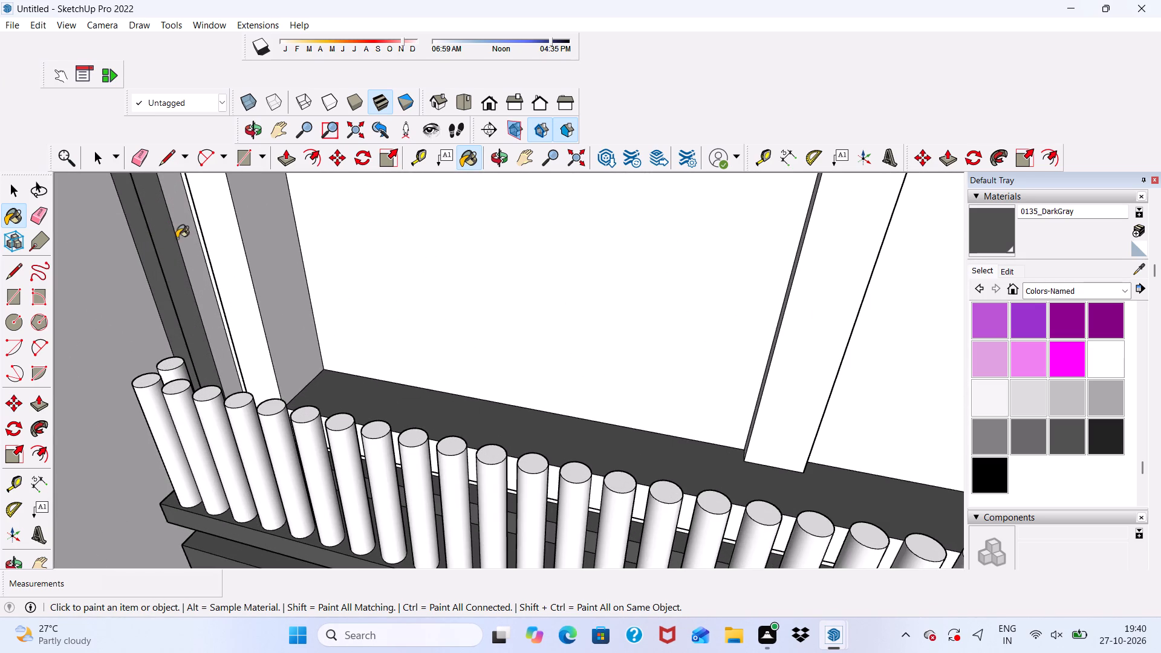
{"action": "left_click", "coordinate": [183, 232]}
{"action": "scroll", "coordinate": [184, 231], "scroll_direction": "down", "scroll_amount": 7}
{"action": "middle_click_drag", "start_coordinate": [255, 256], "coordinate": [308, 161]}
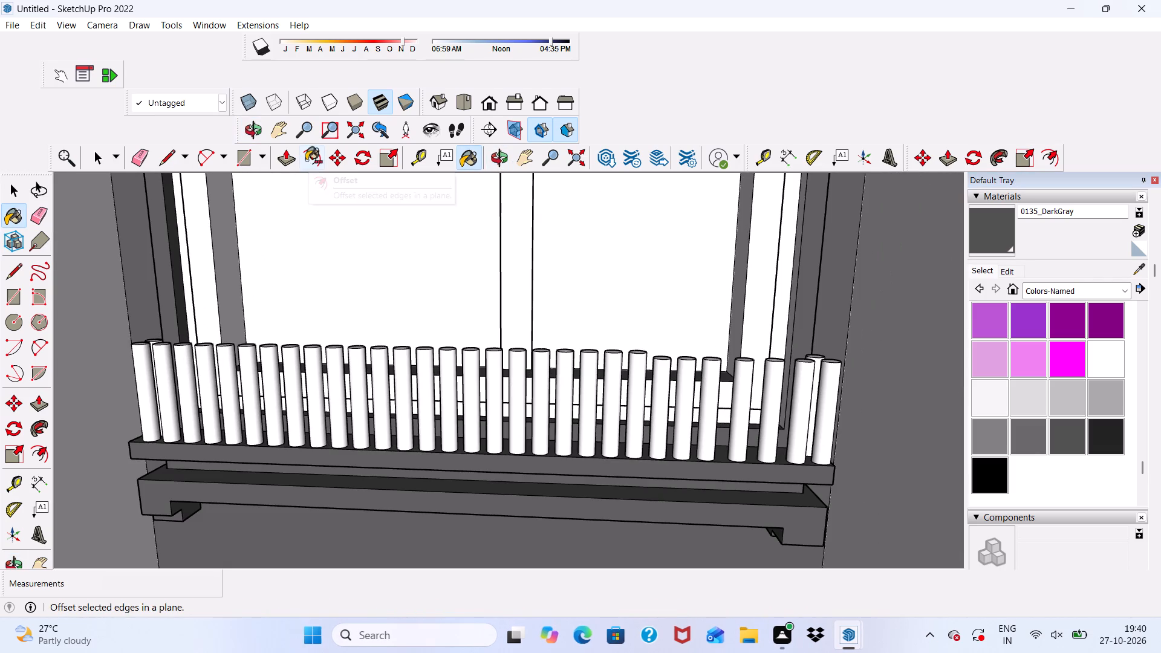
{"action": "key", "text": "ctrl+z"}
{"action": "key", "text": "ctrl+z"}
Paint the remaining middle and inner front bands of the lowest middle-column window frame with 0135_DarkGray.
{"action": "scroll", "coordinate": [182, 296], "scroll_direction": "up", "scroll_amount": 4}
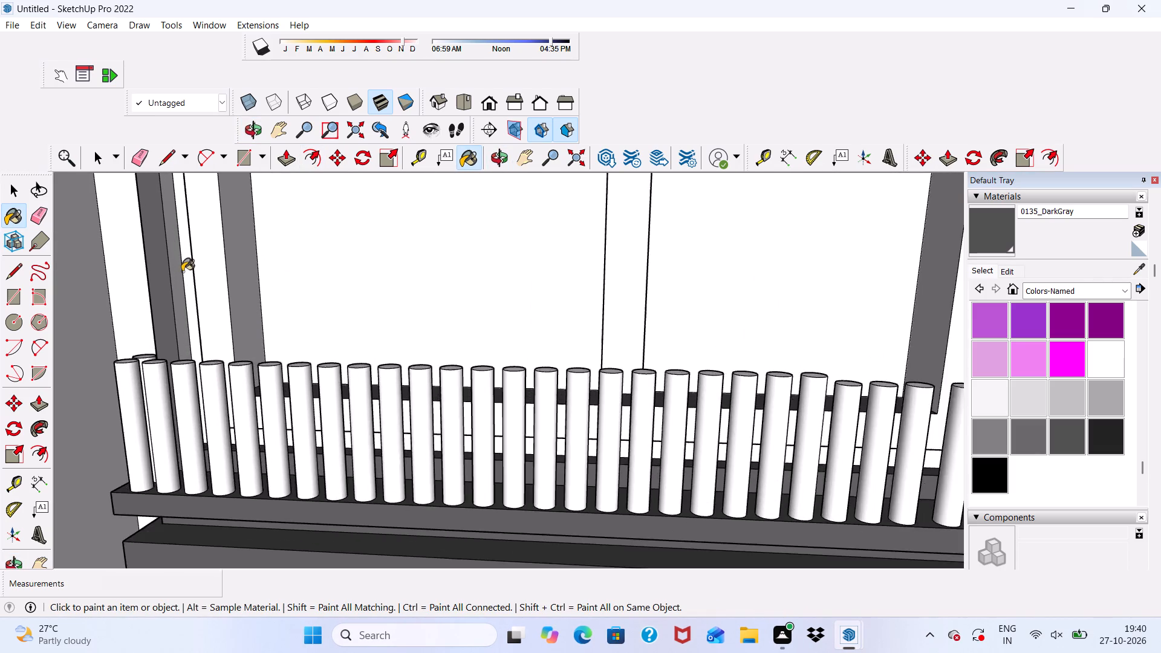
{"action": "scroll", "coordinate": [187, 252], "scroll_direction": "down", "scroll_amount": 20}
{"action": "scroll", "coordinate": [187, 252], "scroll_direction": "down", "scroll_amount": 1}
{"action": "scroll", "coordinate": [455, 361], "scroll_direction": "up", "scroll_amount": 6}
{"action": "scroll", "coordinate": [533, 218], "scroll_direction": "up", "scroll_amount": 4}
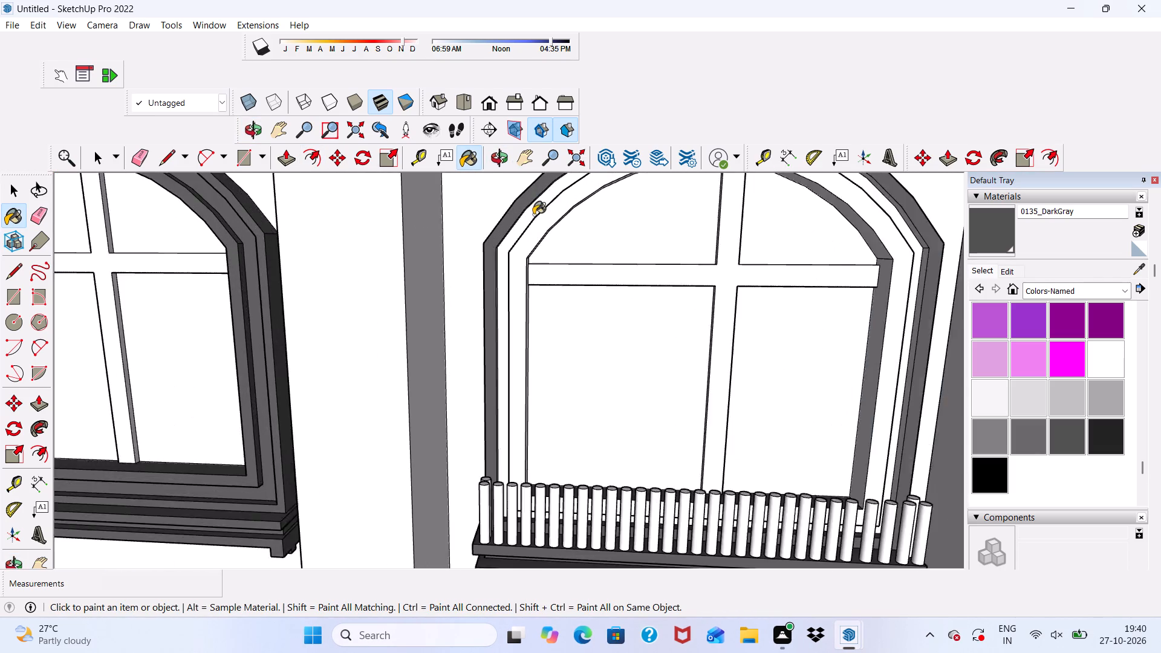
{"action": "scroll", "coordinate": [533, 215], "scroll_direction": "up", "scroll_amount": 5}
{"action": "scroll", "coordinate": [516, 253], "scroll_direction": "down", "scroll_amount": 1}
{"action": "scroll", "coordinate": [513, 248], "scroll_direction": "up", "scroll_amount": 2}
{"action": "left_click", "coordinate": [509, 238]}
{"action": "left_click", "coordinate": [525, 273]}
{"action": "scroll", "coordinate": [461, 312], "scroll_direction": "up", "scroll_amount": 2}
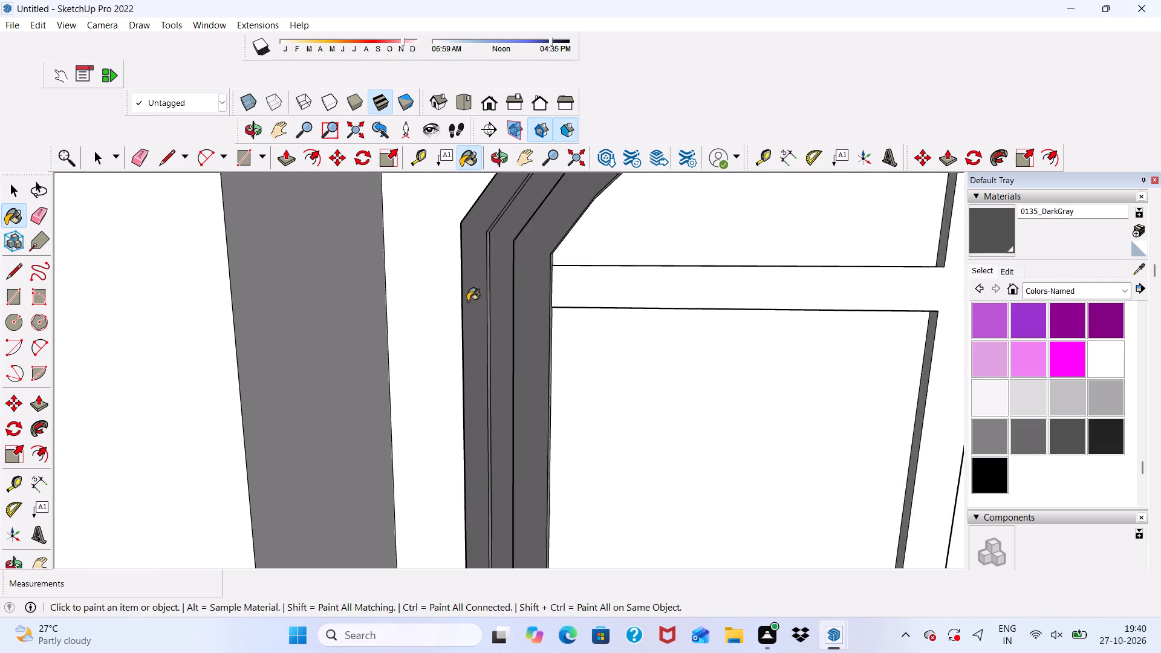
Paint the frame's left inner reveal, the arch's underside and the adjoining groove faces with 0135_DarkGray.
{"action": "scroll", "coordinate": [467, 301], "scroll_direction": "up", "scroll_amount": 1}
{"action": "scroll", "coordinate": [493, 290], "scroll_direction": "down", "scroll_amount": 4}
{"action": "middle_click_drag", "start_coordinate": [523, 324], "coordinate": [349, 337]}
{"action": "left_click", "coordinate": [490, 324]}
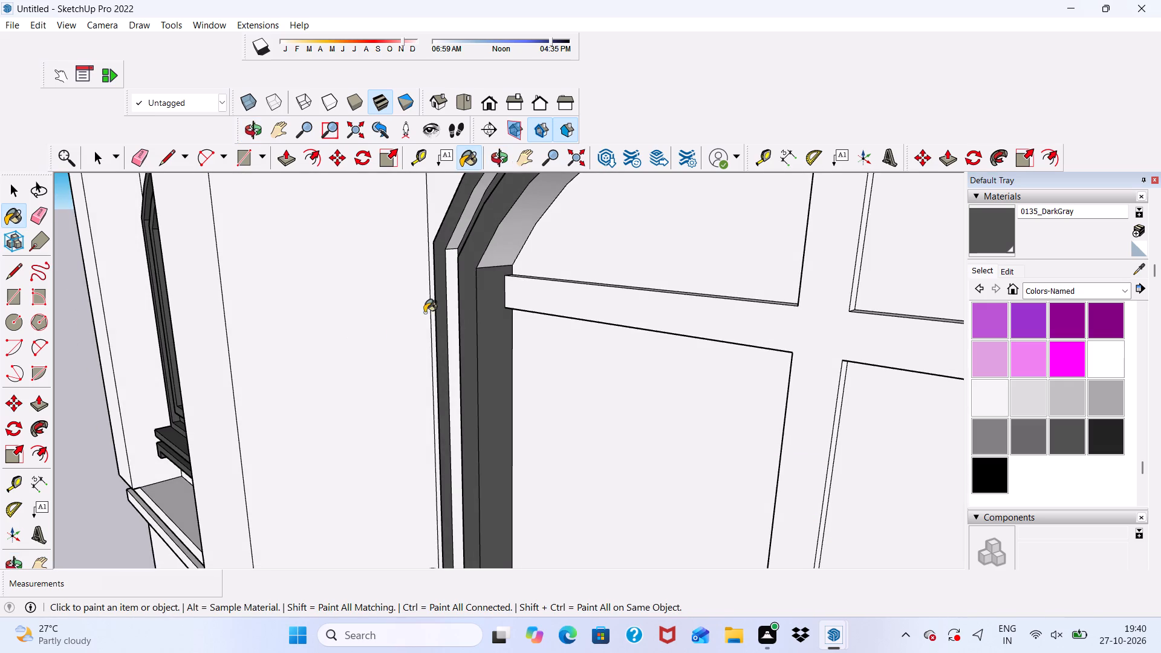
{"action": "left_click", "coordinate": [447, 299]}
{"action": "left_click", "coordinate": [460, 226]}
{"action": "left_click", "coordinate": [509, 236]}
{"action": "scroll", "coordinate": [477, 289], "scroll_direction": "up", "scroll_amount": 7}
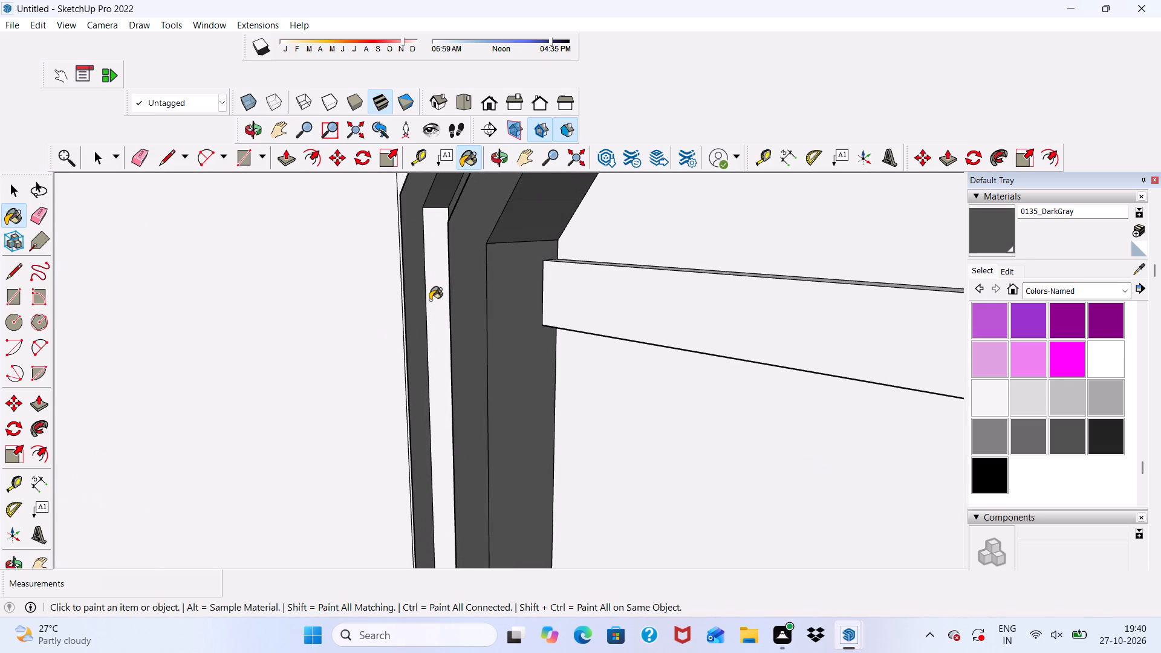
{"action": "left_click", "coordinate": [430, 300]}
Paint the right jamb's inner reveal and the narrow groove face beside it with 0135_DarkGray.
{"action": "scroll", "coordinate": [430, 297], "scroll_direction": "down", "scroll_amount": 19}
{"action": "scroll", "coordinate": [471, 310], "scroll_direction": "up", "scroll_amount": 1}
{"action": "middle_click_drag", "start_coordinate": [471, 310], "coordinate": [556, 252]}
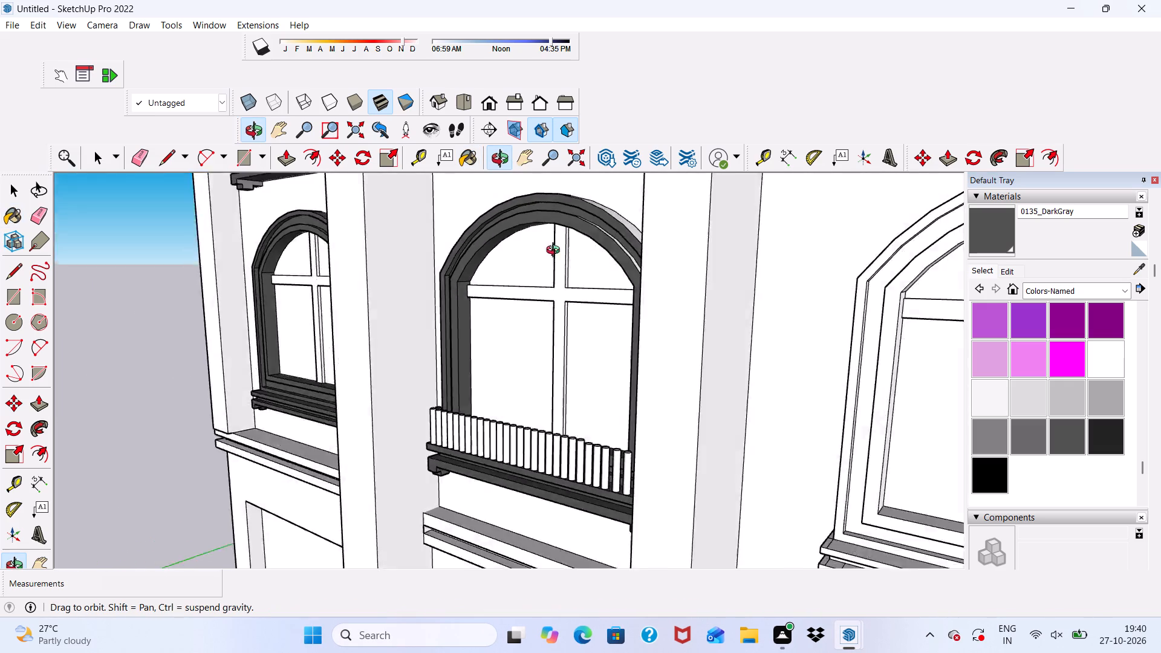
{"action": "middle_click_drag", "start_coordinate": [556, 252], "coordinate": [769, 290]}
{"action": "scroll", "coordinate": [654, 325], "scroll_direction": "up", "scroll_amount": 8}
{"action": "left_click", "coordinate": [635, 312]}
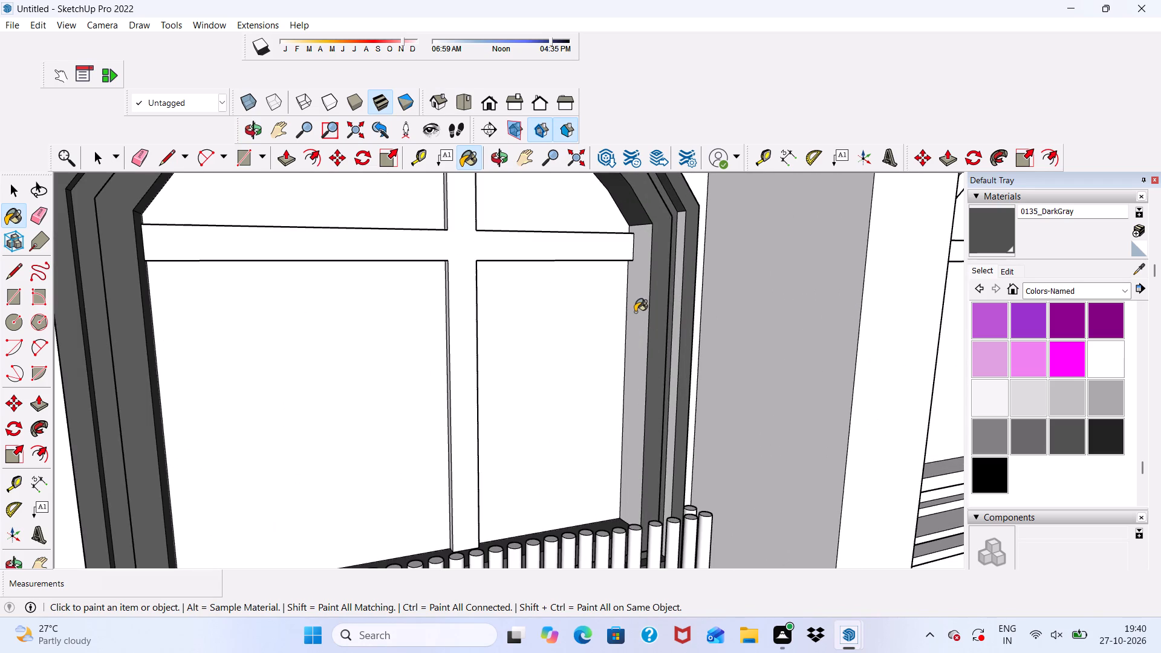
{"action": "scroll", "coordinate": [672, 308], "scroll_direction": "up", "scroll_amount": 7}
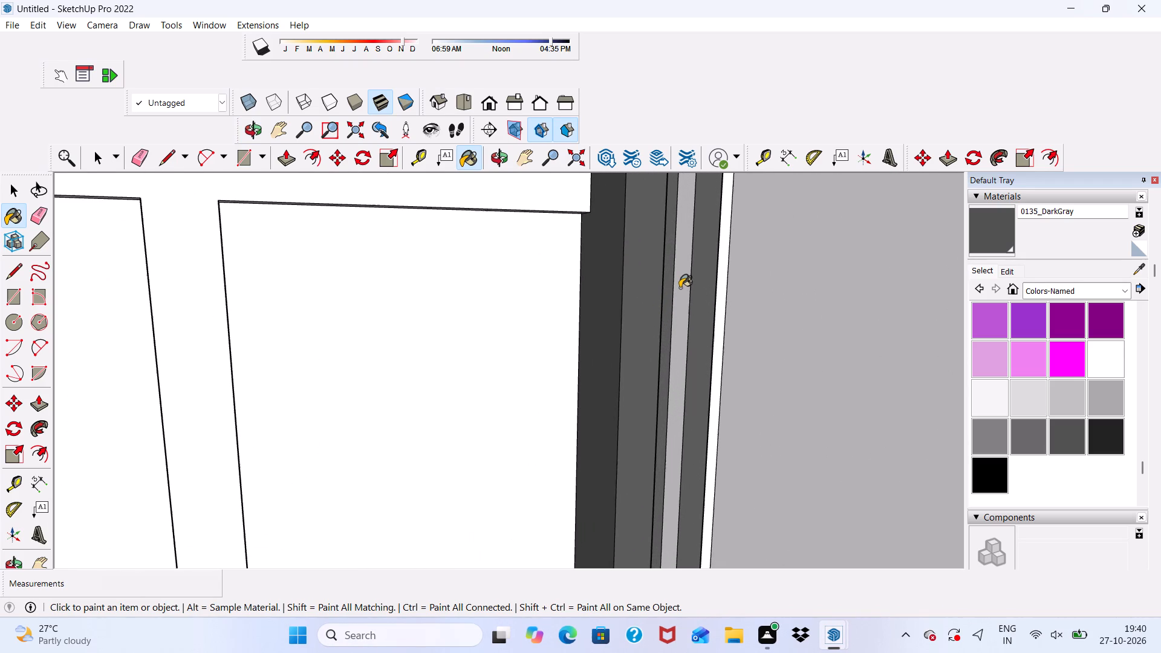
{"action": "left_click", "coordinate": [680, 288]}
Paint the arch's outer top face and the upward-facing groove face between its bands with 0135_DarkGray.
{"action": "scroll", "coordinate": [645, 285], "scroll_direction": "down", "scroll_amount": 8}
{"action": "middle_click_drag", "start_coordinate": [669, 322], "coordinate": [576, 489]}
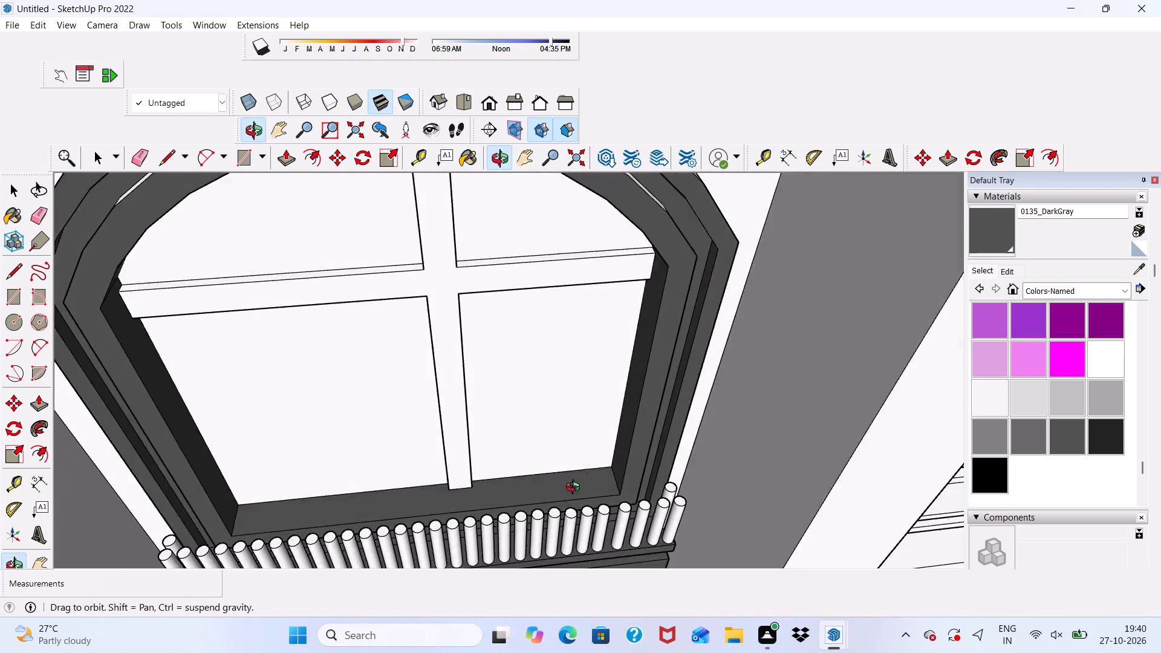
{"action": "middle_click_drag", "start_coordinate": [576, 489], "coordinate": [515, 526]}
{"action": "scroll", "coordinate": [678, 250], "scroll_direction": "up", "scroll_amount": 1}
{"action": "left_click", "coordinate": [678, 250]}
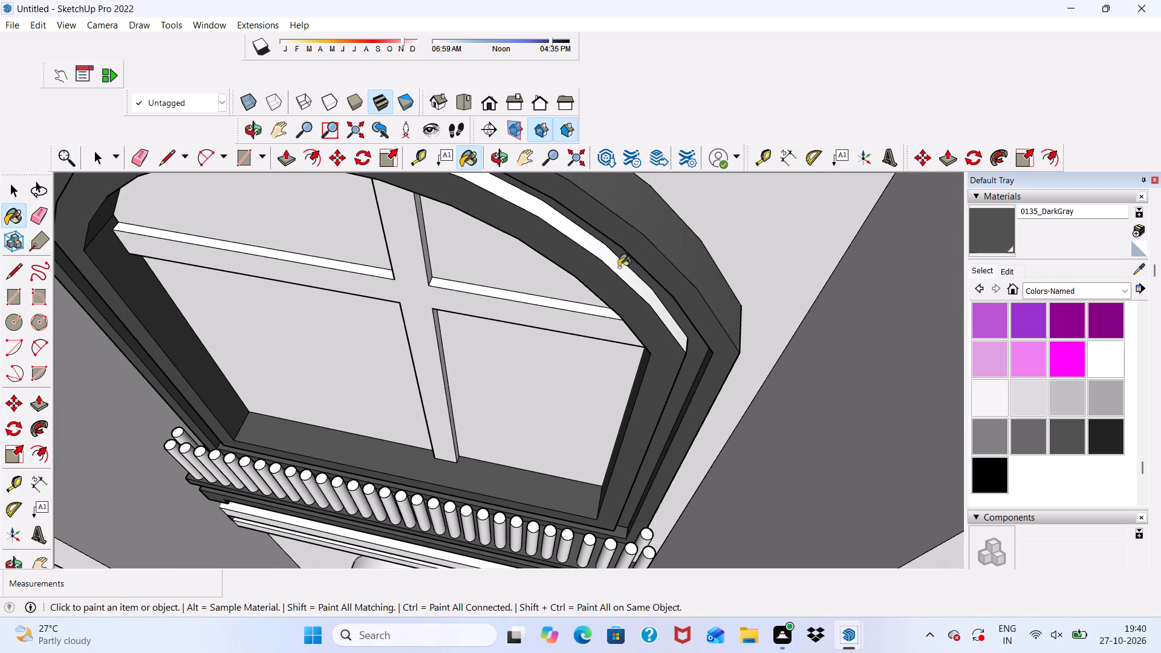
{"action": "scroll", "coordinate": [591, 265], "scroll_direction": "up", "scroll_amount": 4}
{"action": "left_click", "coordinate": [600, 242]}
Paint the frame's left outer side face and the outward-facing groove face of the left jamb with 0135_DarkGray.
{"action": "scroll", "coordinate": [600, 243], "scroll_direction": "down", "scroll_amount": 11}
{"action": "middle_click_drag", "start_coordinate": [367, 281], "coordinate": [568, 248]}
{"action": "scroll", "coordinate": [342, 374], "scroll_direction": "up", "scroll_amount": 15}
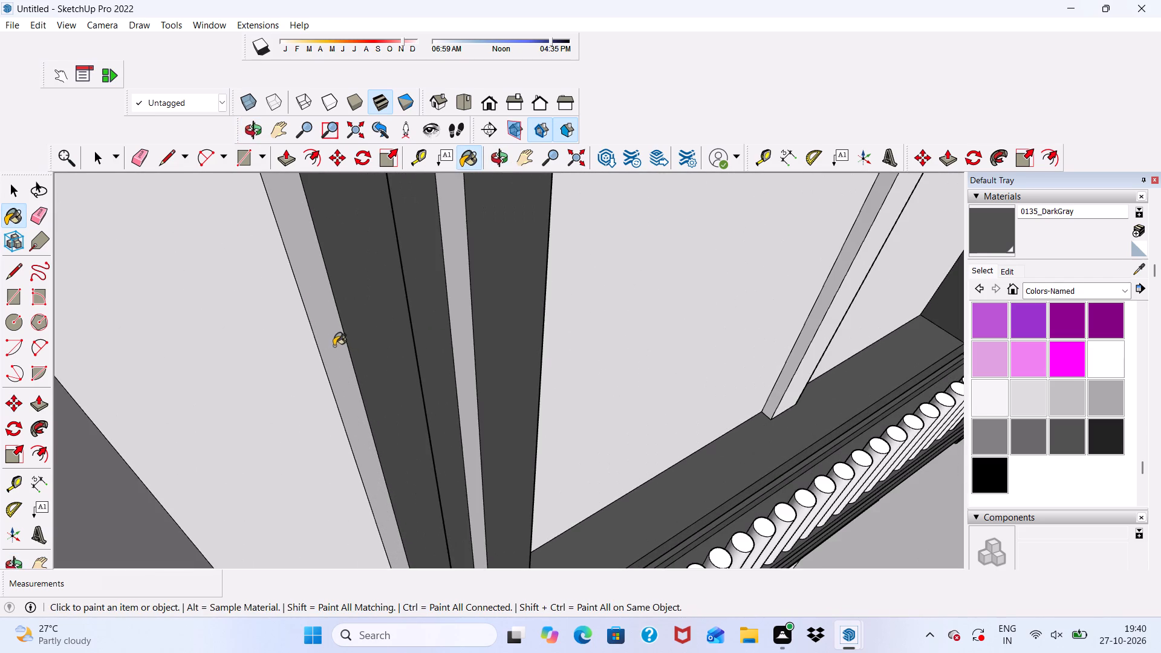
{"action": "left_click", "coordinate": [330, 345]}
{"action": "left_click", "coordinate": [452, 314]}
{"action": "scroll", "coordinate": [457, 307], "scroll_direction": "down", "scroll_amount": 9}
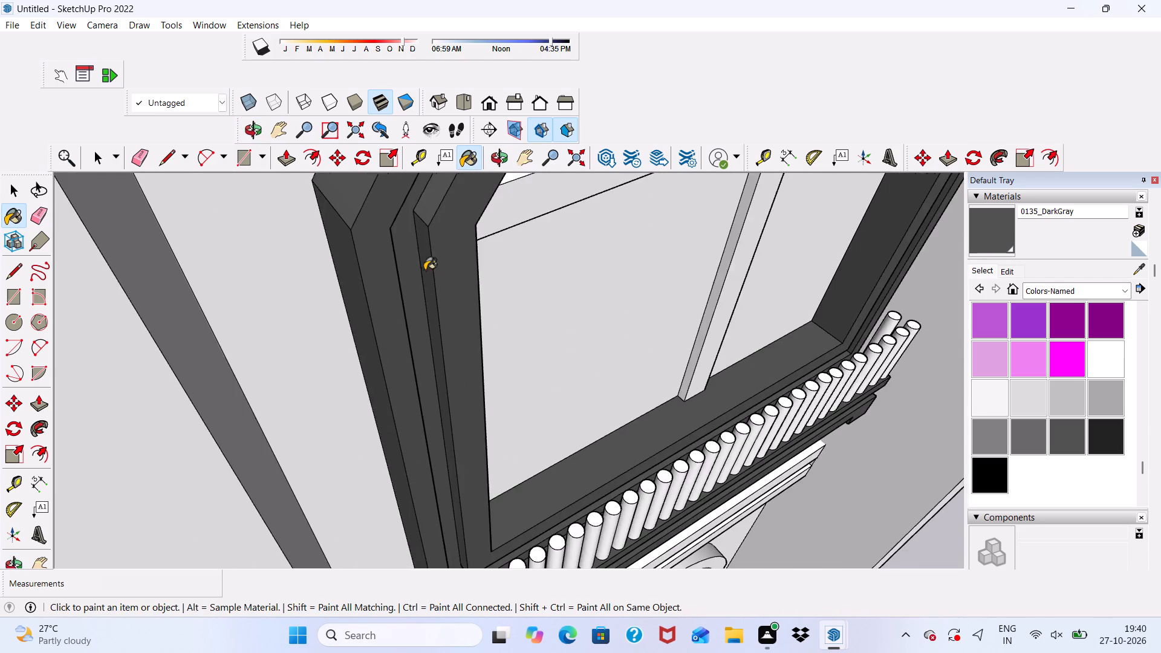
Paint the outward-facing groove face of the frame's right jamb with 0135_DarkGray.
{"action": "scroll", "coordinate": [424, 270], "scroll_direction": "down", "scroll_amount": 12}
{"action": "scroll", "coordinate": [629, 244], "scroll_direction": "up", "scroll_amount": 11}
{"action": "middle_click_drag", "start_coordinate": [652, 229], "coordinate": [653, 230]}
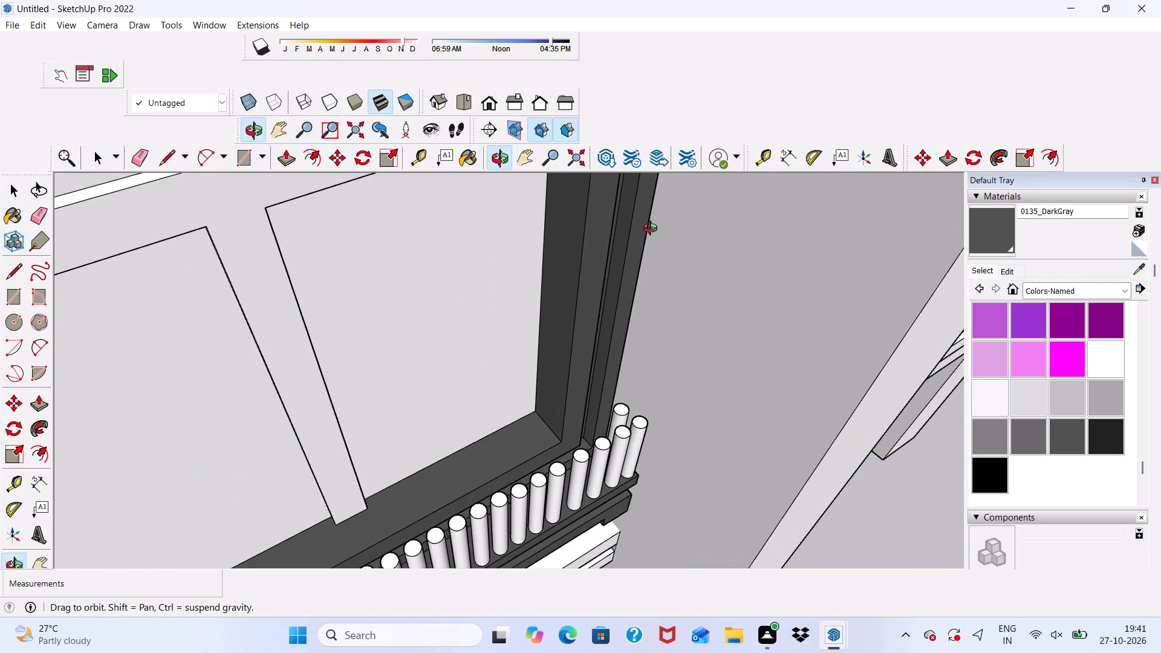
{"action": "middle_click_drag", "start_coordinate": [653, 230], "coordinate": [423, 247]}
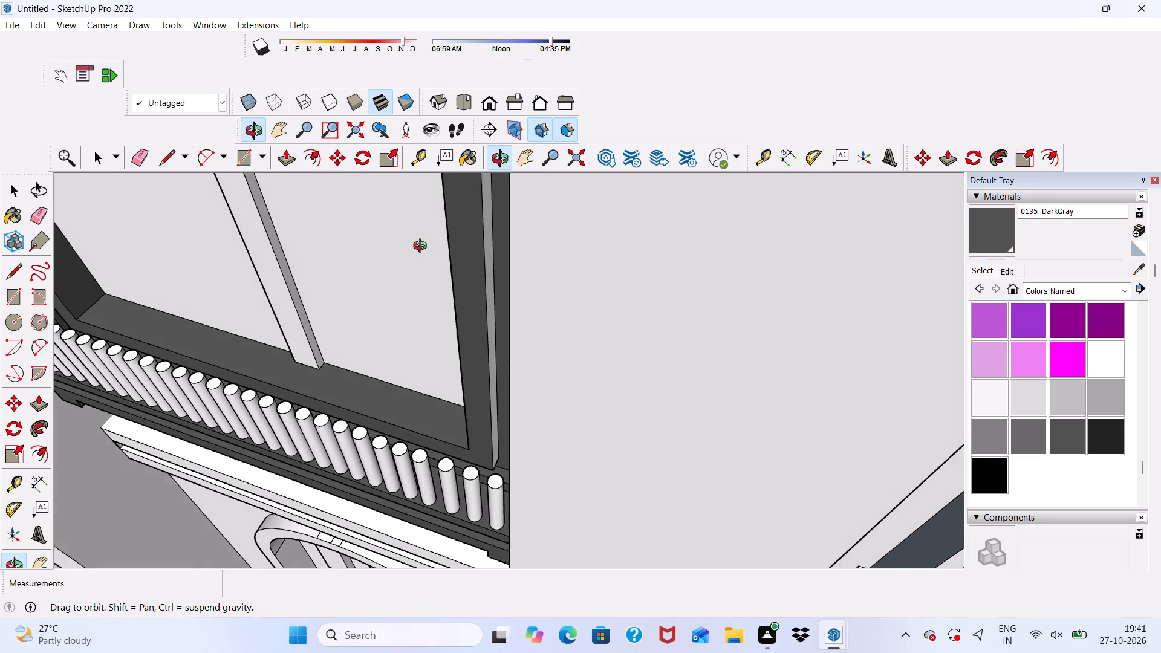
{"action": "middle_click_drag", "start_coordinate": [423, 247], "coordinate": [424, 259]}
{"action": "scroll", "coordinate": [493, 262], "scroll_direction": "up", "scroll_amount": 4}
{"action": "left_click", "coordinate": [489, 256]}
{"action": "scroll", "coordinate": [489, 256], "scroll_direction": "down", "scroll_amount": 9}
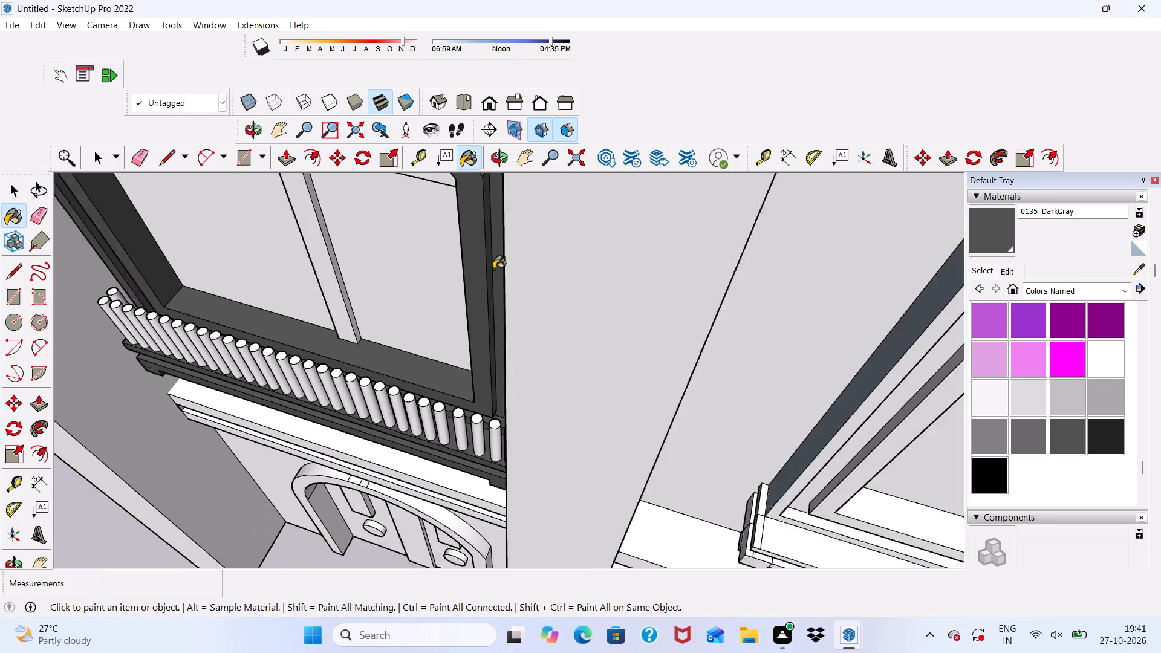
Inspect the lowest middle-column window and the whole facade for window frames that still need colour.
{"action": "scroll", "coordinate": [493, 269], "scroll_direction": "down", "scroll_amount": 8}
{"action": "middle_click_drag", "start_coordinate": [393, 258], "coordinate": [509, 173]}
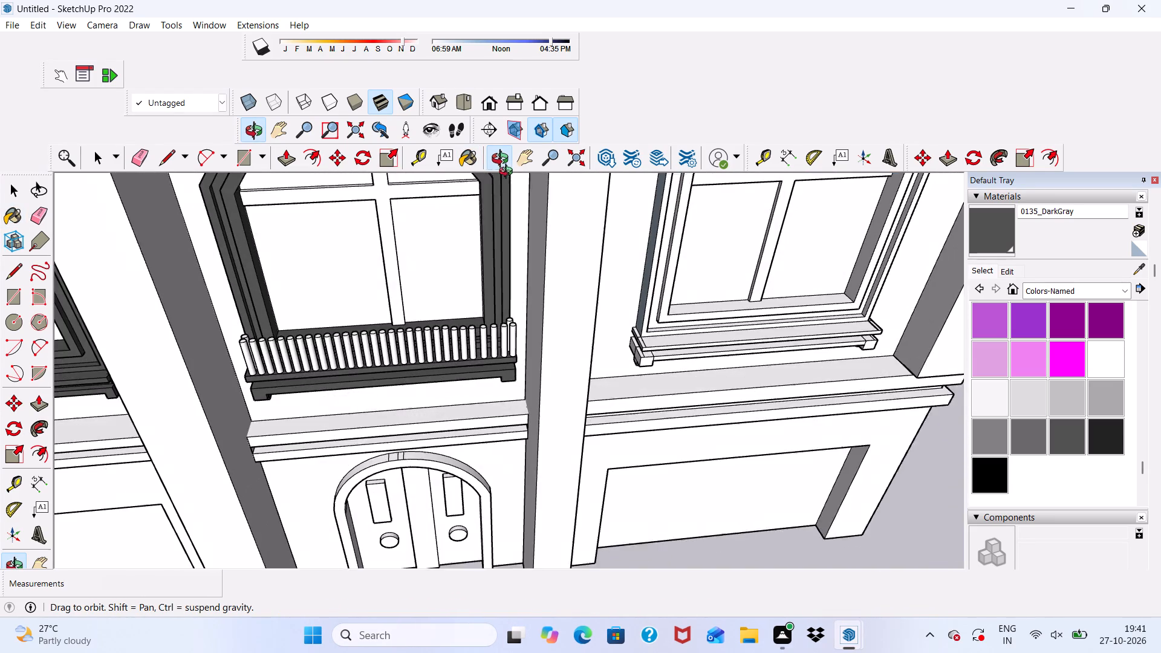
{"action": "middle_click_drag", "start_coordinate": [509, 173], "coordinate": [509, 175]}
{"action": "scroll", "coordinate": [509, 169], "scroll_direction": "up", "scroll_amount": 1}
{"action": "scroll", "coordinate": [371, 342], "scroll_direction": "down", "scroll_amount": 2}
{"action": "scroll", "coordinate": [369, 370], "scroll_direction": "up", "scroll_amount": 1}
{"action": "middle_click_drag", "start_coordinate": [369, 370], "coordinate": [475, 210]}
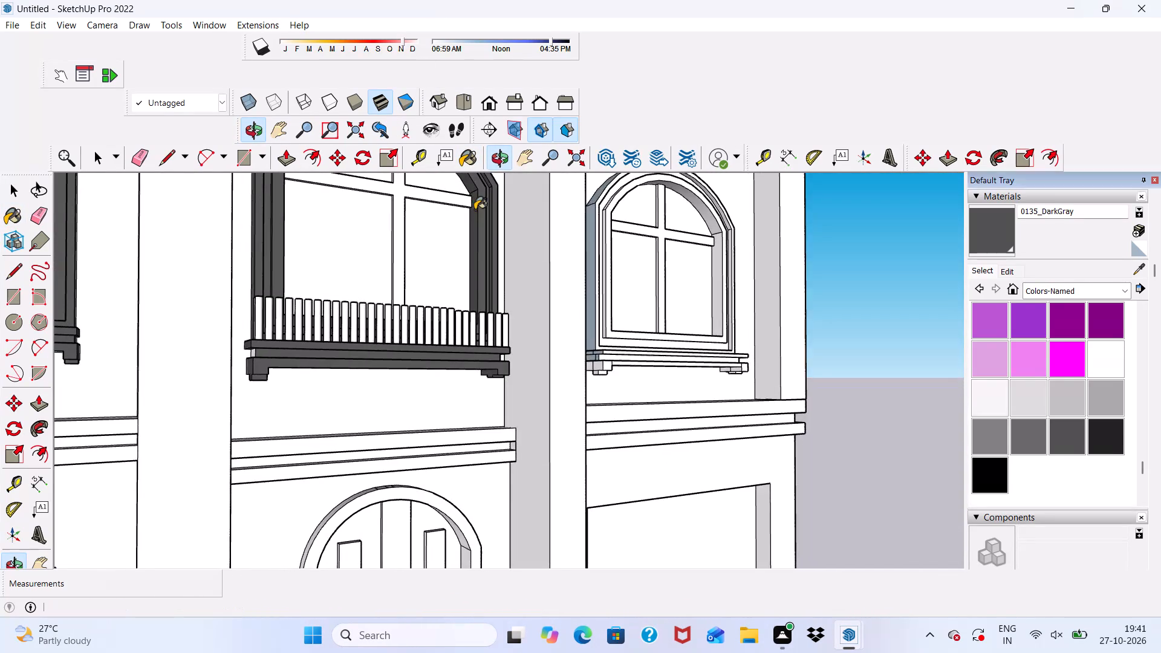
{"action": "scroll", "coordinate": [475, 210], "scroll_direction": "down", "scroll_amount": 18}
{"action": "scroll", "coordinate": [454, 169], "scroll_direction": "up", "scroll_amount": 6}
{"action": "scroll", "coordinate": [454, 168], "scroll_direction": "down", "scroll_amount": 4}
{"action": "scroll", "coordinate": [464, 230], "scroll_direction": "up", "scroll_amount": 4}
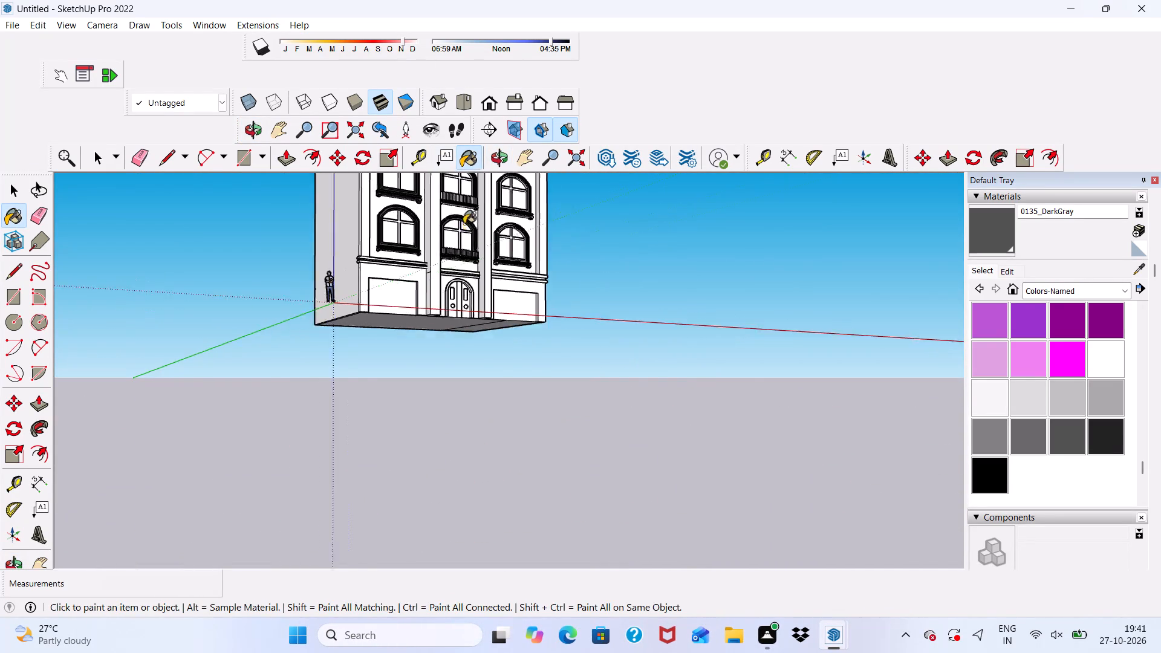
{"action": "scroll", "coordinate": [464, 223], "scroll_direction": "down", "scroll_amount": 12}
{"action": "scroll", "coordinate": [498, 349], "scroll_direction": "up", "scroll_amount": 18}
{"action": "scroll", "coordinate": [418, 229], "scroll_direction": "down", "scroll_amount": 9}
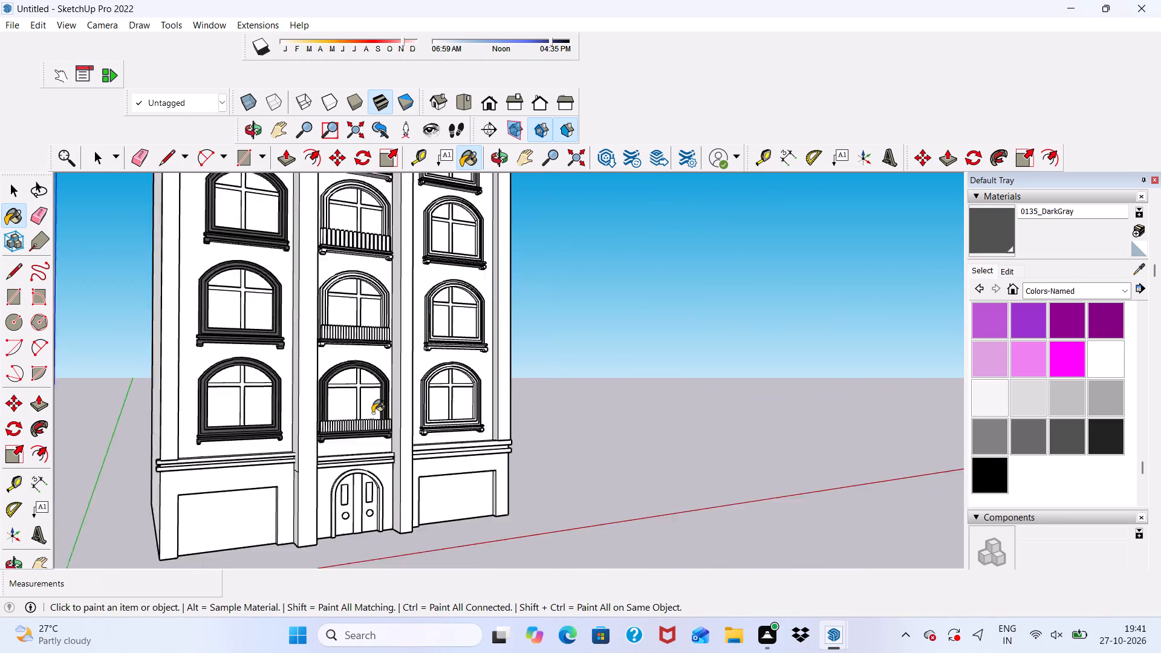
{"action": "scroll", "coordinate": [372, 413], "scroll_direction": "down", "scroll_amount": 9}
{"action": "scroll", "coordinate": [393, 463], "scroll_direction": "up", "scroll_amount": 10}
{"action": "scroll", "coordinate": [369, 290], "scroll_direction": "down", "scroll_amount": 1}
{"action": "scroll", "coordinate": [371, 357], "scroll_direction": "up", "scroll_amount": 1}
{"action": "middle_click_drag", "start_coordinate": [371, 357], "coordinate": [282, 421]}
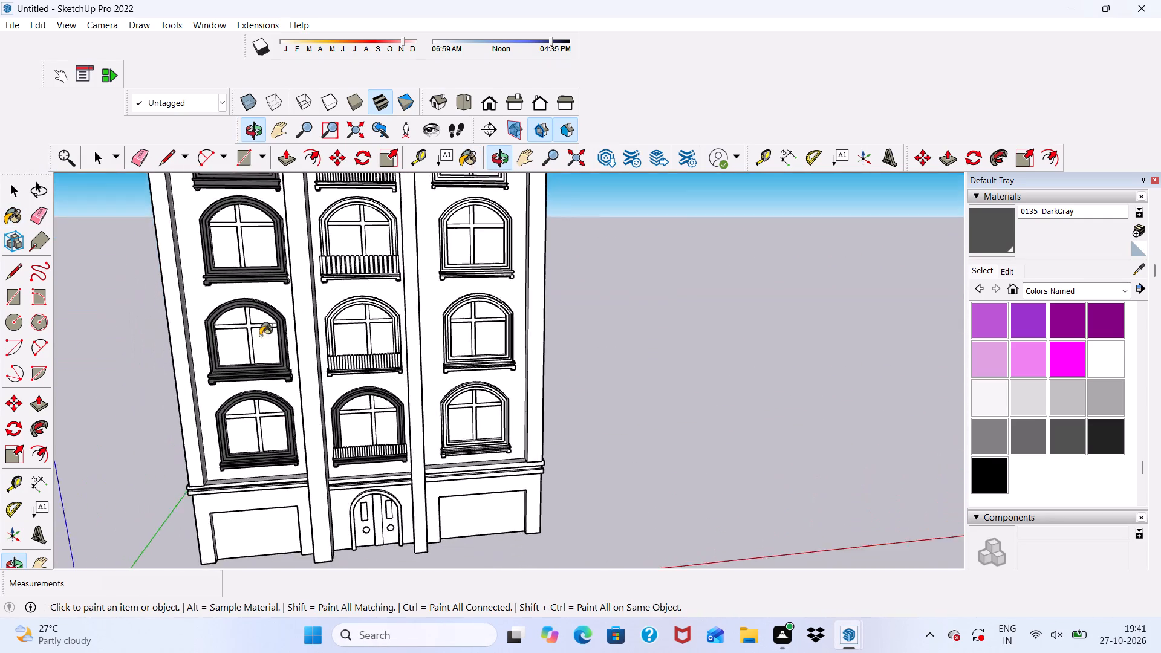
{"action": "scroll", "coordinate": [287, 291], "scroll_direction": "up", "scroll_amount": 5}
{"action": "scroll", "coordinate": [426, 331], "scroll_direction": "down", "scroll_amount": 1}
Paint the outer, middle and inner front bands of the next middle-column window frame up with 0135_DarkGray.
{"action": "middle_click_drag", "start_coordinate": [441, 356], "coordinate": [332, 344]}
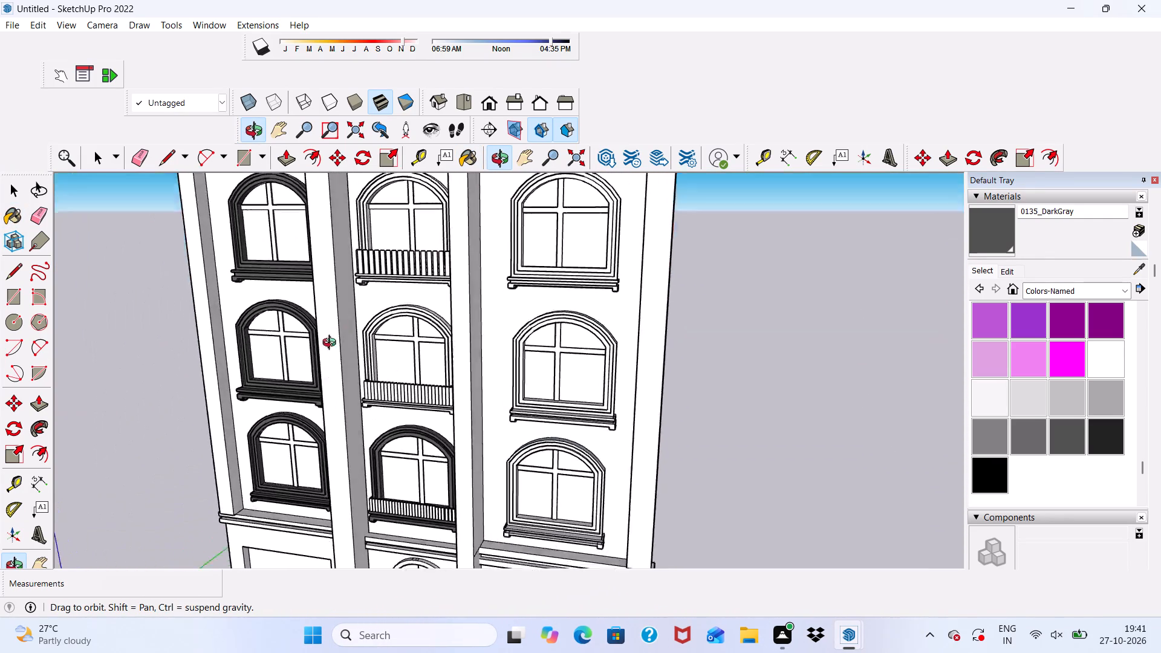
{"action": "middle_click_drag", "start_coordinate": [332, 344], "coordinate": [440, 317]}
{"action": "scroll", "coordinate": [442, 329], "scroll_direction": "up", "scroll_amount": 4}
{"action": "scroll", "coordinate": [348, 320], "scroll_direction": "up", "scroll_amount": 10}
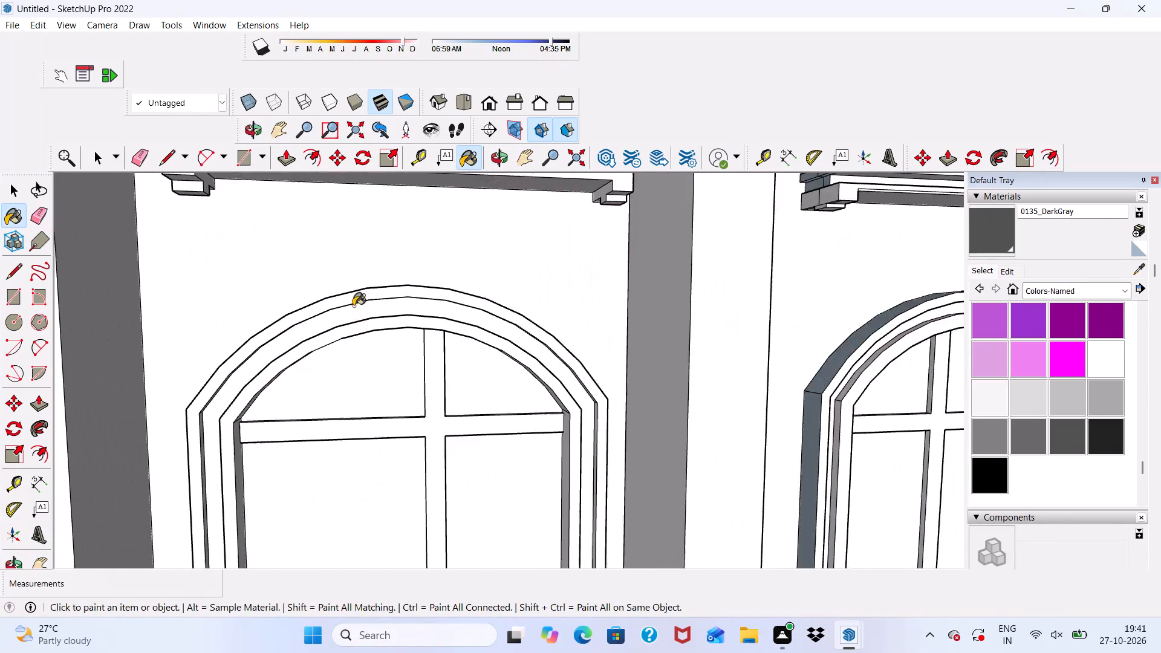
{"action": "scroll", "coordinate": [353, 306], "scroll_direction": "up", "scroll_amount": 4}
{"action": "left_click", "coordinate": [353, 306]}
{"action": "left_click", "coordinate": [354, 294]}
{"action": "left_click", "coordinate": [361, 335]}
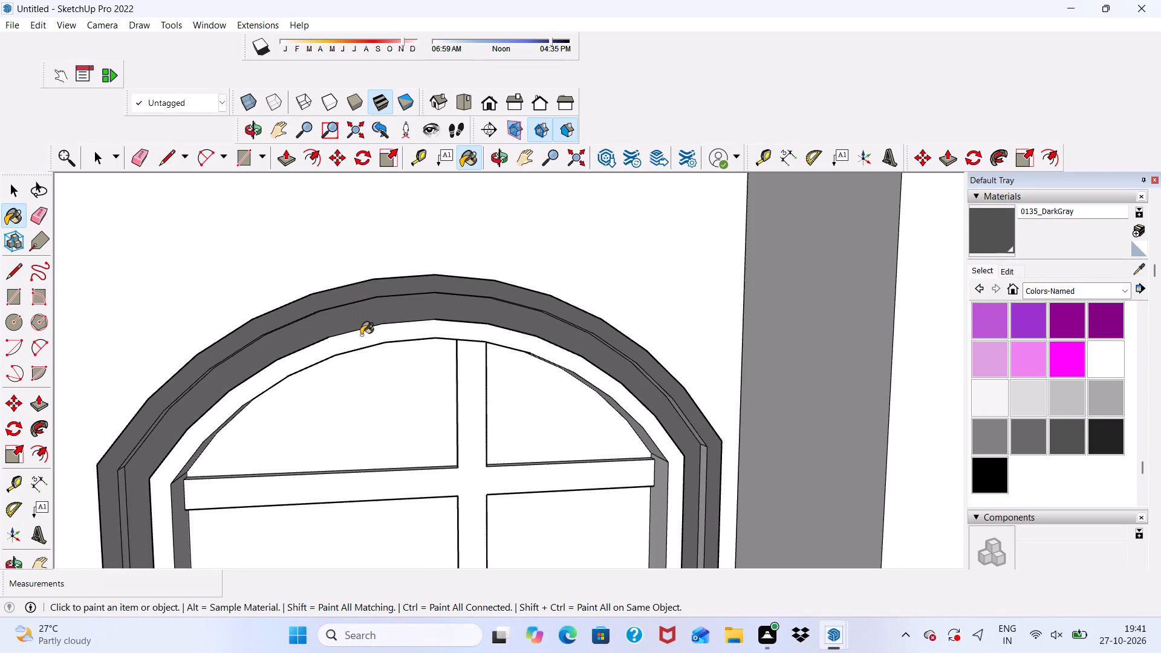
{"action": "scroll", "coordinate": [366, 289], "scroll_direction": "down", "scroll_amount": 9}
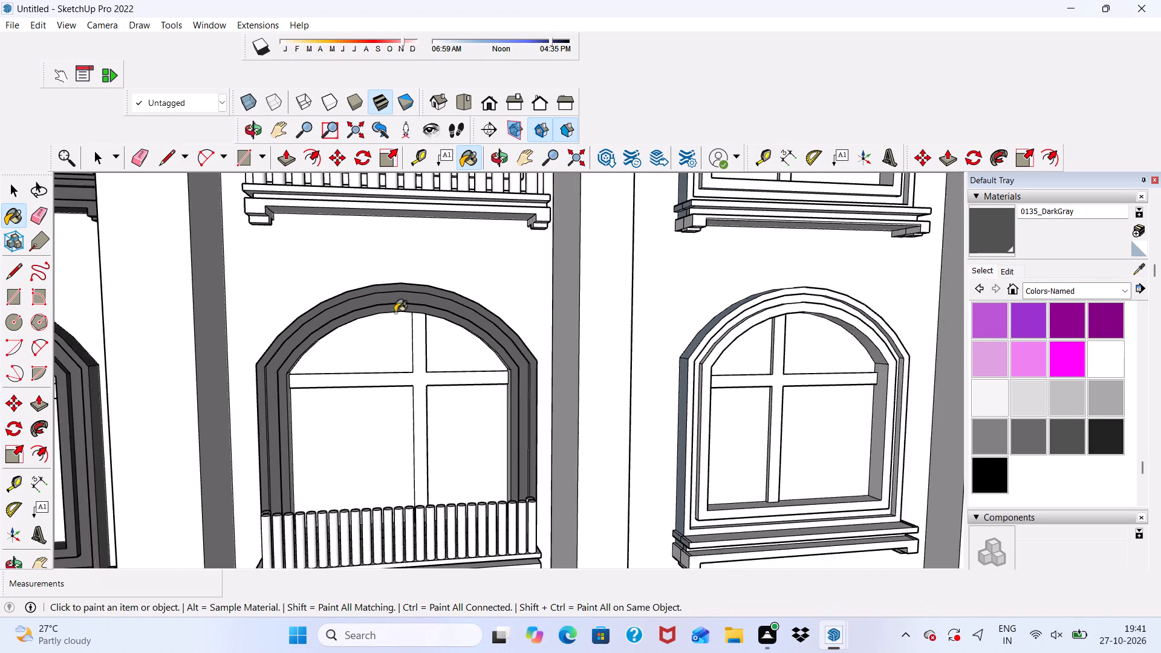
Paint this frame's arch underside, right inner reveal and the groove faces along the arch and right jamb with 0135_DarkGray.
{"action": "scroll", "coordinate": [405, 330], "scroll_direction": "up", "scroll_amount": 3}
{"action": "middle_click_drag", "start_coordinate": [413, 351], "coordinate": [477, 225]}
{"action": "scroll", "coordinate": [502, 286], "scroll_direction": "up", "scroll_amount": 4}
{"action": "left_click", "coordinate": [476, 323]}
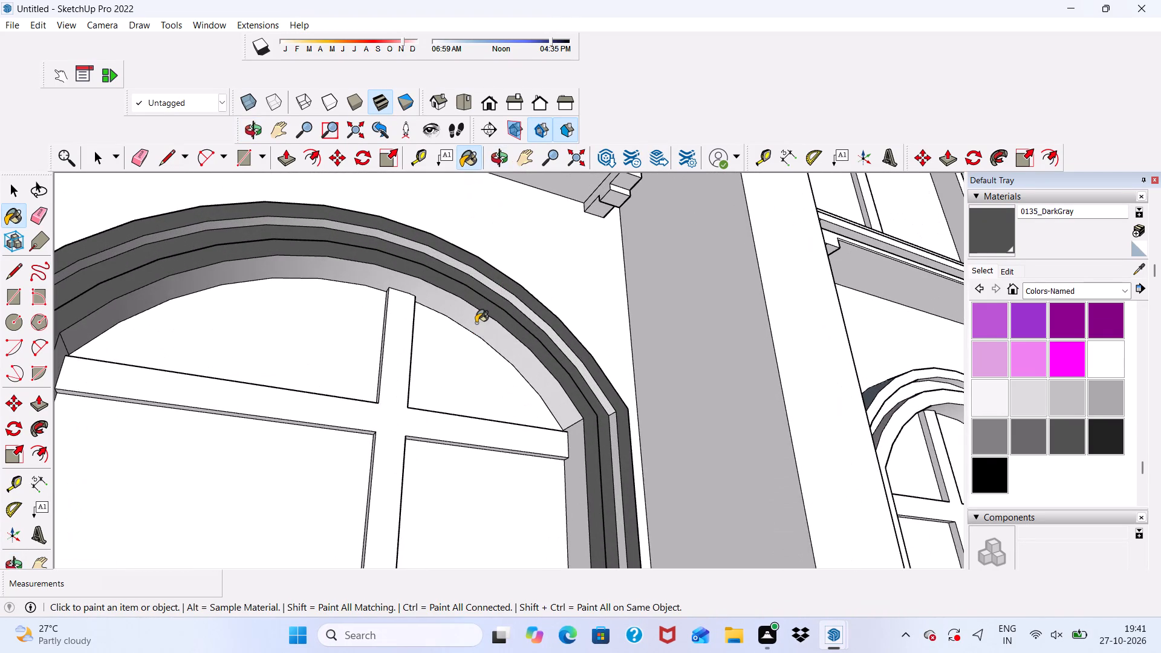
{"action": "scroll", "coordinate": [492, 305], "scroll_direction": "up", "scroll_amount": 1}
{"action": "left_click", "coordinate": [501, 288]}
{"action": "scroll", "coordinate": [501, 288], "scroll_direction": "down", "scroll_amount": 5}
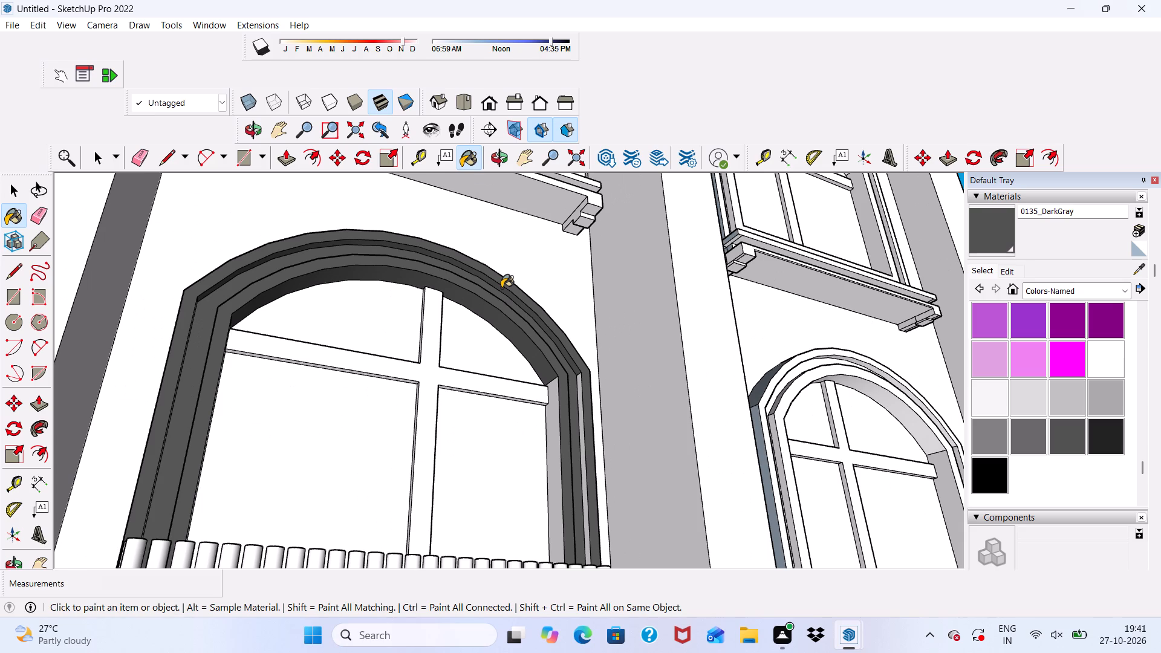
{"action": "left_click", "coordinate": [555, 386]}
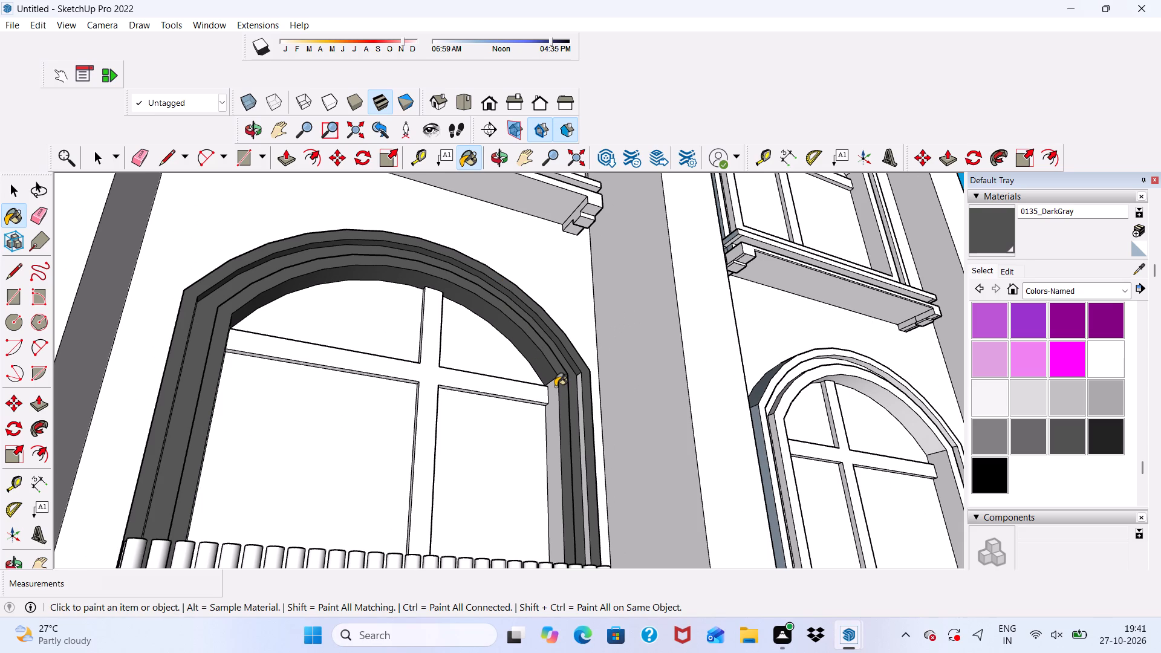
{"action": "left_click", "coordinate": [579, 384]}
{"action": "scroll", "coordinate": [579, 321], "scroll_direction": "down", "scroll_amount": 4}
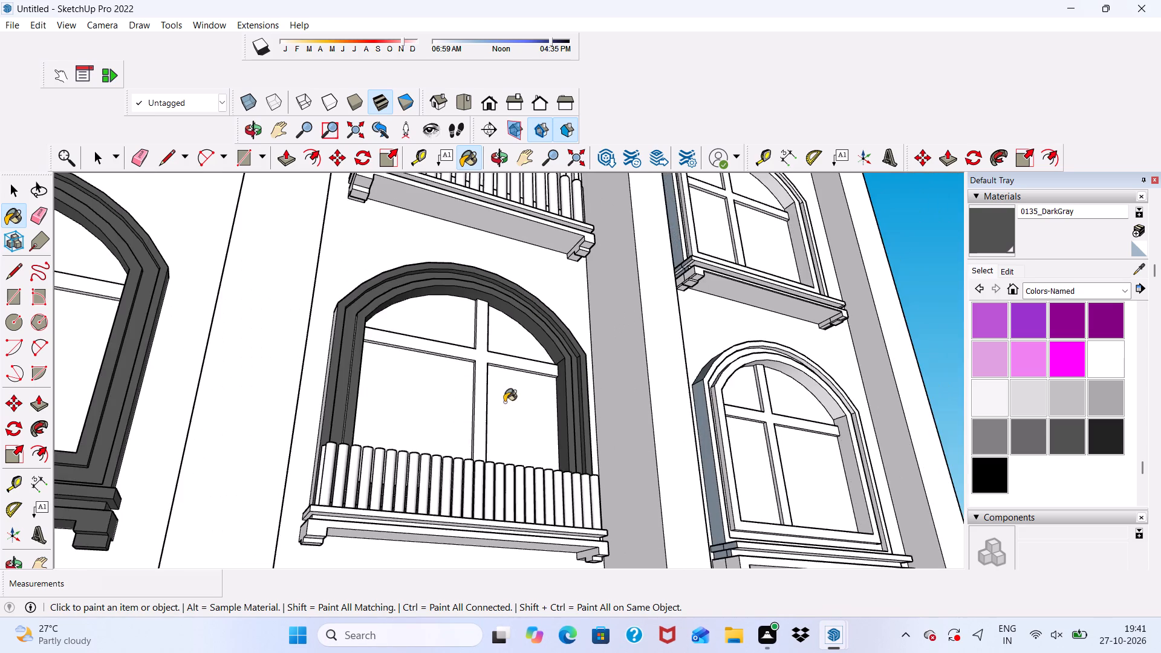
Paint the left jamb's inner reveal and its inward-facing groove face with 0135_DarkGray.
{"action": "middle_click_drag", "start_coordinate": [504, 402], "coordinate": [315, 515]}
{"action": "scroll", "coordinate": [394, 385], "scroll_direction": "up", "scroll_amount": 10}
{"action": "left_click", "coordinate": [374, 346]}
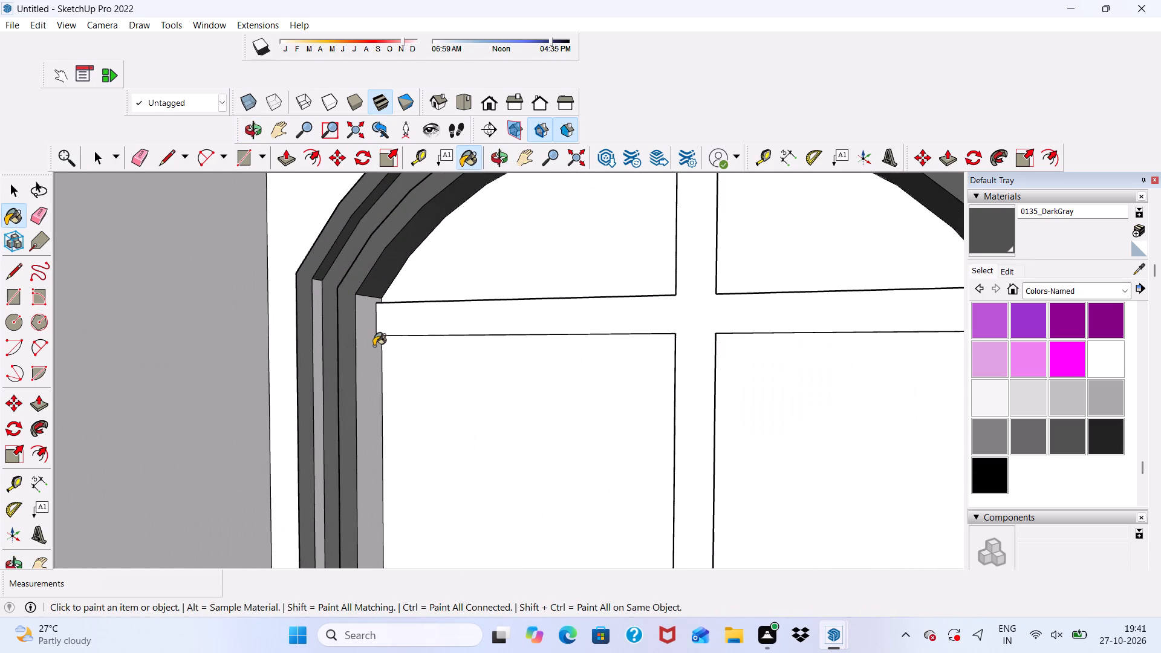
{"action": "scroll", "coordinate": [305, 344], "scroll_direction": "up", "scroll_amount": 3}
{"action": "left_click", "coordinate": [320, 309]}
{"action": "scroll", "coordinate": [320, 309], "scroll_direction": "down", "scroll_amount": 2}
Paint the outward-facing groove faces and outer side faces along this frame's arch and left jamb with 0135_DarkGray.
{"action": "middle_click_drag", "start_coordinate": [322, 309], "coordinate": [501, 401]}
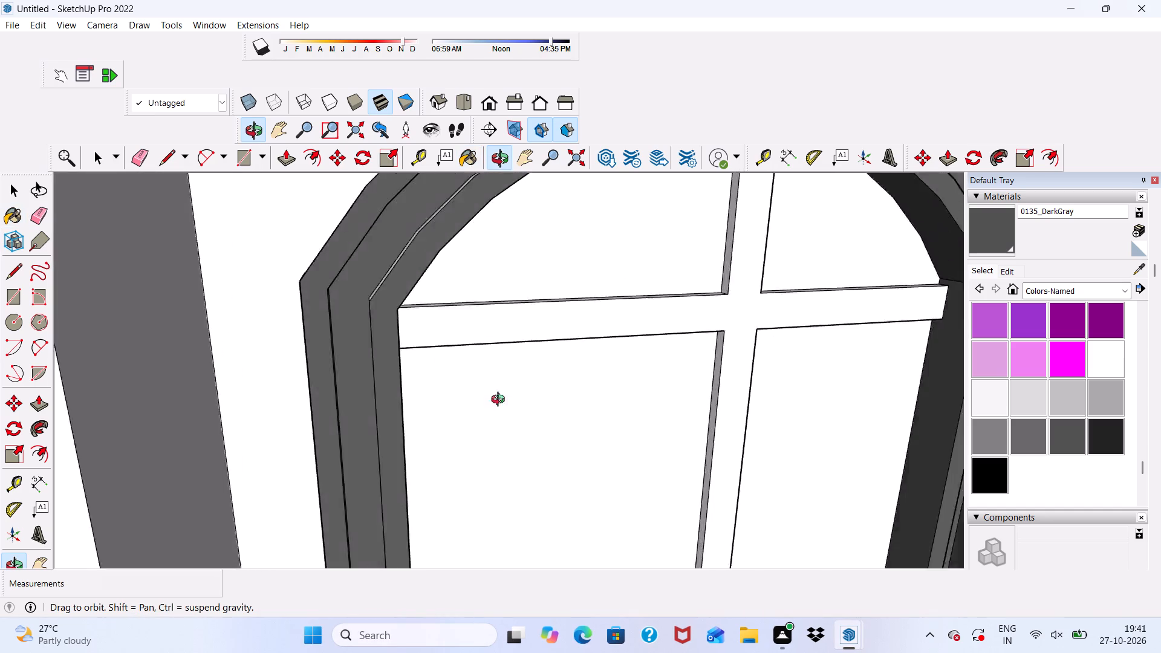
{"action": "middle_click_drag", "start_coordinate": [501, 401], "coordinate": [509, 460]}
{"action": "scroll", "coordinate": [400, 404], "scroll_direction": "up", "scroll_amount": 4}
{"action": "left_click", "coordinate": [408, 324]}
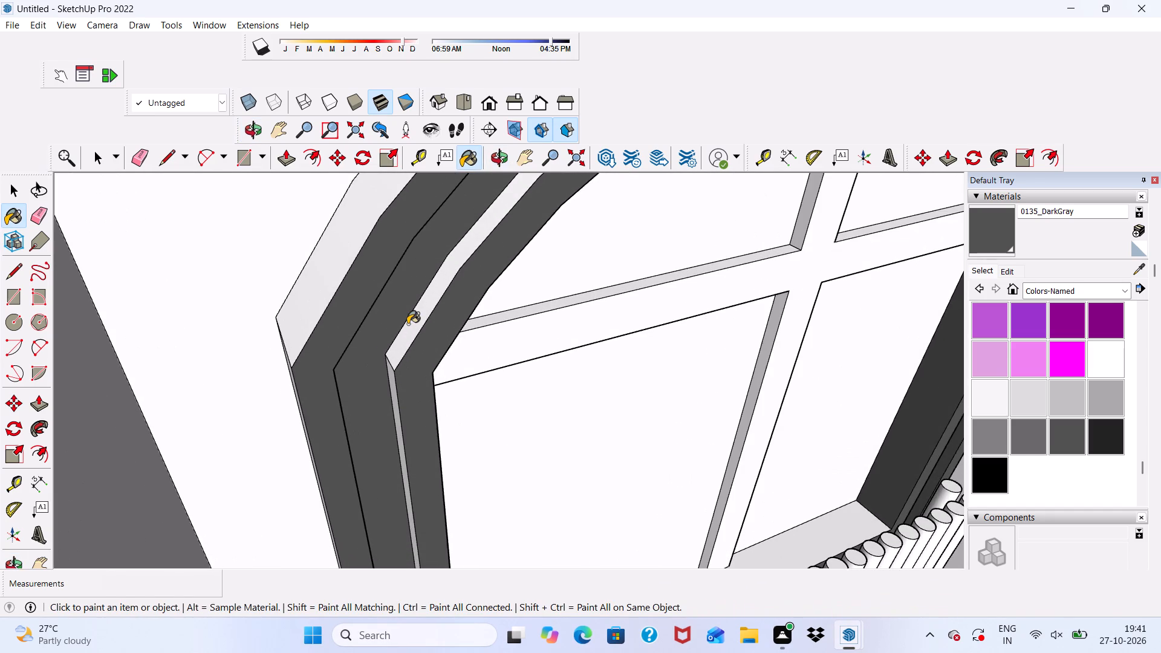
{"action": "scroll", "coordinate": [401, 365], "scroll_direction": "up", "scroll_amount": 2}
{"action": "left_click", "coordinate": [389, 388]}
{"action": "left_click", "coordinate": [288, 277]}
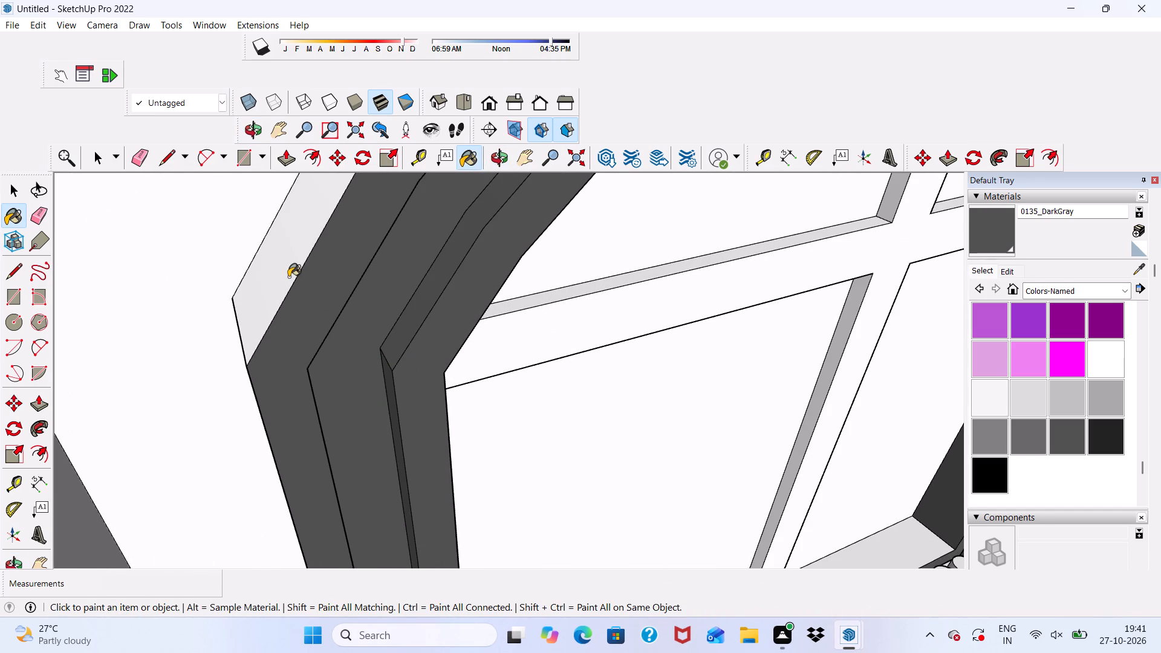
{"action": "middle_click_drag", "start_coordinate": [288, 282], "coordinate": [358, 249]}
{"action": "scroll", "coordinate": [309, 405], "scroll_direction": "up", "scroll_amount": 2}
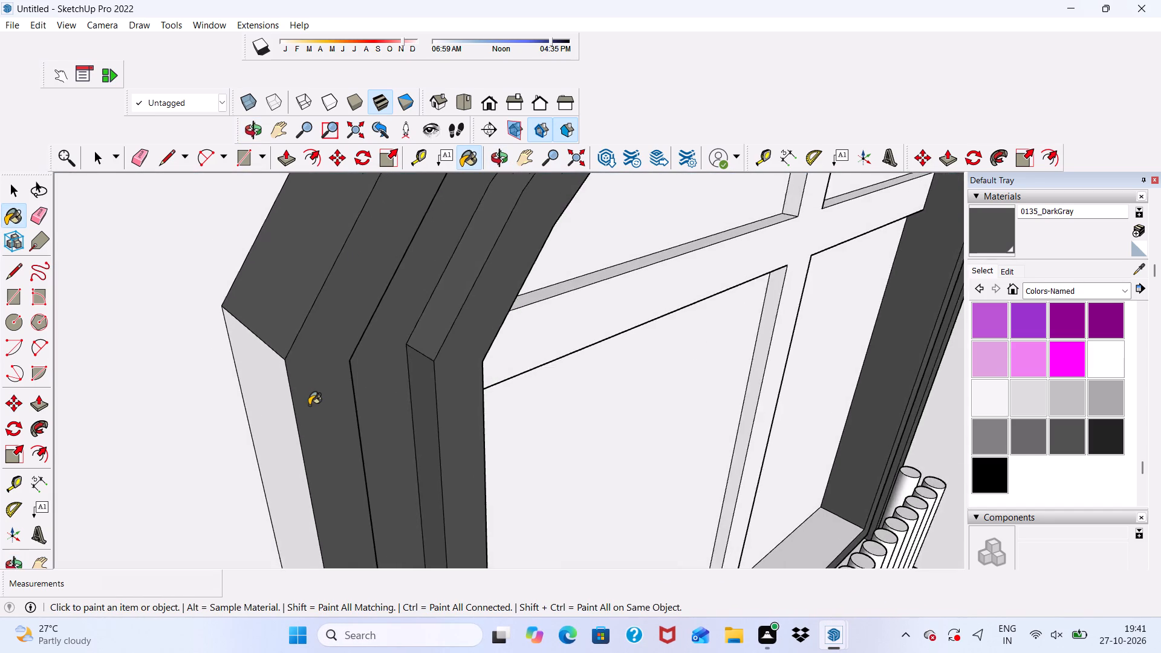
{"action": "scroll", "coordinate": [309, 405], "scroll_direction": "up", "scroll_amount": 2}
{"action": "left_click", "coordinate": [262, 405]}
Paint the right jamb's outer side face and its outward-facing groove face with 0135_DarkGray.
{"action": "scroll", "coordinate": [229, 366], "scroll_direction": "down", "scroll_amount": 17}
{"action": "scroll", "coordinate": [469, 262], "scroll_direction": "up", "scroll_amount": 2}
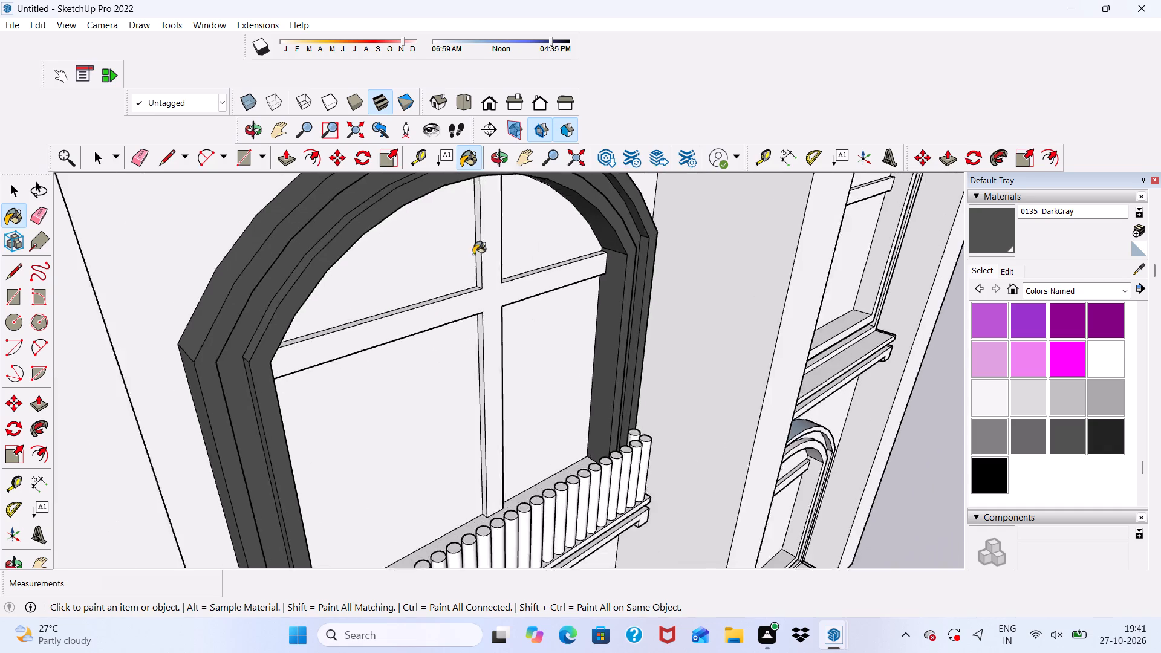
{"action": "scroll", "coordinate": [473, 255], "scroll_direction": "up", "scroll_amount": 2}
{"action": "scroll", "coordinate": [481, 236], "scroll_direction": "down", "scroll_amount": 11}
{"action": "middle_click_drag", "start_coordinate": [489, 311], "coordinate": [279, 313]}
{"action": "scroll", "coordinate": [611, 239], "scroll_direction": "up", "scroll_amount": 10}
{"action": "scroll", "coordinate": [568, 323], "scroll_direction": "up", "scroll_amount": 5}
{"action": "middle_click_drag", "start_coordinate": [568, 323], "coordinate": [545, 310]}
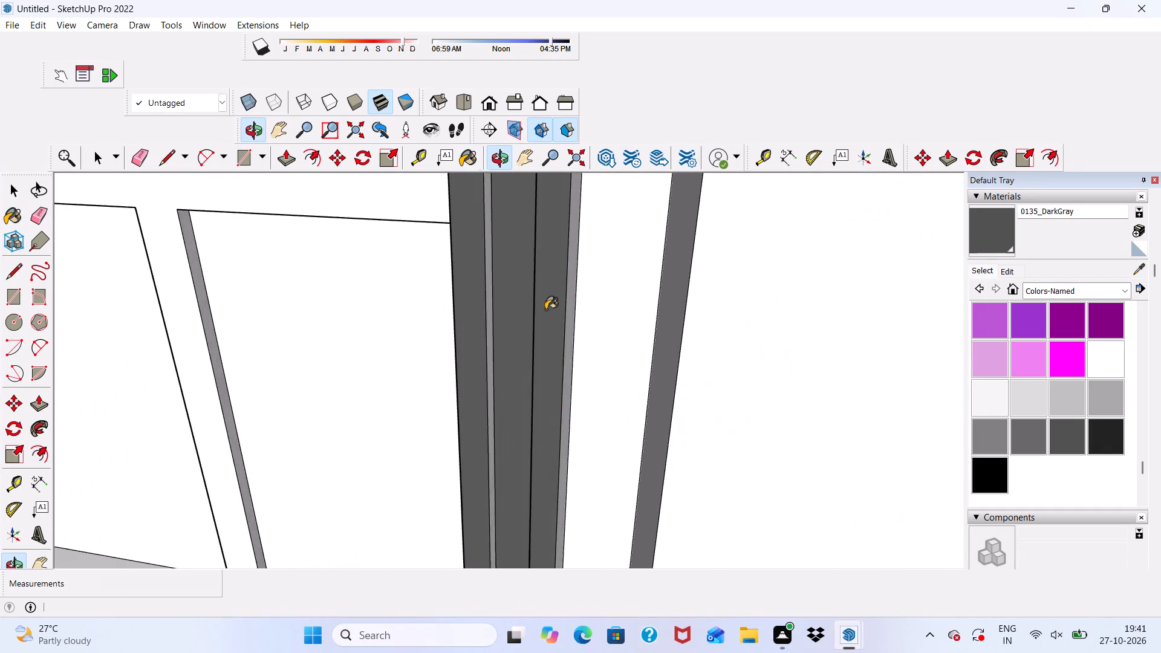
{"action": "middle_click_drag", "start_coordinate": [545, 310], "coordinate": [546, 311]}
{"action": "scroll", "coordinate": [581, 305], "scroll_direction": "up", "scroll_amount": 5}
{"action": "left_click", "coordinate": [568, 313]}
{"action": "scroll", "coordinate": [446, 330], "scroll_direction": "up", "scroll_amount": 2}
{"action": "left_click", "coordinate": [405, 322]}
Paint the front bands and undersides of the balcony ledge below this window with 0135_DarkGray.
{"action": "scroll", "coordinate": [405, 322], "scroll_direction": "down", "scroll_amount": 3}
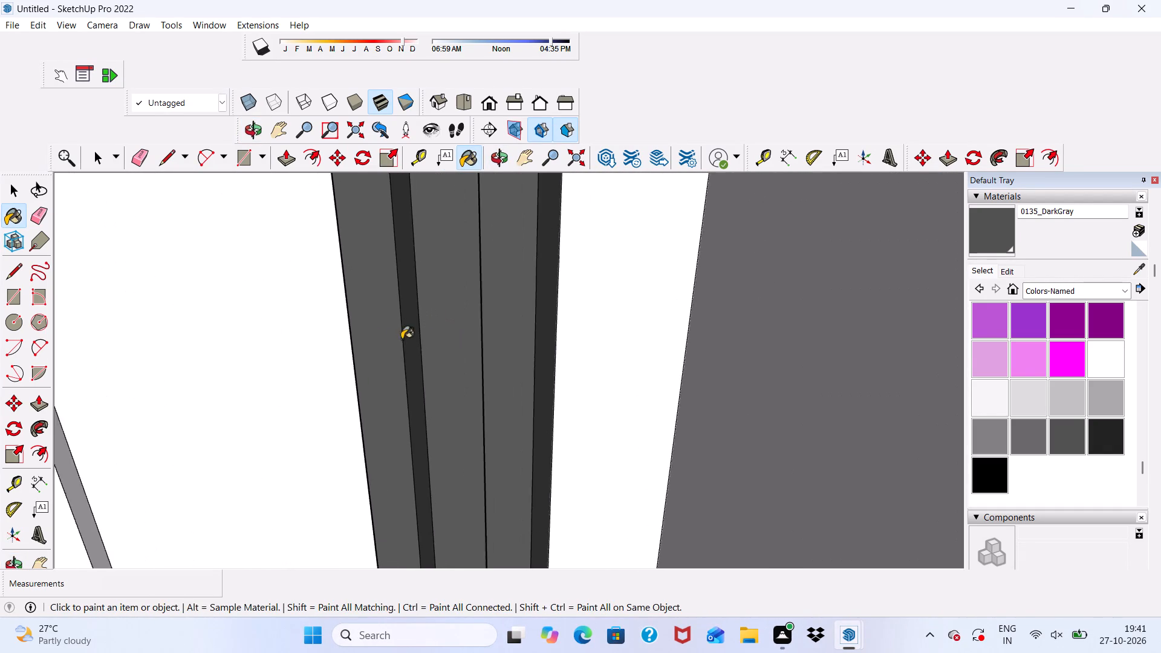
{"action": "middle_click_drag", "start_coordinate": [402, 339], "coordinate": [656, 296]}
{"action": "scroll", "coordinate": [536, 329], "scroll_direction": "up", "scroll_amount": 2}
{"action": "scroll", "coordinate": [524, 320], "scroll_direction": "down", "scroll_amount": 18}
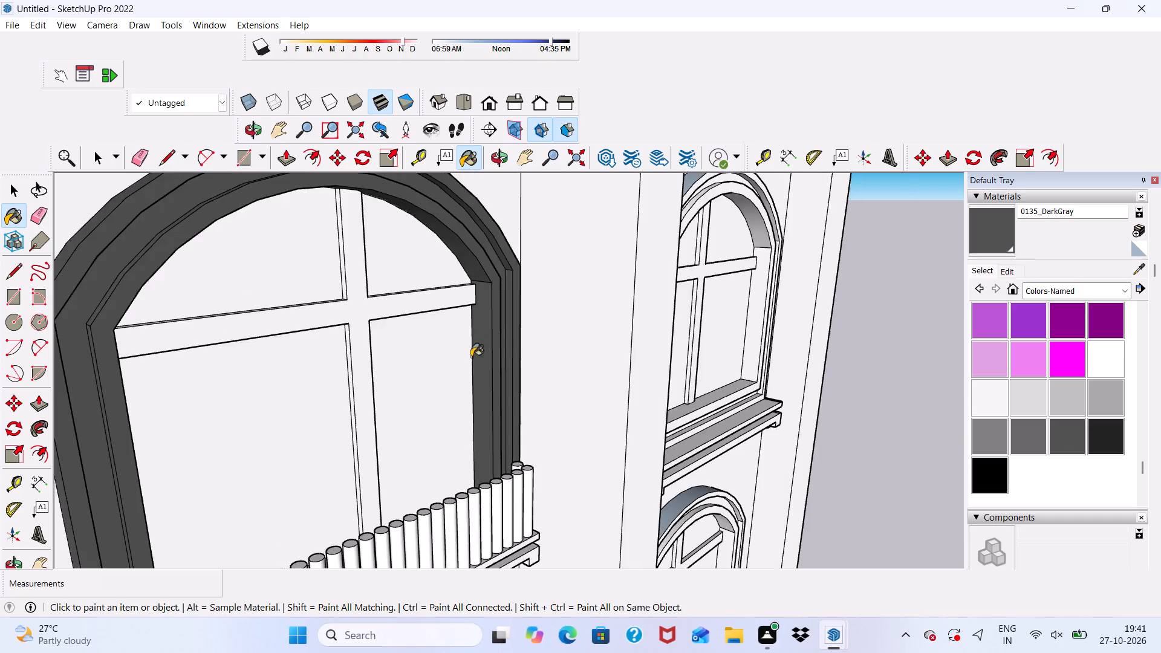
{"action": "scroll", "coordinate": [471, 357], "scroll_direction": "down", "scroll_amount": 4}
{"action": "middle_click_drag", "start_coordinate": [470, 365], "coordinate": [239, 217]}
{"action": "scroll", "coordinate": [351, 441], "scroll_direction": "up", "scroll_amount": 3}
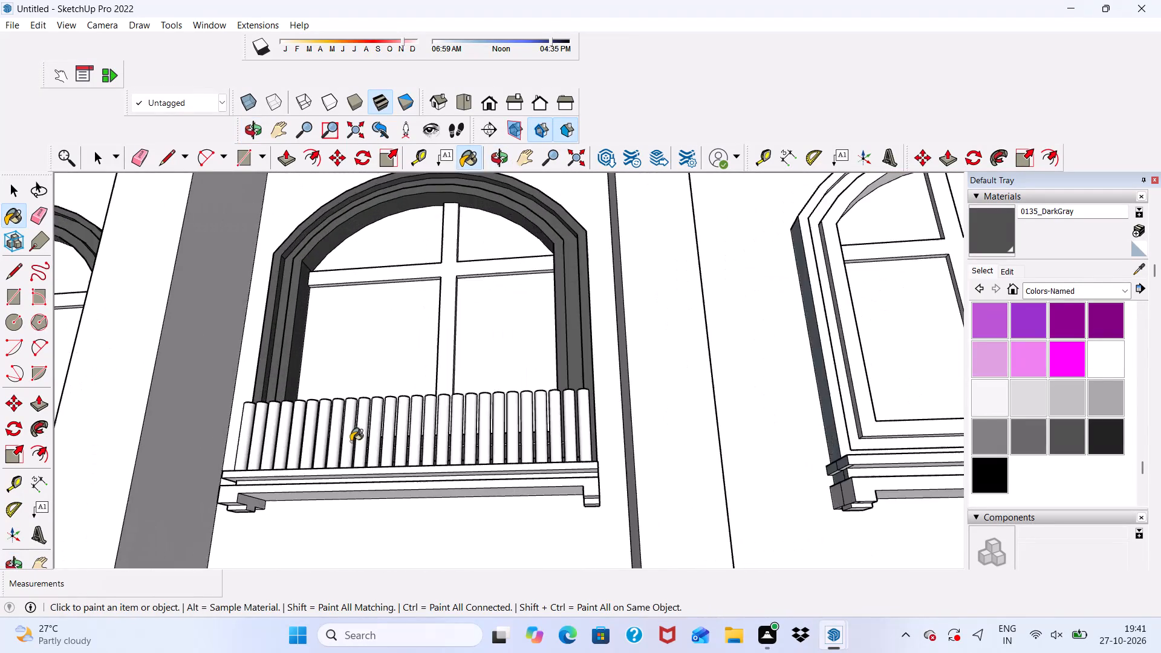
{"action": "scroll", "coordinate": [351, 441], "scroll_direction": "up", "scroll_amount": 12}
{"action": "left_click", "coordinate": [252, 448]}
{"action": "scroll", "coordinate": [247, 459], "scroll_direction": "up", "scroll_amount": 3}
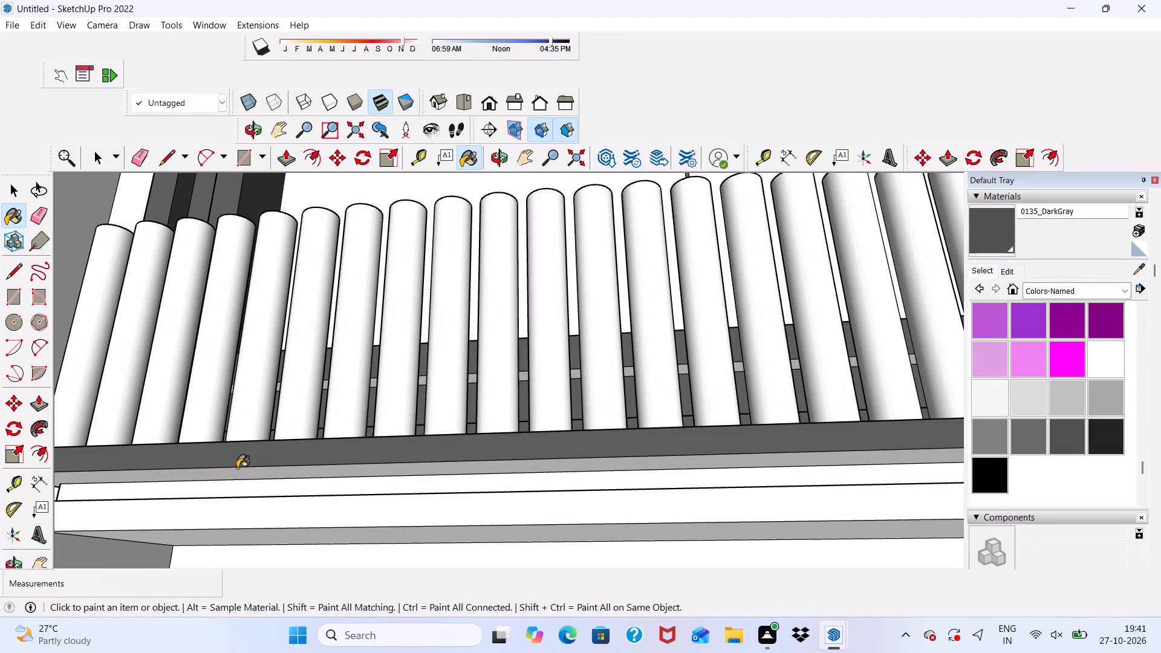
{"action": "left_click", "coordinate": [237, 468]}
{"action": "left_click", "coordinate": [234, 478]}
{"action": "left_click", "coordinate": [234, 473]}
{"action": "scroll", "coordinate": [230, 490], "scroll_direction": "up", "scroll_amount": 4}
{"action": "left_click", "coordinate": [230, 488]}
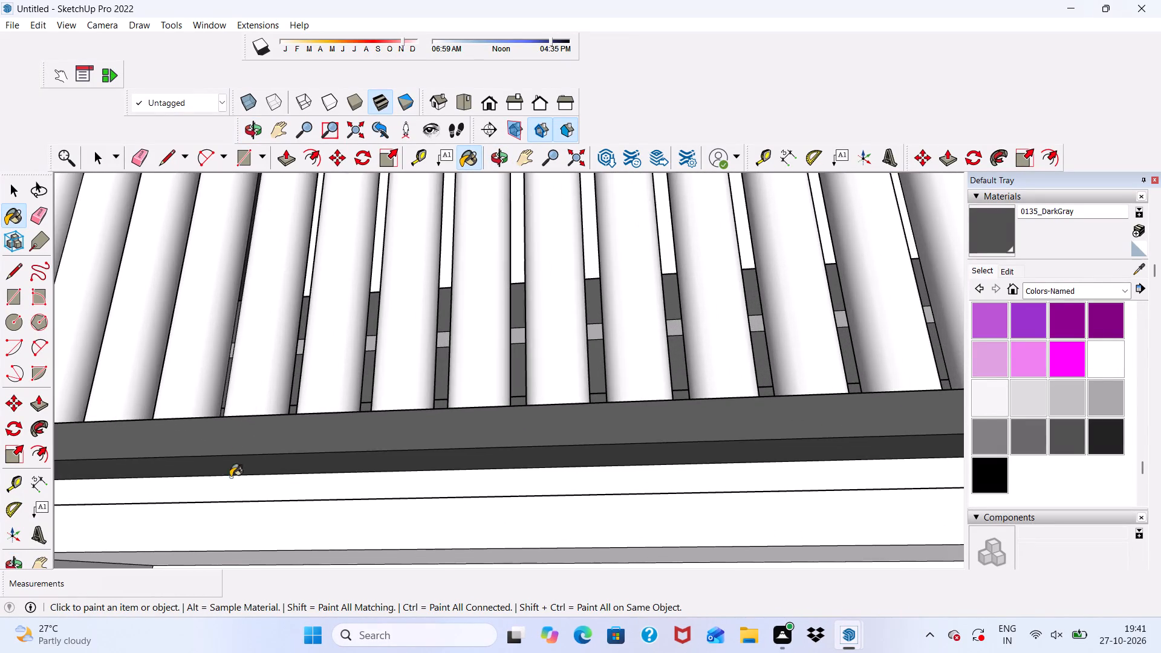
{"action": "scroll", "coordinate": [241, 436], "scroll_direction": "down", "scroll_amount": 12}
{"action": "scroll", "coordinate": [254, 470], "scroll_direction": "up", "scroll_amount": 1}
{"action": "left_click", "coordinate": [254, 470]}
{"action": "scroll", "coordinate": [247, 478], "scroll_direction": "up", "scroll_amount": 1}
{"action": "left_click", "coordinate": [233, 487]}
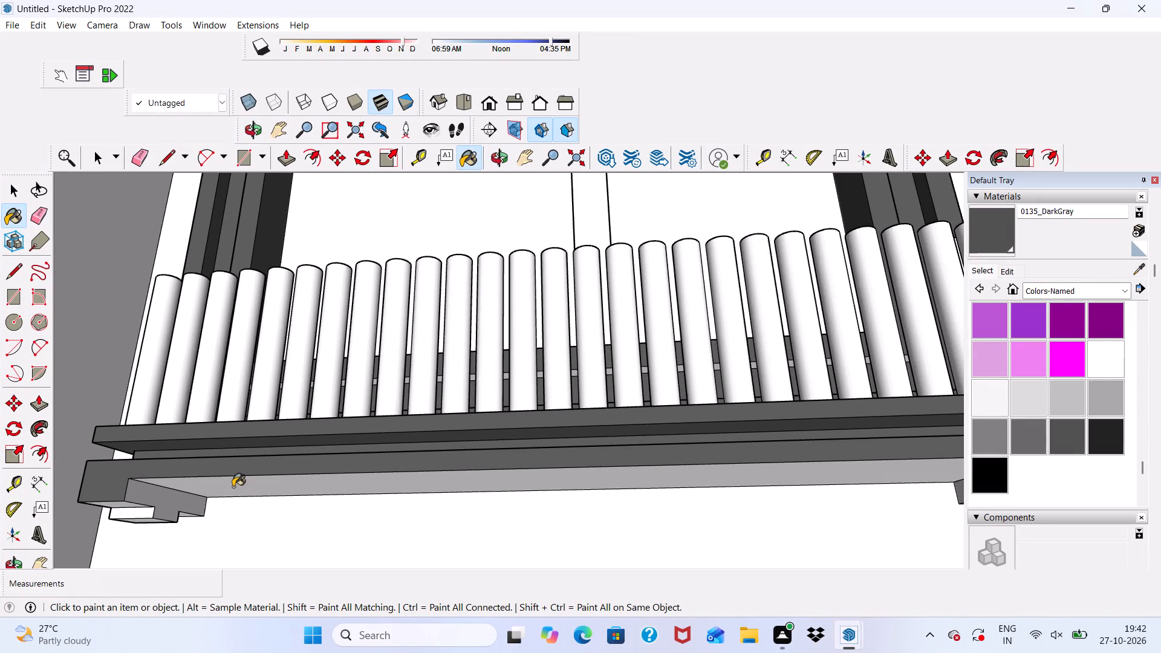
Paint the inner side and stepped bottom faces of this ledge's left bracket with 0135_DarkGray.
{"action": "scroll", "coordinate": [132, 513], "scroll_direction": "up", "scroll_amount": 4}
{"action": "left_click", "coordinate": [140, 486]}
{"action": "left_click", "coordinate": [125, 508]}
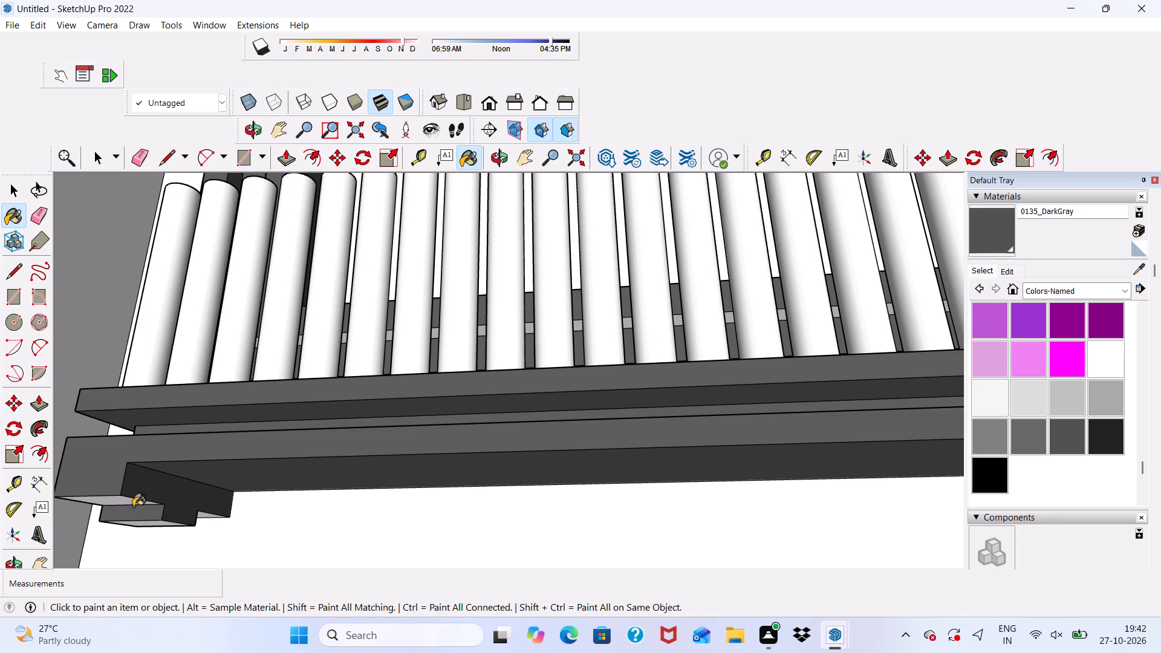
{"action": "left_click", "coordinate": [132, 499]}
{"action": "middle_click_drag", "start_coordinate": [138, 511], "coordinate": [180, 382]}
{"action": "left_click", "coordinate": [120, 525]}
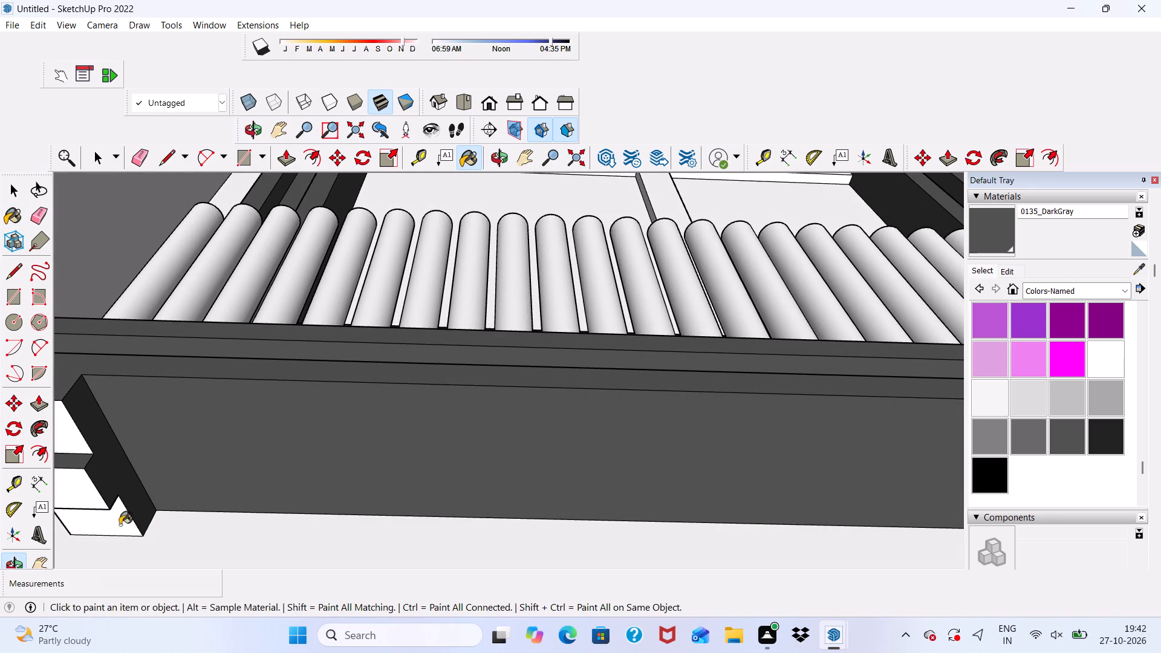
{"action": "left_click", "coordinate": [76, 501]}
{"action": "left_click", "coordinate": [76, 437]}
Paint the left end faces of the ledge's bracket, recessed band and top slab with 0135_DarkGray.
{"action": "scroll", "coordinate": [76, 437], "scroll_direction": "down", "scroll_amount": 11}
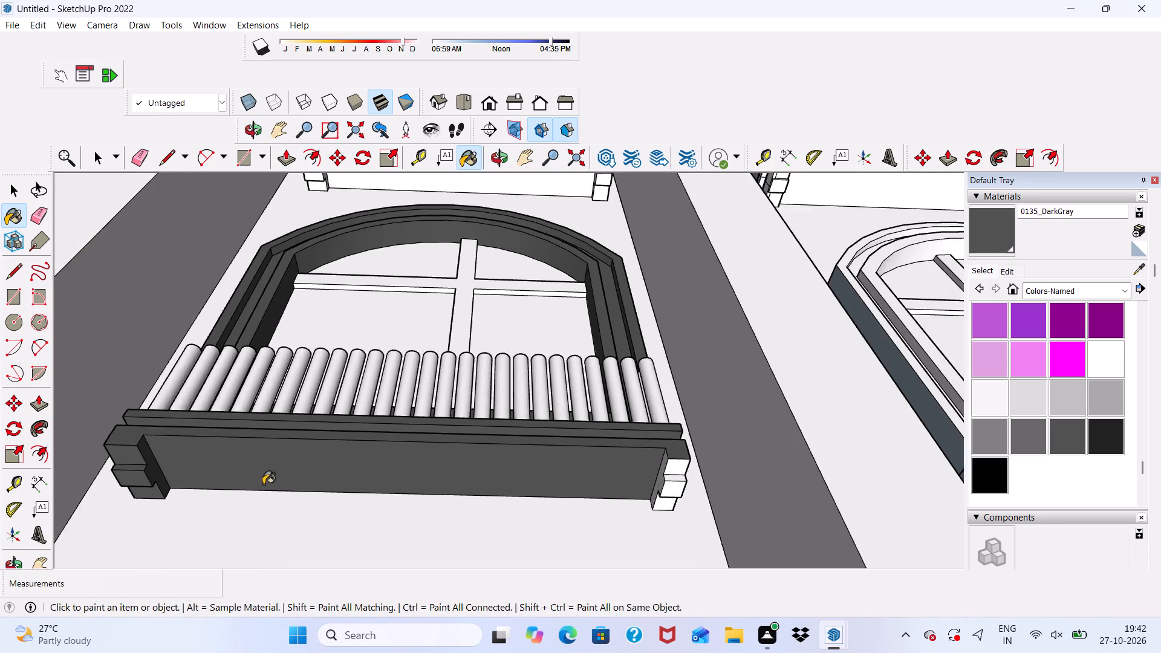
{"action": "middle_click_drag", "start_coordinate": [263, 484], "coordinate": [398, 652]}
{"action": "scroll", "coordinate": [171, 557], "scroll_direction": "up", "scroll_amount": 6}
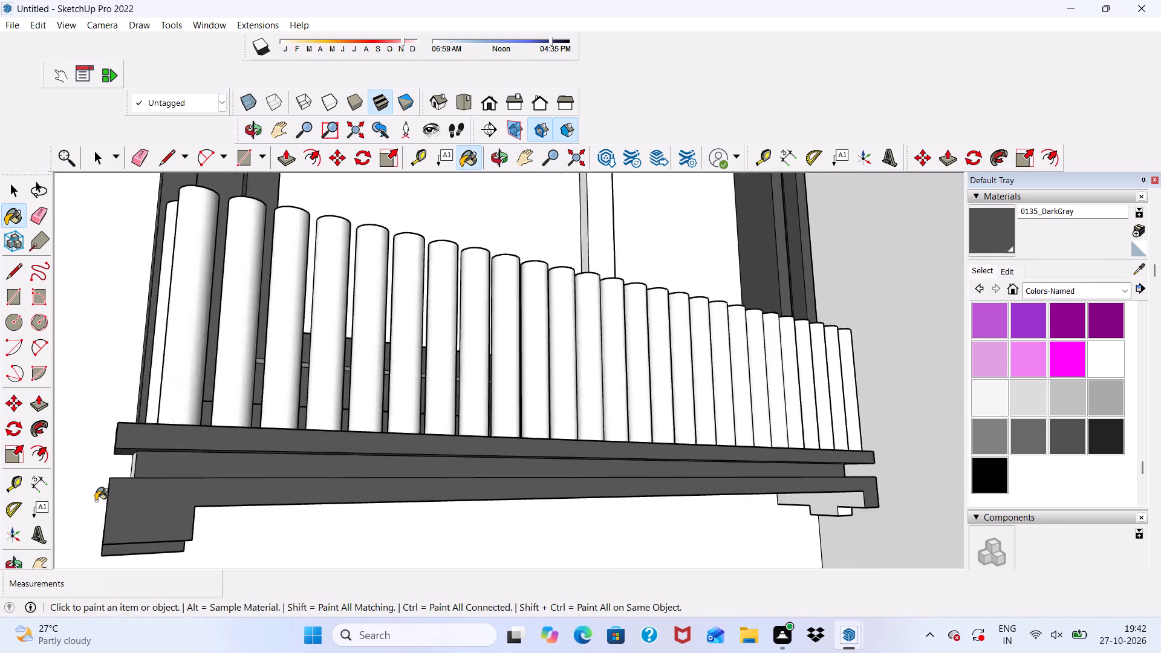
{"action": "scroll", "coordinate": [96, 501], "scroll_direction": "up", "scroll_amount": 5}
{"action": "middle_click_drag", "start_coordinate": [93, 496], "coordinate": [105, 489]}
{"action": "scroll", "coordinate": [93, 496], "scroll_direction": "down", "scroll_amount": 1}
{"action": "scroll", "coordinate": [117, 490], "scroll_direction": "up", "scroll_amount": 4}
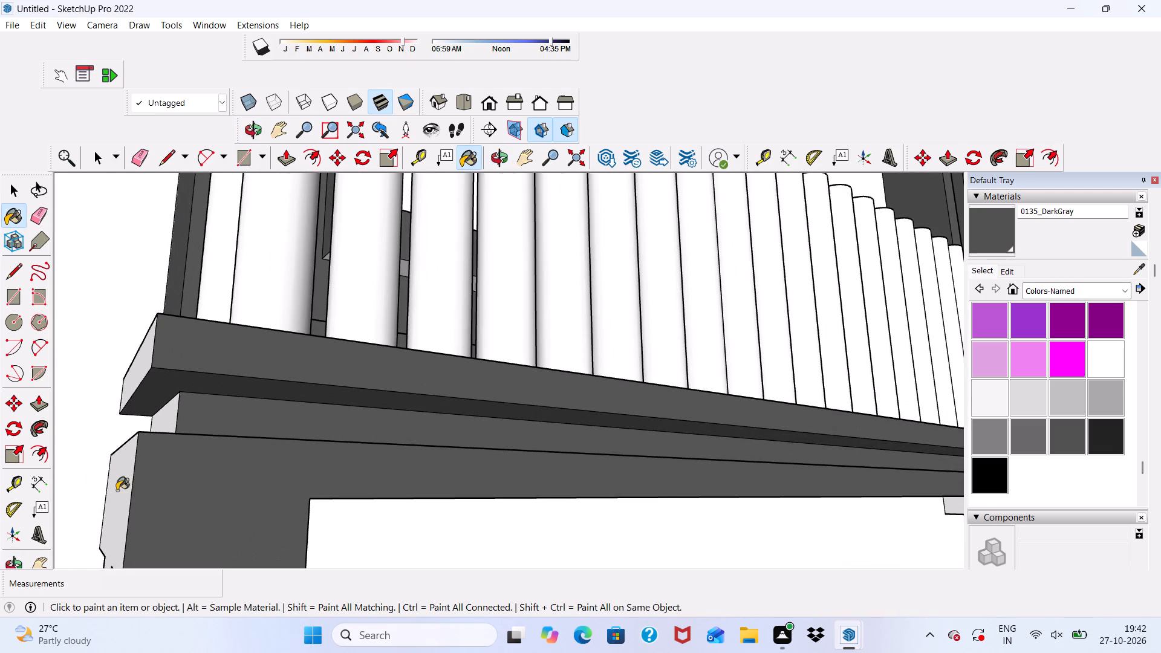
{"action": "left_click", "coordinate": [117, 490]}
{"action": "left_click", "coordinate": [163, 416]}
{"action": "left_click", "coordinate": [135, 360]}
Paint the inner side and stepped bottom faces of the ledge's right bracket with 0135_DarkGray.
{"action": "scroll", "coordinate": [125, 365], "scroll_direction": "down", "scroll_amount": 2}
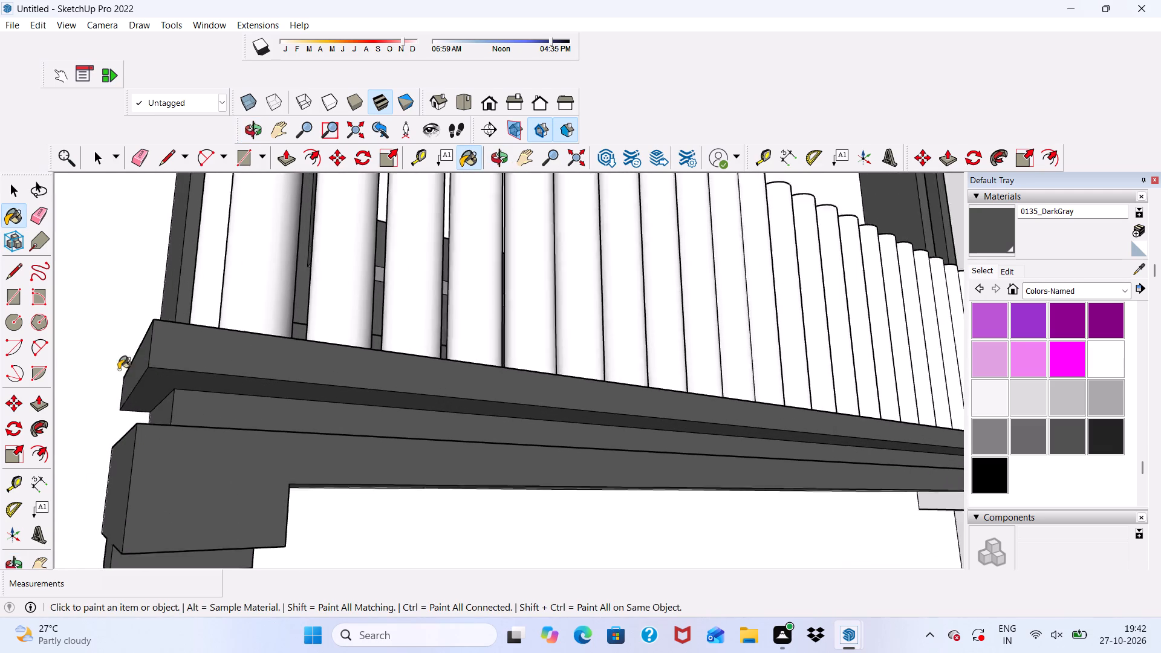
{"action": "scroll", "coordinate": [119, 369], "scroll_direction": "down", "scroll_amount": 11}
{"action": "scroll", "coordinate": [268, 363], "scroll_direction": "down", "scroll_amount": 4}
{"action": "scroll", "coordinate": [509, 369], "scroll_direction": "up", "scroll_amount": 10}
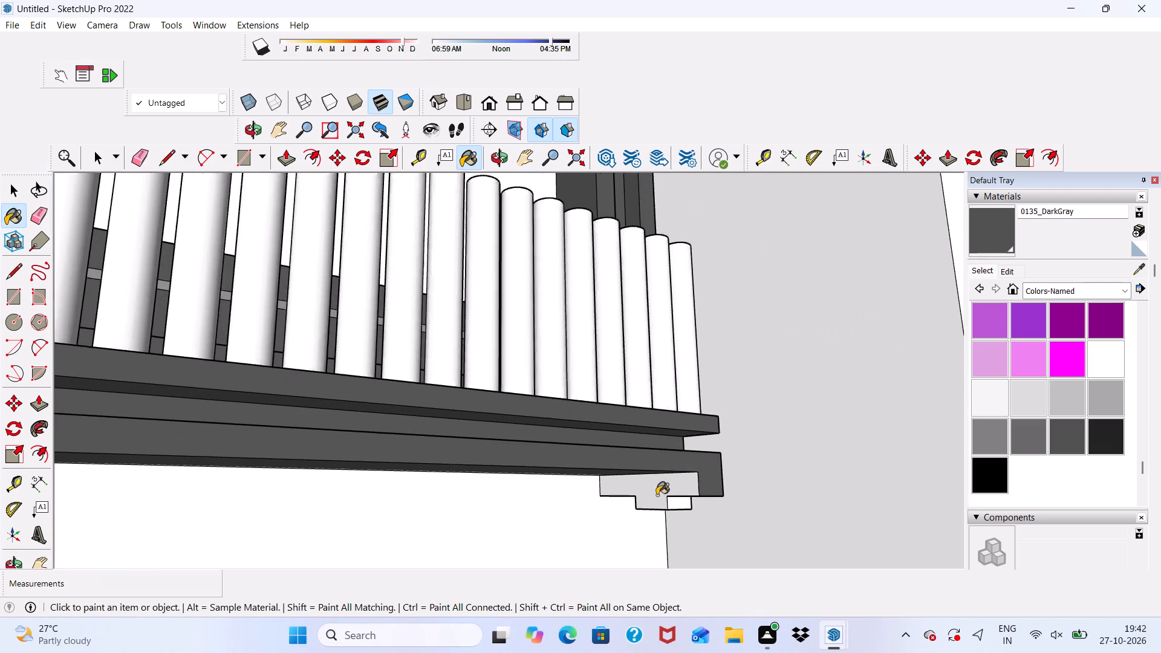
{"action": "scroll", "coordinate": [657, 495], "scroll_direction": "up", "scroll_amount": 3}
{"action": "left_click", "coordinate": [657, 495]}
{"action": "scroll", "coordinate": [667, 505], "scroll_direction": "down", "scroll_amount": 1}
{"action": "scroll", "coordinate": [679, 518], "scroll_direction": "up", "scroll_amount": 3}
{"action": "left_click", "coordinate": [684, 512]}
{"action": "middle_click_drag", "start_coordinate": [684, 512], "coordinate": [541, 407]}
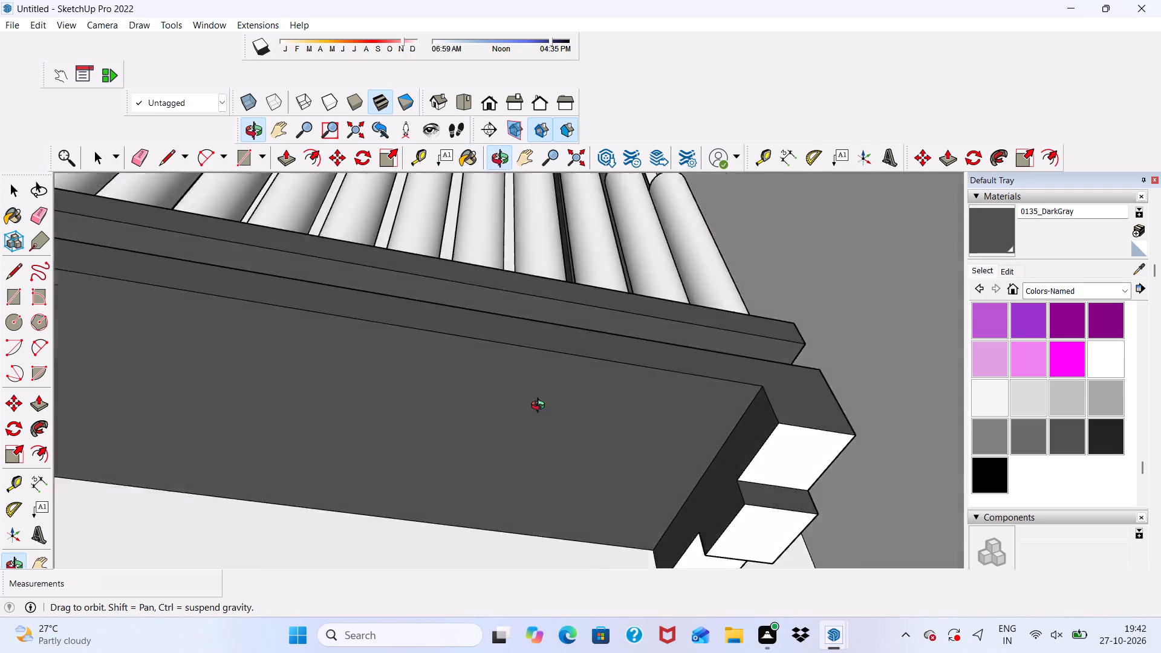
{"action": "middle_click_drag", "start_coordinate": [541, 407], "coordinate": [509, 489]}
{"action": "scroll", "coordinate": [737, 493], "scroll_direction": "up", "scroll_amount": 4}
{"action": "left_click", "coordinate": [786, 476]}
{"action": "middle_click_drag", "start_coordinate": [785, 464], "coordinate": [839, 311]}
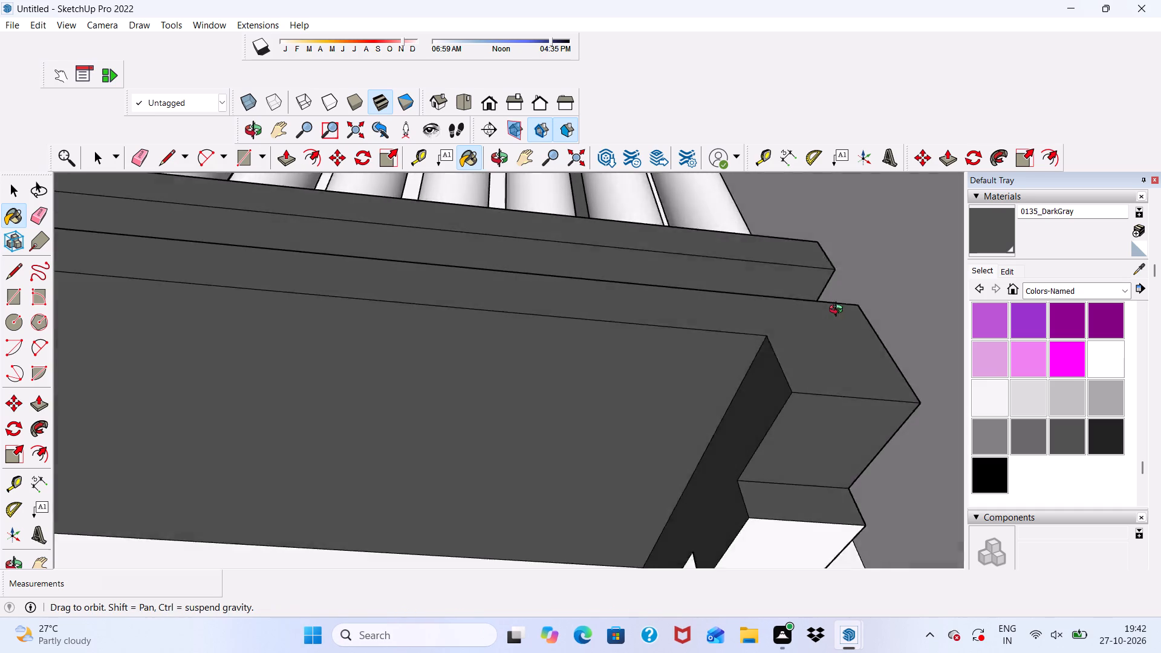
{"action": "middle_click_drag", "start_coordinate": [839, 311], "coordinate": [841, 310]}
{"action": "left_click", "coordinate": [792, 525]}
{"action": "scroll", "coordinate": [758, 430], "scroll_direction": "down", "scroll_amount": 6}
{"action": "scroll", "coordinate": [726, 585], "scroll_direction": "up", "scroll_amount": 6}
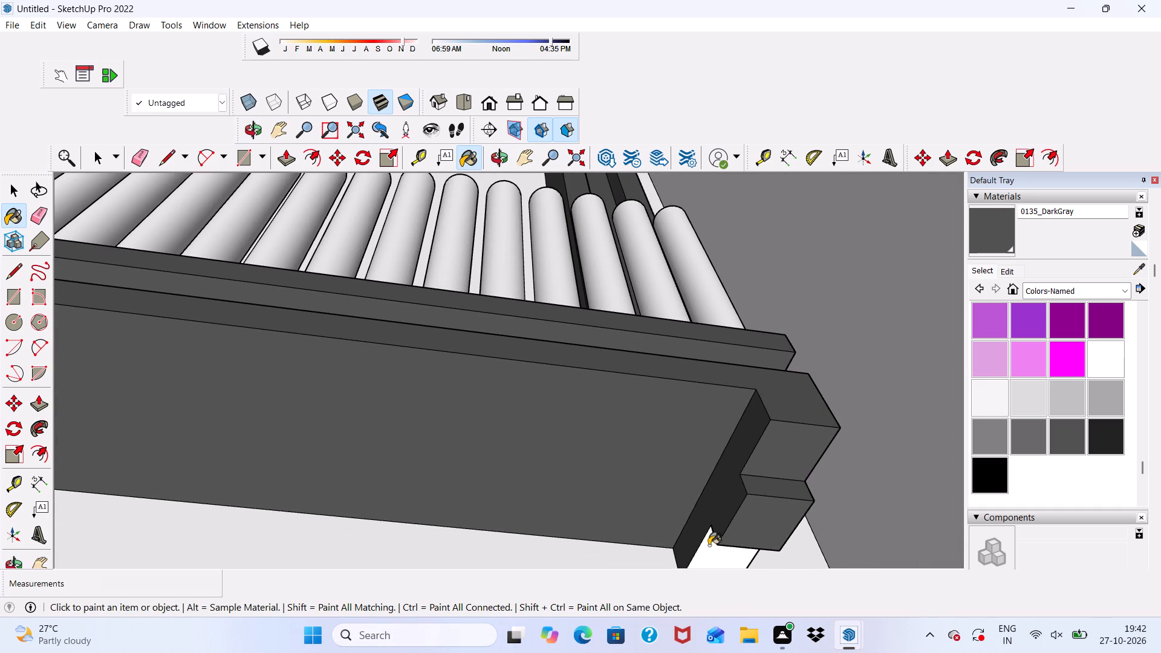
{"action": "left_click", "coordinate": [707, 550]}
Paint the right end of this balcony ledge with 0135_DarkGray.
{"action": "scroll", "coordinate": [785, 471], "scroll_direction": "down", "scroll_amount": 4}
{"action": "scroll", "coordinate": [814, 415], "scroll_direction": "up", "scroll_amount": 1}
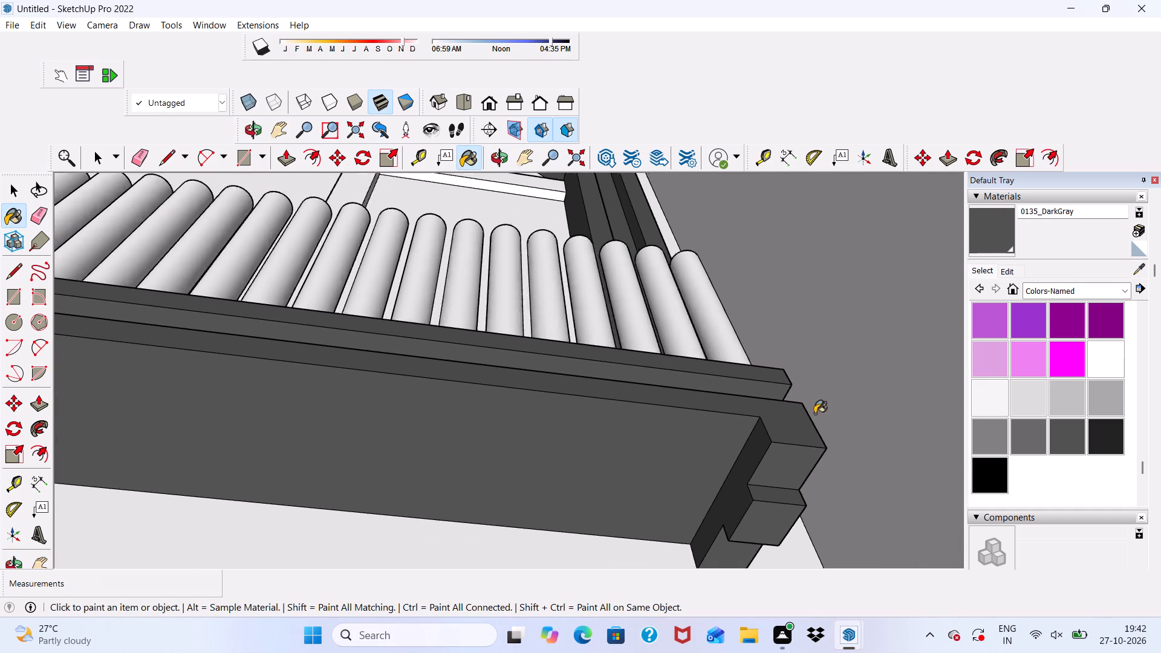
{"action": "scroll", "coordinate": [815, 414], "scroll_direction": "up", "scroll_amount": 1}
{"action": "scroll", "coordinate": [815, 421], "scroll_direction": "down", "scroll_amount": 4}
{"action": "scroll", "coordinate": [816, 468], "scroll_direction": "up", "scroll_amount": 1}
{"action": "middle_click_drag", "start_coordinate": [816, 468], "coordinate": [648, 652]}
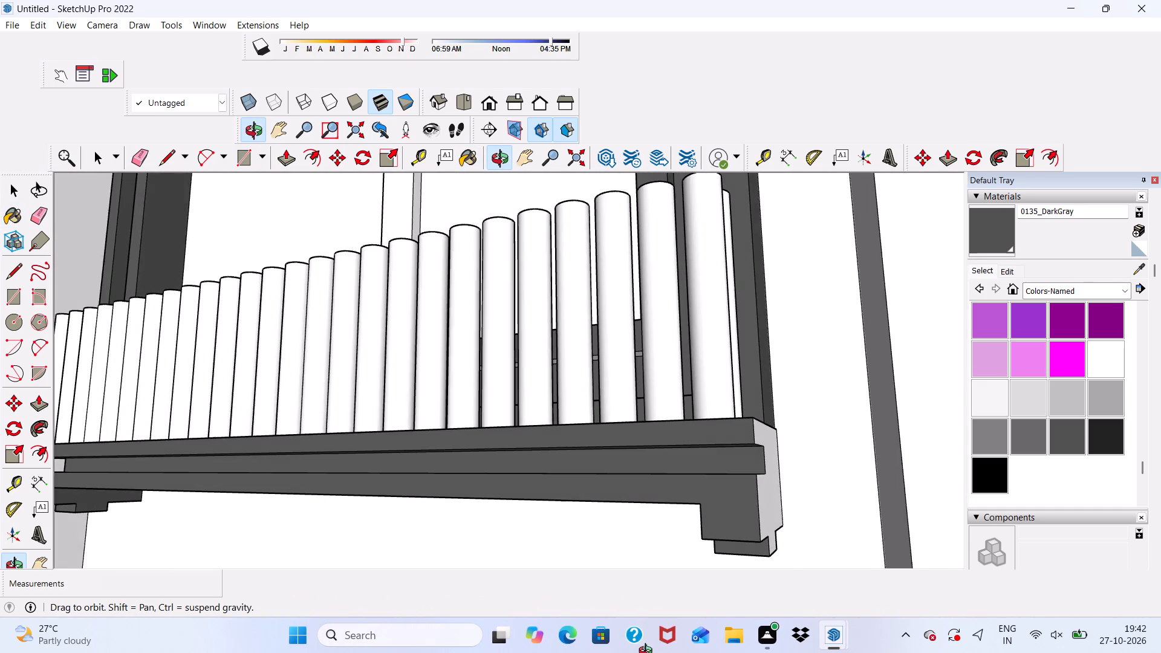
{"action": "middle_click_drag", "start_coordinate": [648, 652], "coordinate": [648, 652]}
{"action": "scroll", "coordinate": [743, 510], "scroll_direction": "up", "scroll_amount": 5}
{"action": "left_click", "coordinate": [781, 484]}
{"action": "scroll", "coordinate": [778, 481], "scroll_direction": "down", "scroll_amount": 9}
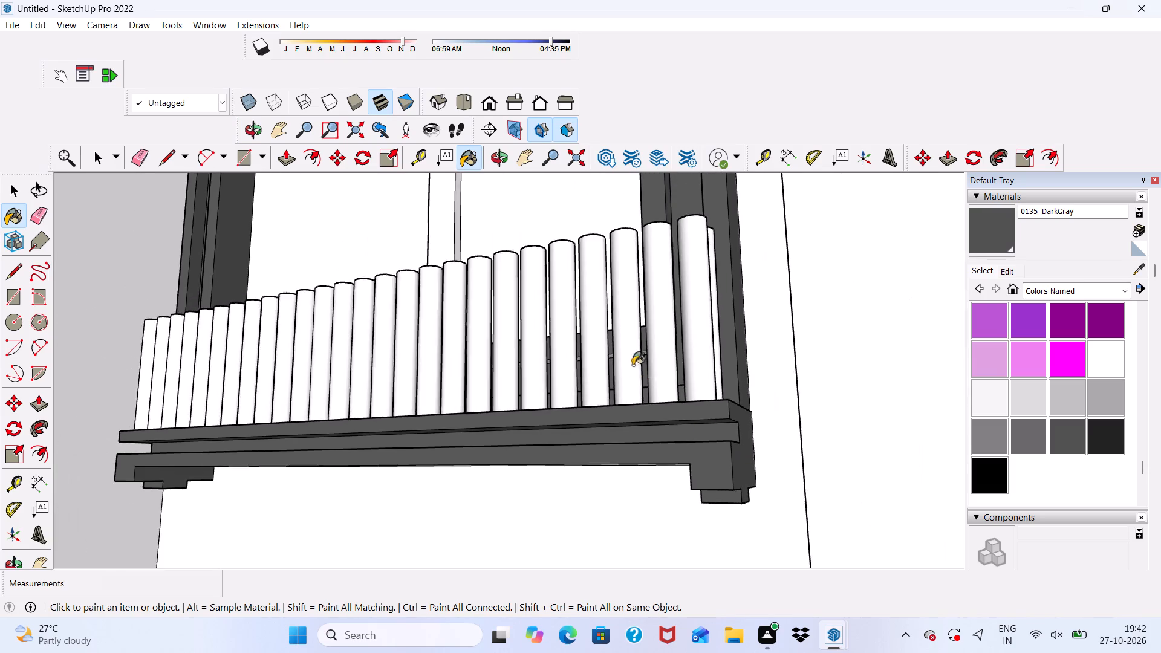
Paint the front bands and the arch's groove face of the next middle-column window frame up with 0135_DarkGray.
{"action": "scroll", "coordinate": [593, 360], "scroll_direction": "down", "scroll_amount": 17}
{"action": "scroll", "coordinate": [533, 370], "scroll_direction": "up", "scroll_amount": 5}
{"action": "scroll", "coordinate": [520, 334], "scroll_direction": "down", "scroll_amount": 7}
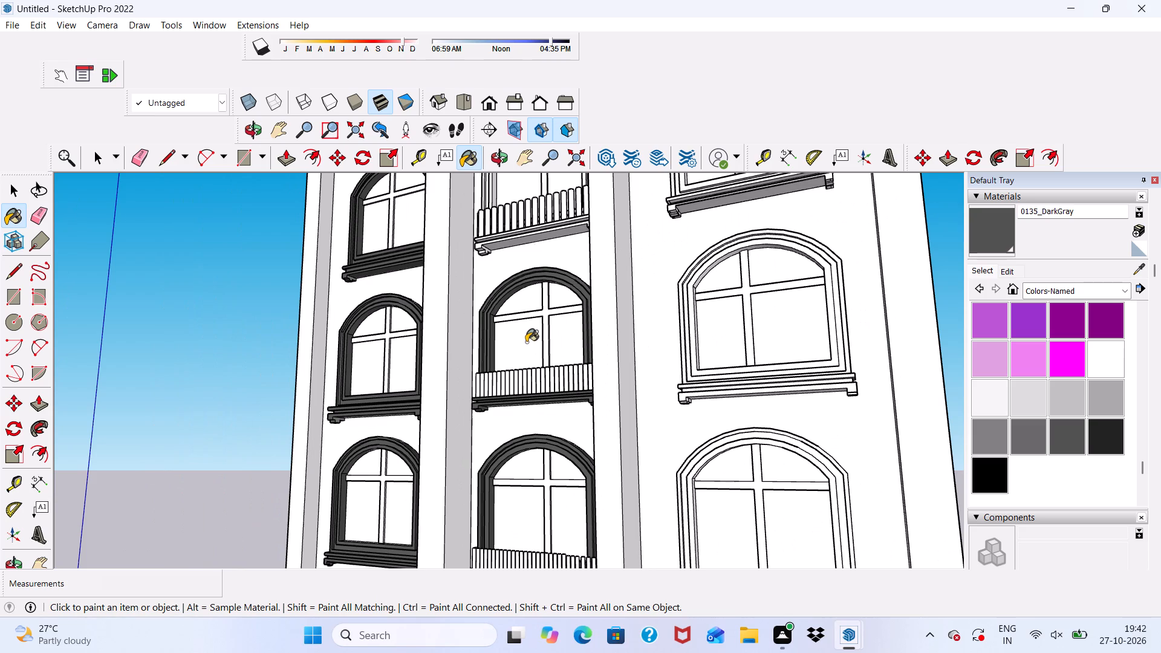
{"action": "scroll", "coordinate": [521, 343], "scroll_direction": "down", "scroll_amount": 5}
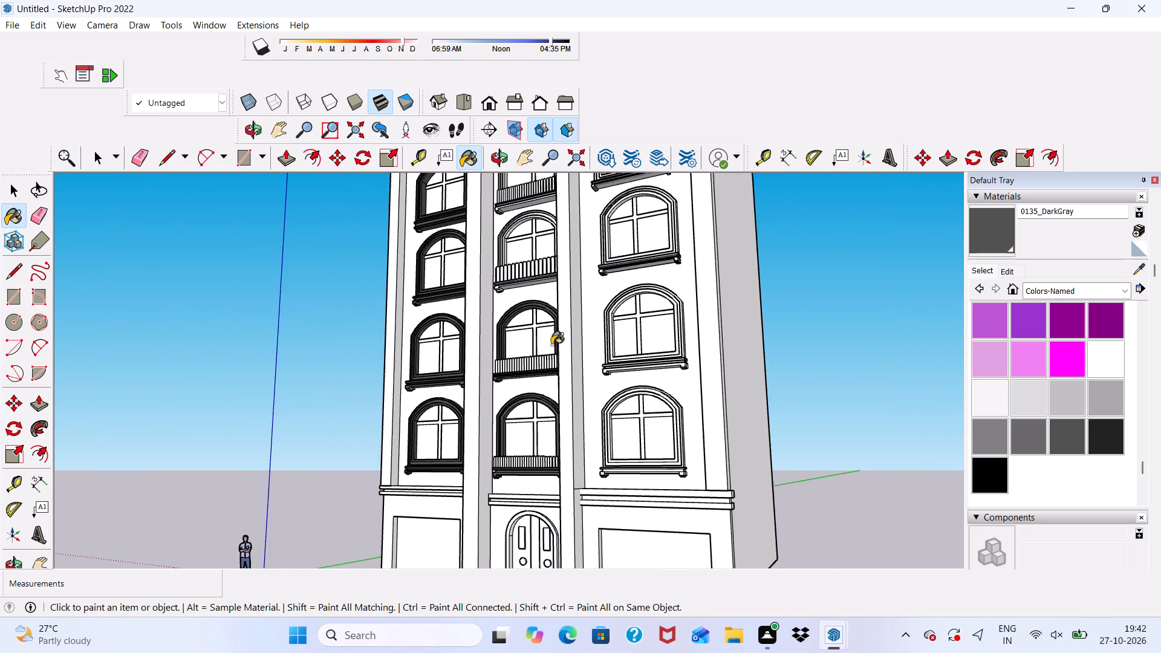
{"action": "scroll", "coordinate": [551, 345], "scroll_direction": "down", "scroll_amount": 6}
{"action": "scroll", "coordinate": [532, 166], "scroll_direction": "up", "scroll_amount": 6}
{"action": "scroll", "coordinate": [528, 148], "scroll_direction": "down", "scroll_amount": 1}
{"action": "scroll", "coordinate": [544, 252], "scroll_direction": "up", "scroll_amount": 16}
{"action": "scroll", "coordinate": [535, 281], "scroll_direction": "down", "scroll_amount": 3}
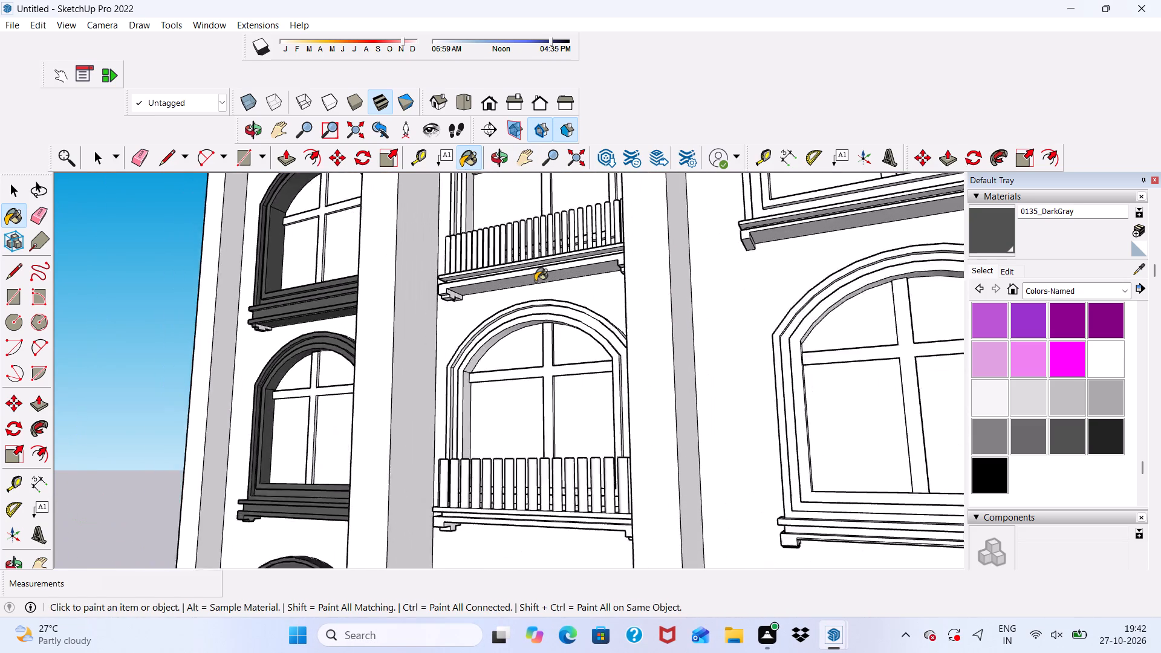
{"action": "scroll", "coordinate": [540, 323], "scroll_direction": "up", "scroll_amount": 13}
{"action": "left_click", "coordinate": [532, 296]}
{"action": "scroll", "coordinate": [535, 283], "scroll_direction": "up", "scroll_amount": 4}
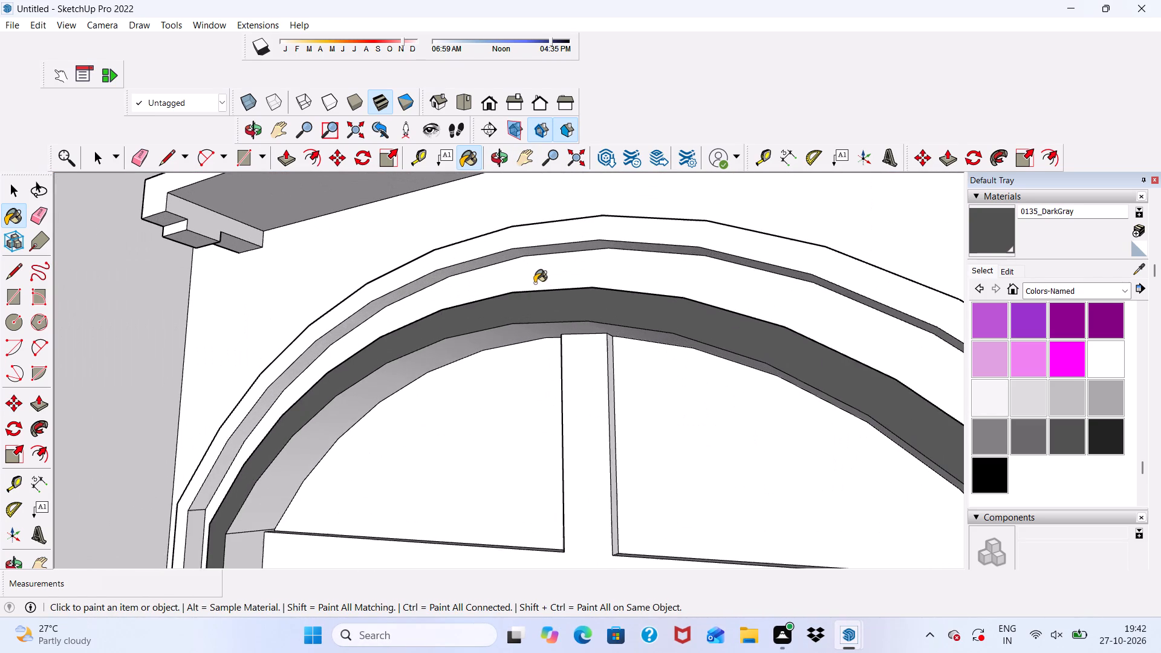
{"action": "left_click", "coordinate": [535, 280]}
{"action": "left_click", "coordinate": [510, 239]}
{"action": "scroll", "coordinate": [497, 255], "scroll_direction": "up", "scroll_amount": 3}
{"action": "left_click", "coordinate": [497, 255]}
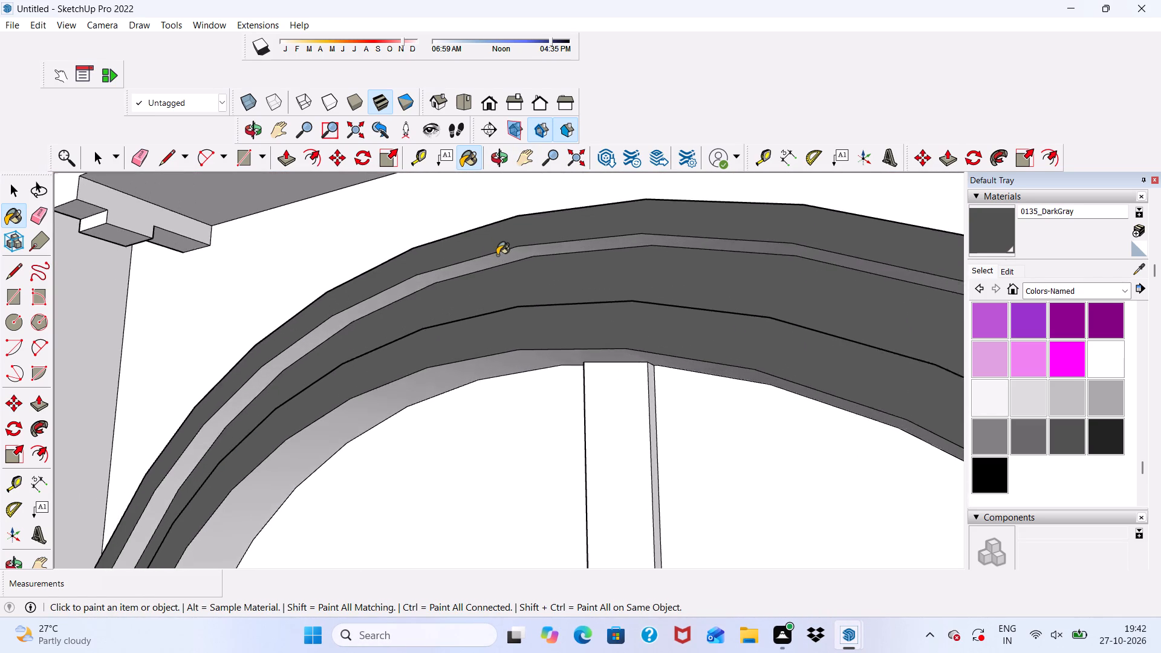
Paint the window frame's arch soffit, both inner jamb faces and the right jamb's groove face with 0135_DarkGray.
{"action": "scroll", "coordinate": [497, 267], "scroll_direction": "down", "scroll_amount": 4}
{"action": "scroll", "coordinate": [490, 366], "scroll_direction": "up", "scroll_amount": 3}
{"action": "left_click", "coordinate": [484, 344]}
{"action": "scroll", "coordinate": [499, 250], "scroll_direction": "down", "scroll_amount": 13}
{"action": "scroll", "coordinate": [445, 431], "scroll_direction": "up", "scroll_amount": 3}
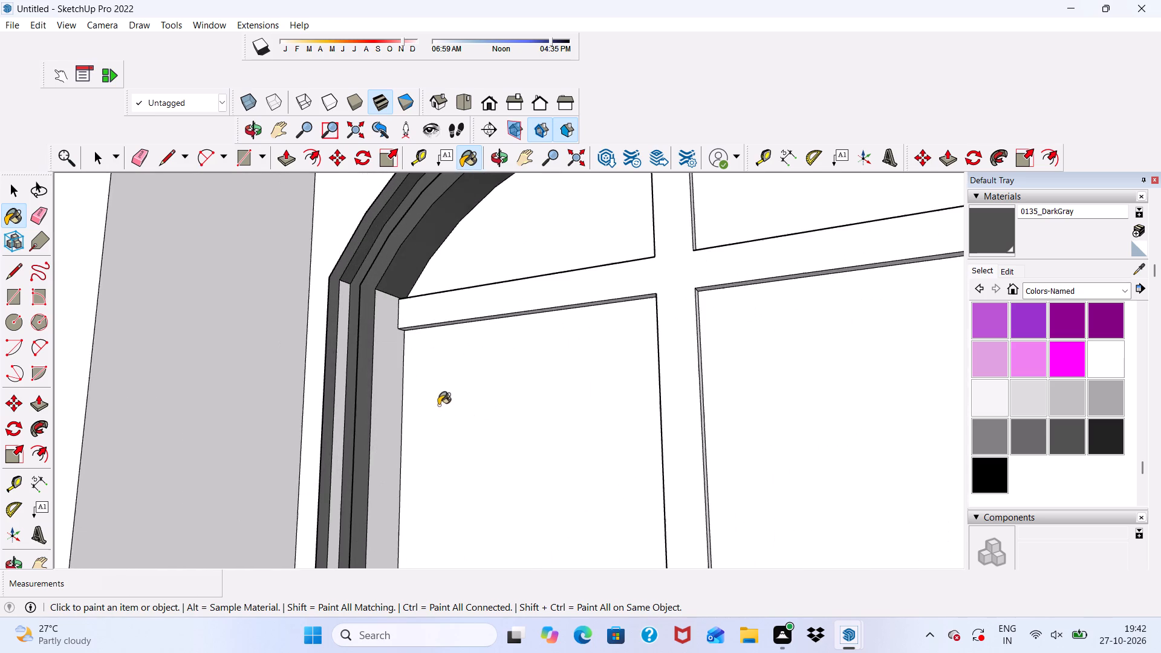
{"action": "scroll", "coordinate": [438, 405], "scroll_direction": "up", "scroll_amount": 6}
{"action": "left_click", "coordinate": [388, 378]}
{"action": "scroll", "coordinate": [388, 378], "scroll_direction": "down", "scroll_amount": 8}
{"action": "middle_click_drag", "start_coordinate": [429, 368], "coordinate": [571, 411]}
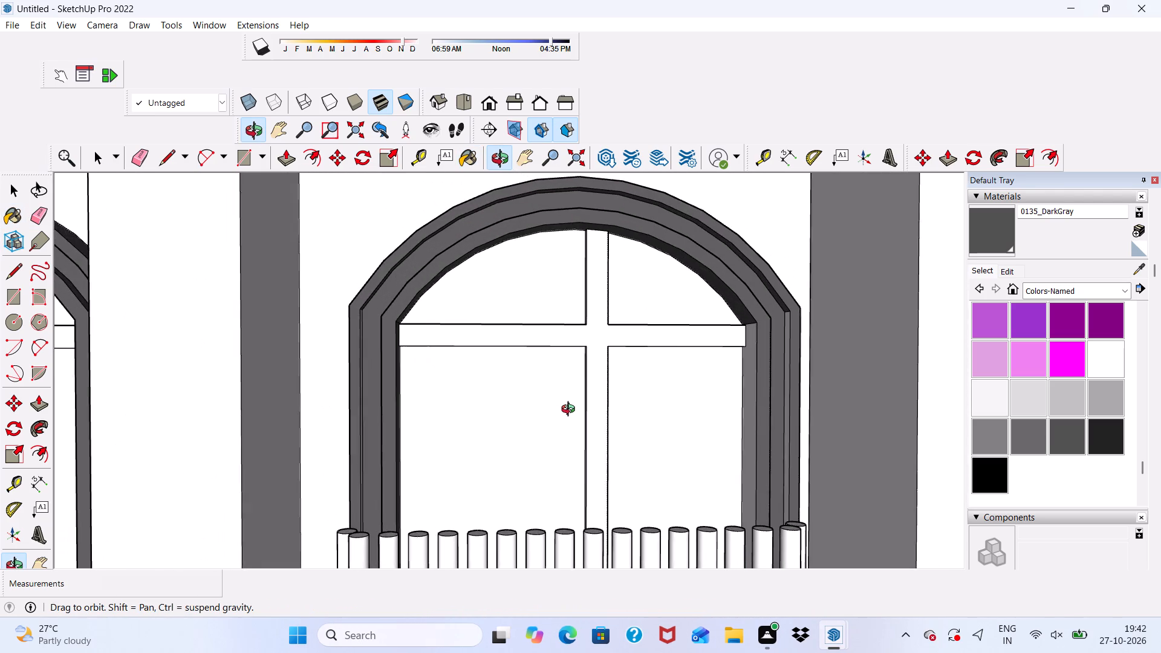
{"action": "middle_click_drag", "start_coordinate": [571, 411], "coordinate": [577, 428]}
{"action": "scroll", "coordinate": [647, 409], "scroll_direction": "up", "scroll_amount": 5}
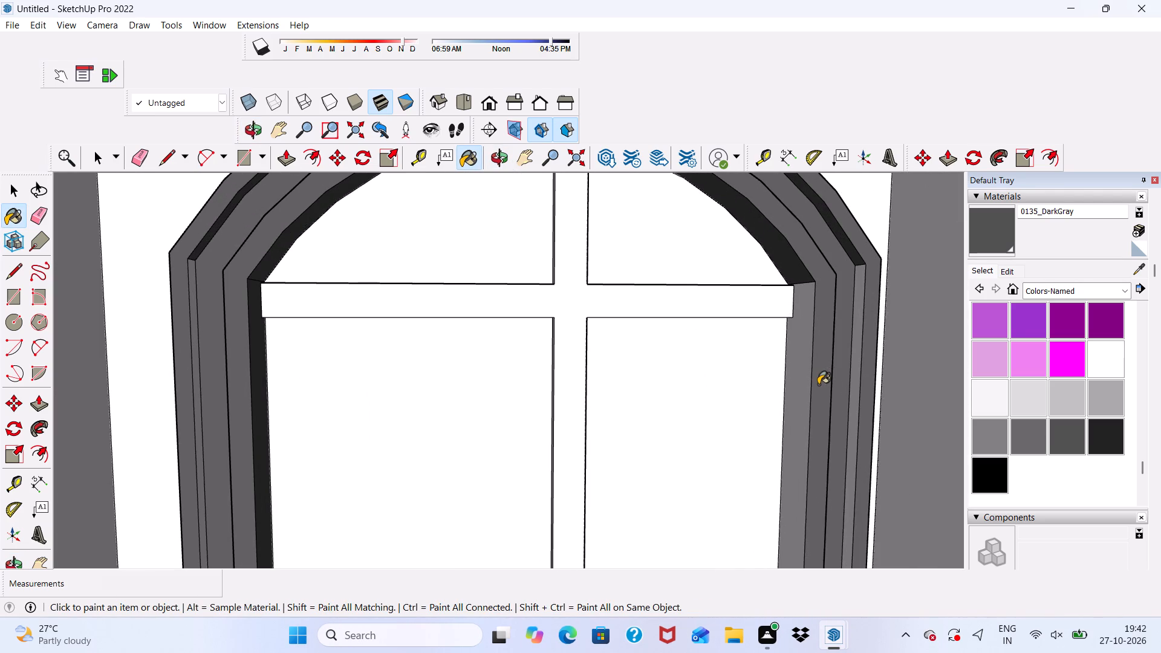
{"action": "left_click", "coordinate": [818, 385]}
{"action": "scroll", "coordinate": [689, 376], "scroll_direction": "down", "scroll_amount": 5}
{"action": "scroll", "coordinate": [782, 375], "scroll_direction": "up", "scroll_amount": 6}
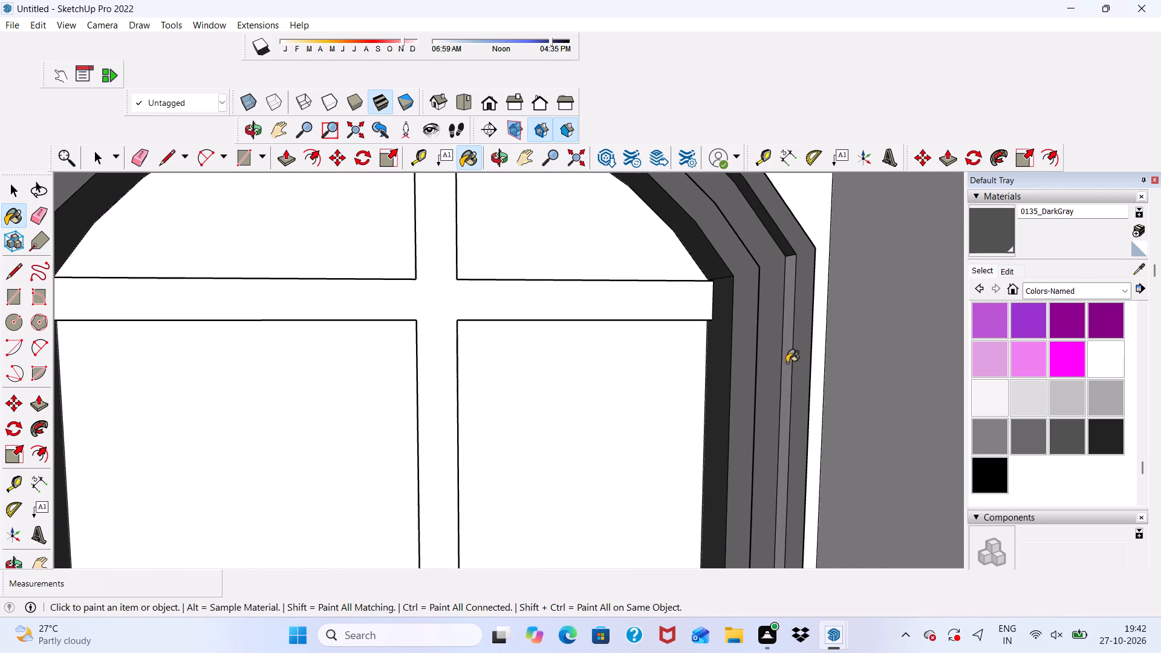
{"action": "left_click", "coordinate": [789, 357]}
{"action": "scroll", "coordinate": [785, 358], "scroll_direction": "down", "scroll_amount": 2}
Paint the right-hand groove faces and the outer side faces of the frame's arch and right jamb with 0135_DarkGray.
{"action": "middle_click_drag", "start_coordinate": [785, 359], "coordinate": [599, 443]}
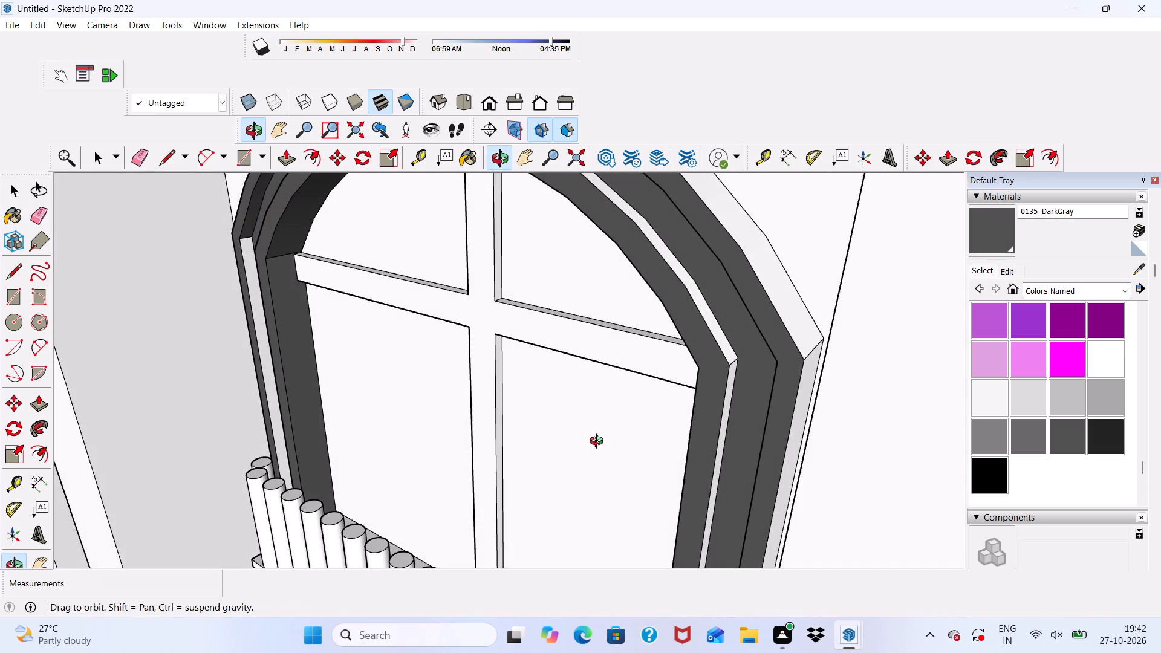
{"action": "middle_click_drag", "start_coordinate": [599, 443], "coordinate": [600, 444]}
{"action": "scroll", "coordinate": [738, 394], "scroll_direction": "up", "scroll_amount": 5}
{"action": "left_click", "coordinate": [731, 380]}
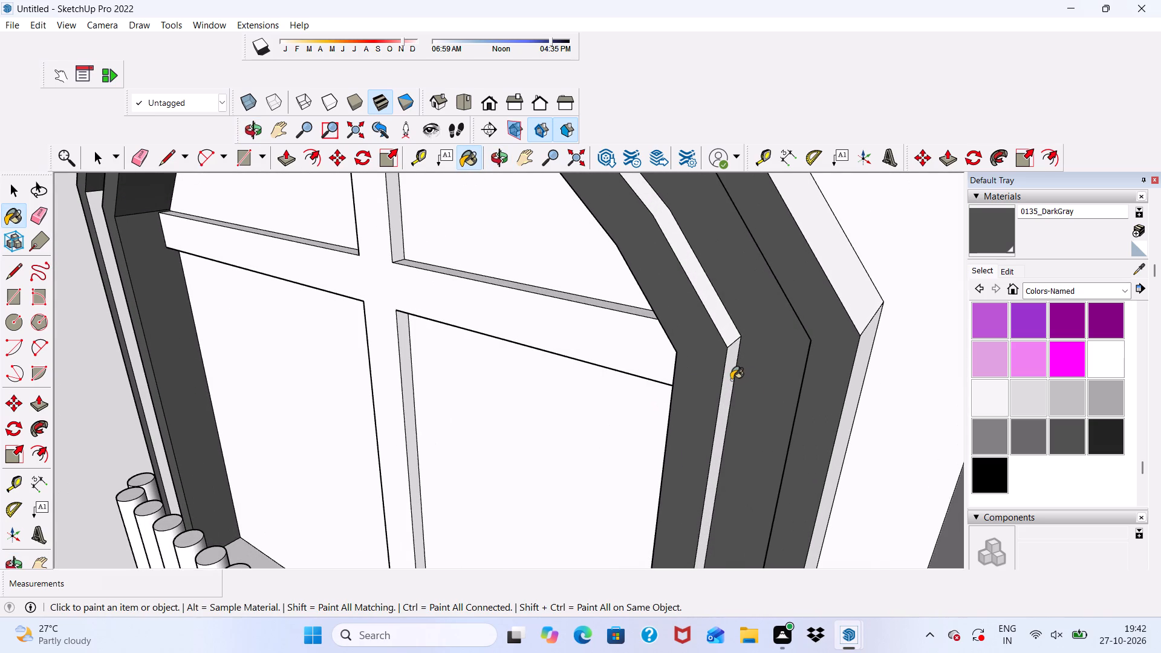
{"action": "left_click", "coordinate": [719, 325]}
{"action": "left_click", "coordinate": [834, 257]}
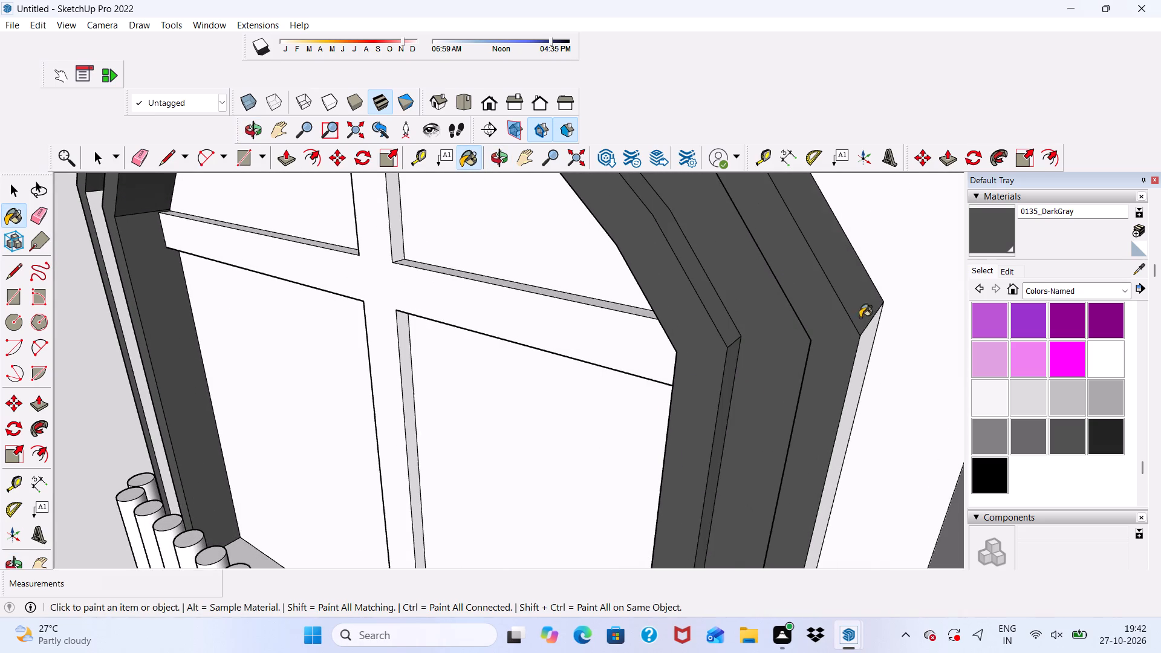
{"action": "left_click", "coordinate": [870, 343]}
{"action": "scroll", "coordinate": [870, 343], "scroll_direction": "down", "scroll_amount": 11}
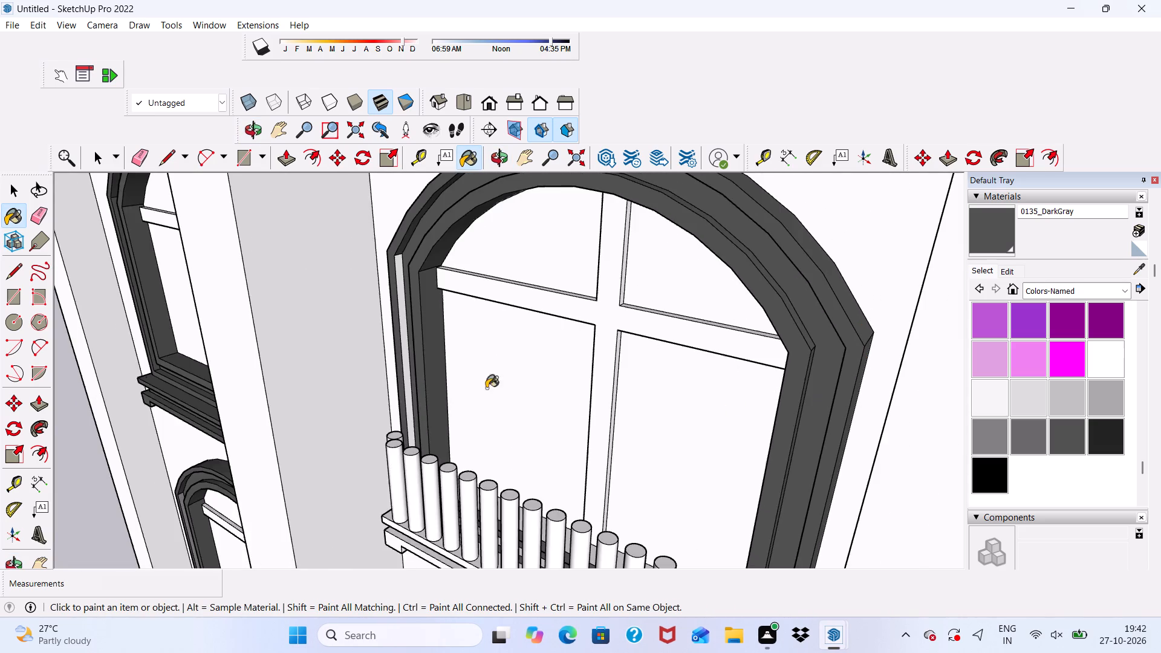
Paint both groove faces and the outer side face of the frame's left jamb with 0135_DarkGray.
{"action": "scroll", "coordinate": [432, 320], "scroll_direction": "up", "scroll_amount": 9}
{"action": "left_click", "coordinate": [400, 261]}
{"action": "middle_click_drag", "start_coordinate": [407, 264], "coordinate": [476, 263]}
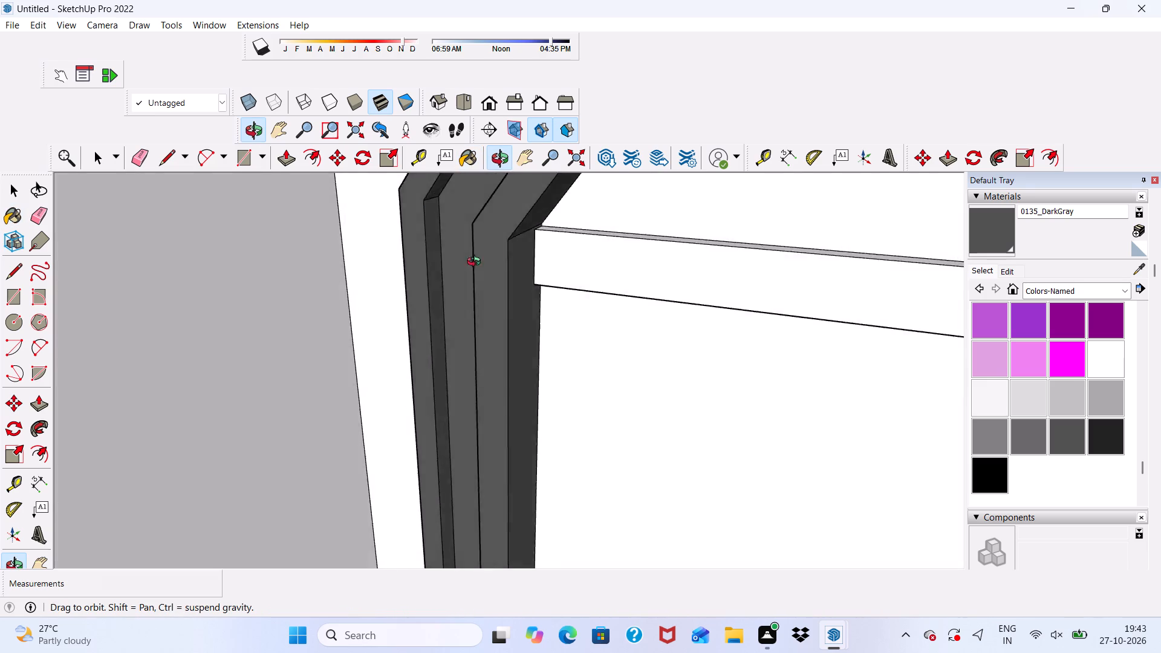
{"action": "middle_click_drag", "start_coordinate": [476, 263], "coordinate": [626, 305]}
{"action": "scroll", "coordinate": [597, 318], "scroll_direction": "up", "scroll_amount": 4}
{"action": "left_click", "coordinate": [575, 287]}
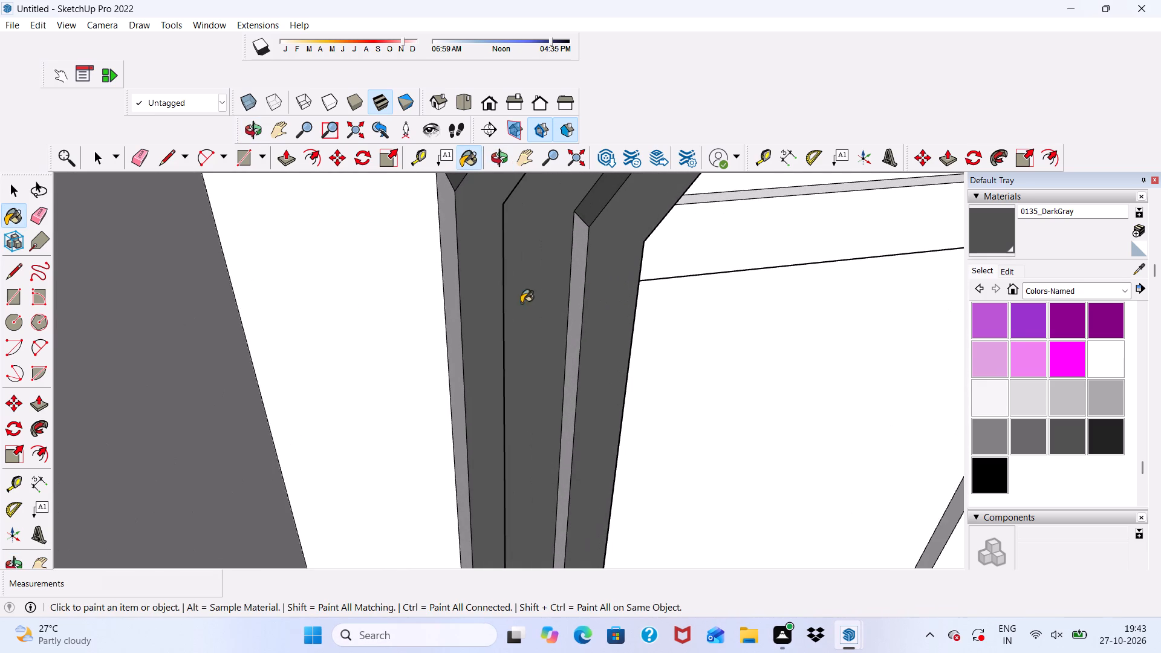
{"action": "left_click", "coordinate": [443, 290]}
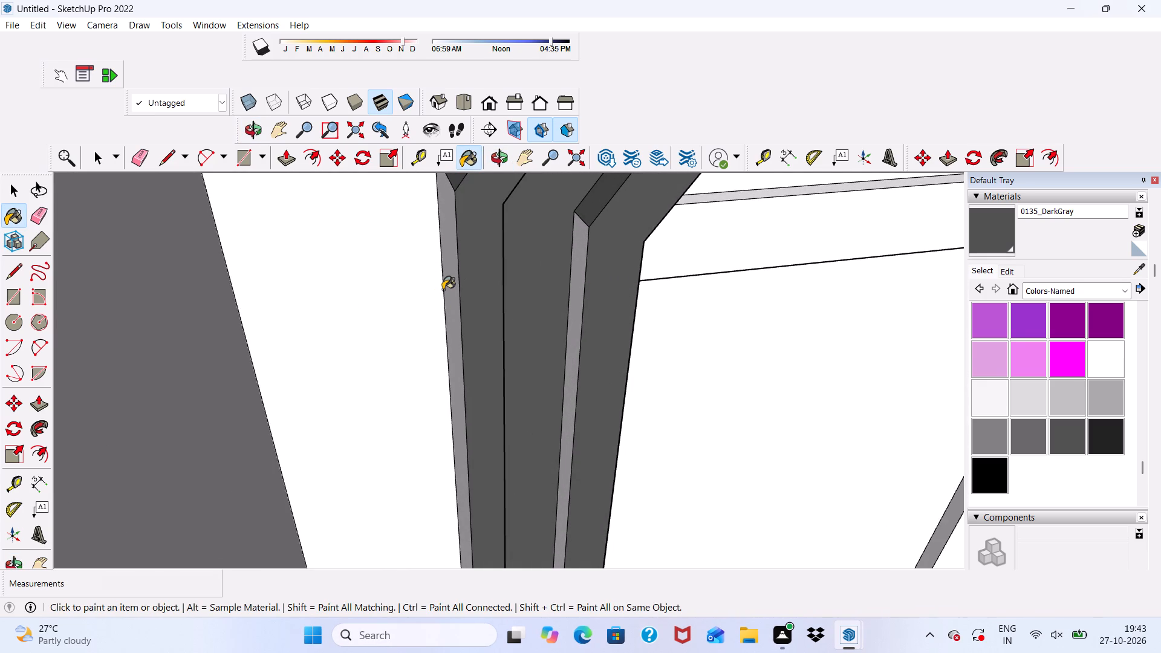
{"action": "scroll", "coordinate": [443, 290], "scroll_direction": "down", "scroll_amount": 6}
{"action": "scroll", "coordinate": [438, 311], "scroll_direction": "up", "scroll_amount": 5}
{"action": "left_click", "coordinate": [454, 282]}
{"action": "scroll", "coordinate": [426, 298], "scroll_direction": "down", "scroll_amount": 18}
Paint the front faces of this window's balcony ledge, covering top slab, recessed band and lower band, with 0135_DarkGray.
{"action": "middle_click_drag", "start_coordinate": [594, 194], "coordinate": [562, 312]}
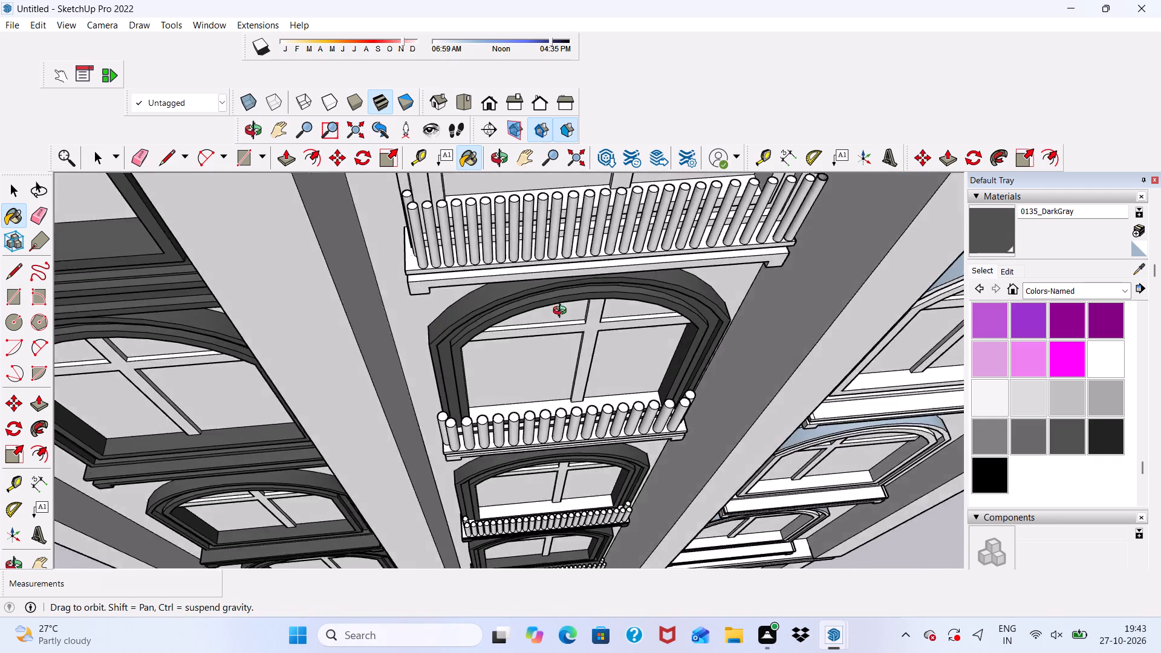
{"action": "middle_click_drag", "start_coordinate": [562, 312], "coordinate": [596, 86]}
{"action": "scroll", "coordinate": [598, 101], "scroll_direction": "down", "scroll_amount": 1}
{"action": "scroll", "coordinate": [579, 207], "scroll_direction": "up", "scroll_amount": 5}
{"action": "scroll", "coordinate": [579, 207], "scroll_direction": "down", "scroll_amount": 4}
{"action": "middle_click_drag", "start_coordinate": [541, 279], "coordinate": [504, 197]}
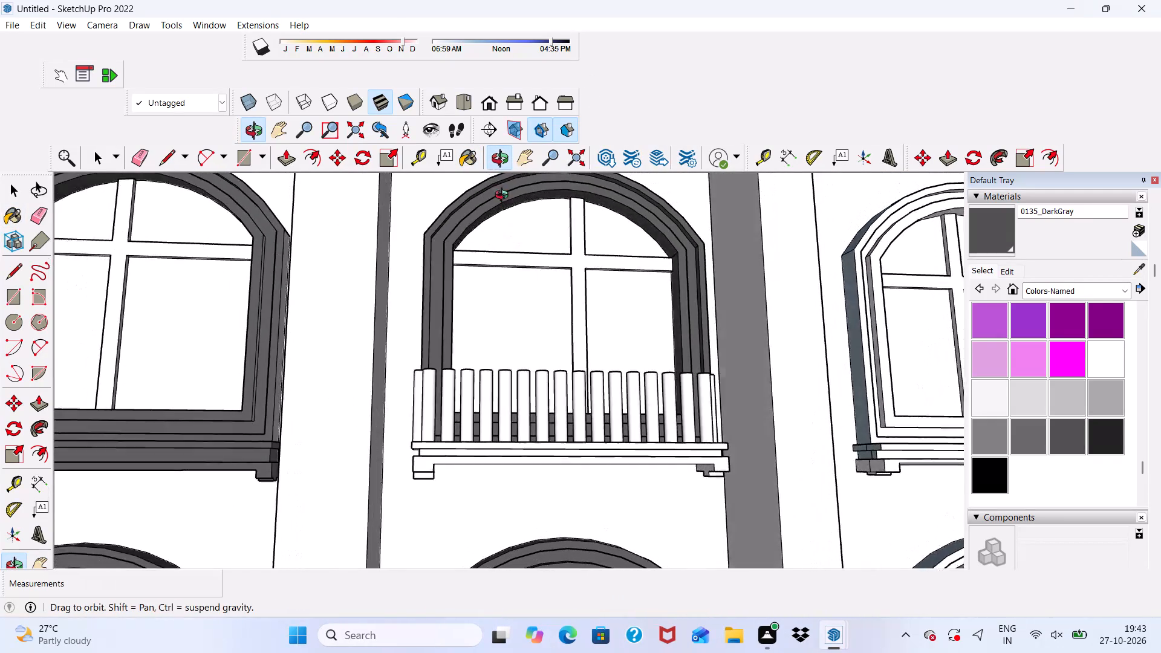
{"action": "middle_click_drag", "start_coordinate": [504, 197], "coordinate": [423, 239]}
{"action": "scroll", "coordinate": [494, 489], "scroll_direction": "up", "scroll_amount": 9}
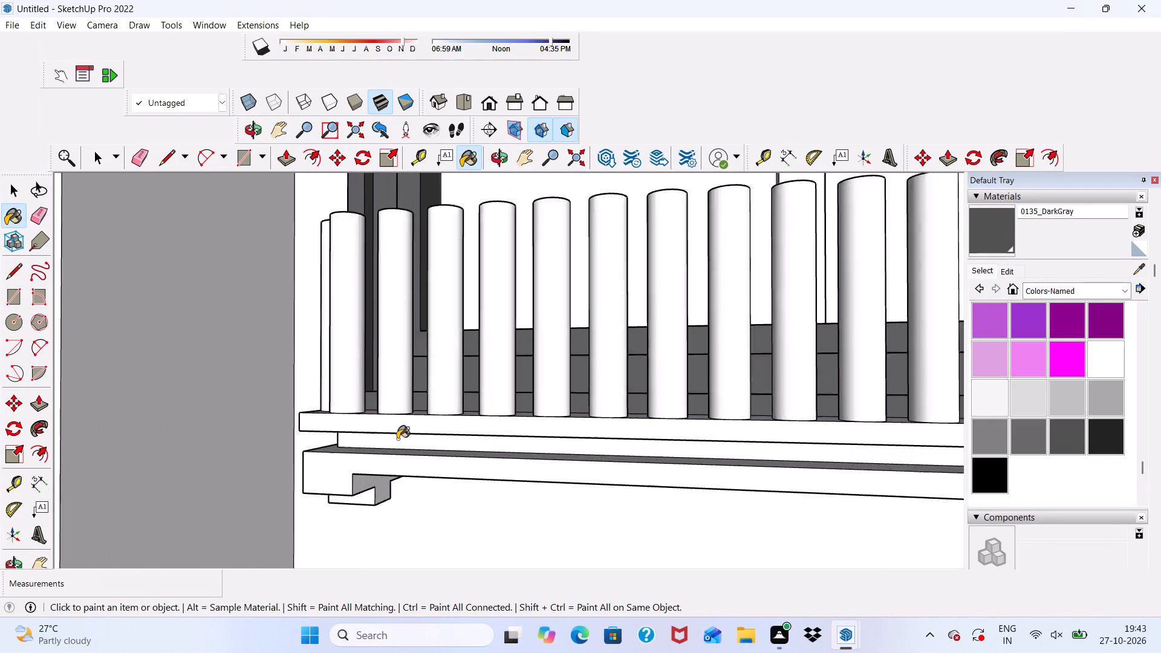
{"action": "scroll", "coordinate": [397, 439], "scroll_direction": "up", "scroll_amount": 5}
{"action": "left_click", "coordinate": [385, 411]}
{"action": "scroll", "coordinate": [367, 440], "scroll_direction": "up", "scroll_amount": 3}
{"action": "left_click", "coordinate": [366, 441]}
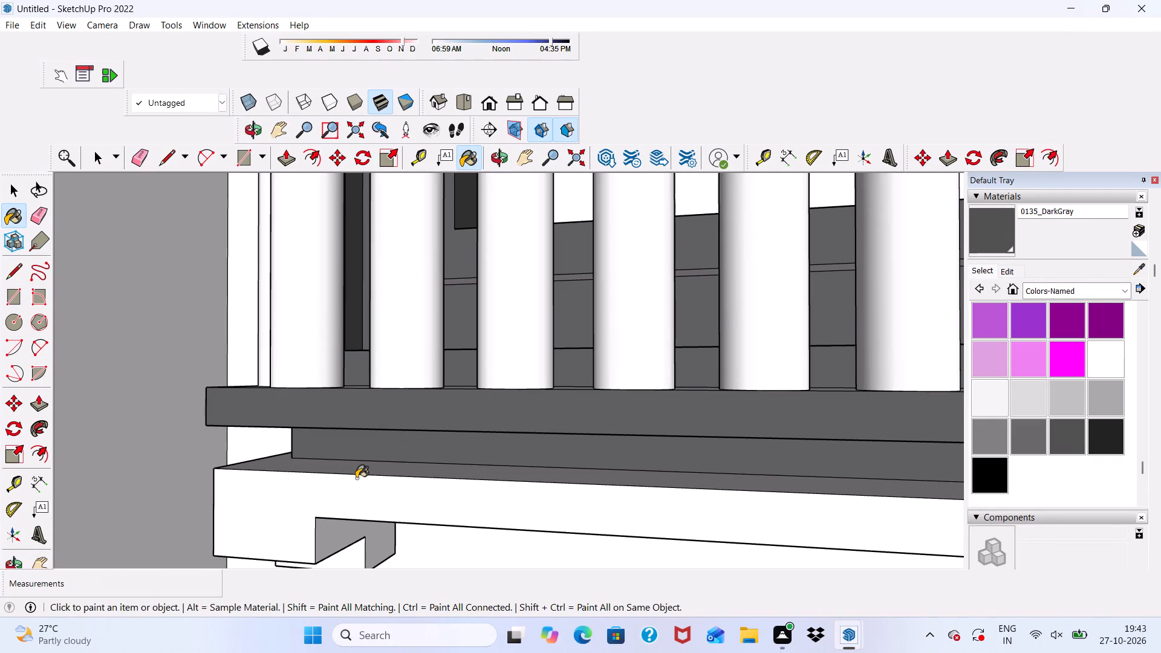
{"action": "left_click", "coordinate": [356, 478]}
{"action": "left_click", "coordinate": [352, 492]}
{"action": "scroll", "coordinate": [352, 492], "scroll_direction": "down", "scroll_amount": 4}
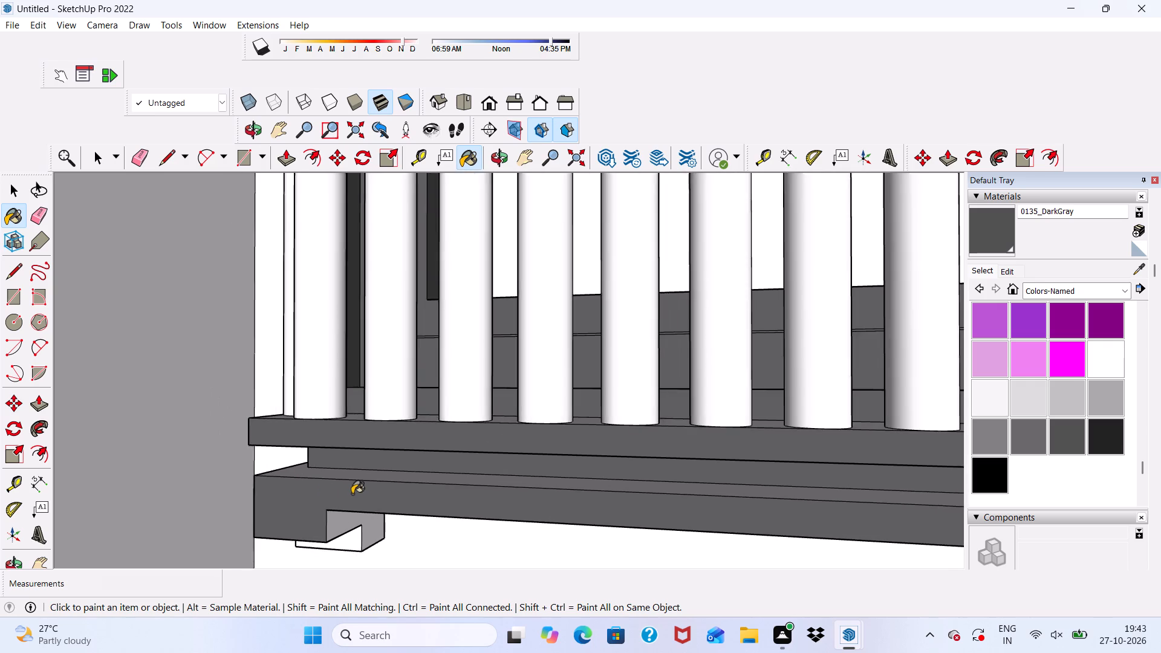
Paint the ledge's undersides and the left bracket's inner side, stepped front and bottom faces with 0135_DarkGray.
{"action": "middle_click_drag", "start_coordinate": [352, 494], "coordinate": [413, 355]}
{"action": "scroll", "coordinate": [397, 427], "scroll_direction": "up", "scroll_amount": 5}
{"action": "left_click", "coordinate": [395, 427]}
{"action": "scroll", "coordinate": [397, 415], "scroll_direction": "down", "scroll_amount": 5}
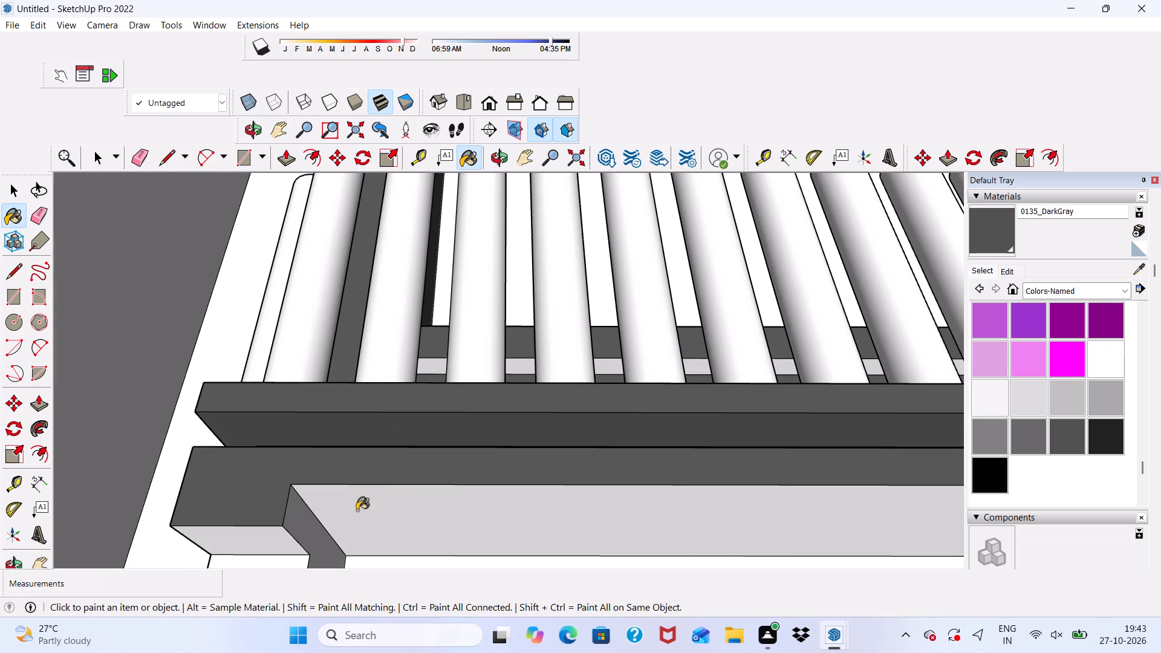
{"action": "left_click", "coordinate": [357, 510]}
{"action": "left_click", "coordinate": [259, 544]}
{"action": "left_click", "coordinate": [302, 522]}
{"action": "scroll", "coordinate": [328, 427], "scroll_direction": "down", "scroll_amount": 5}
{"action": "scroll", "coordinate": [300, 548], "scroll_direction": "up", "scroll_amount": 5}
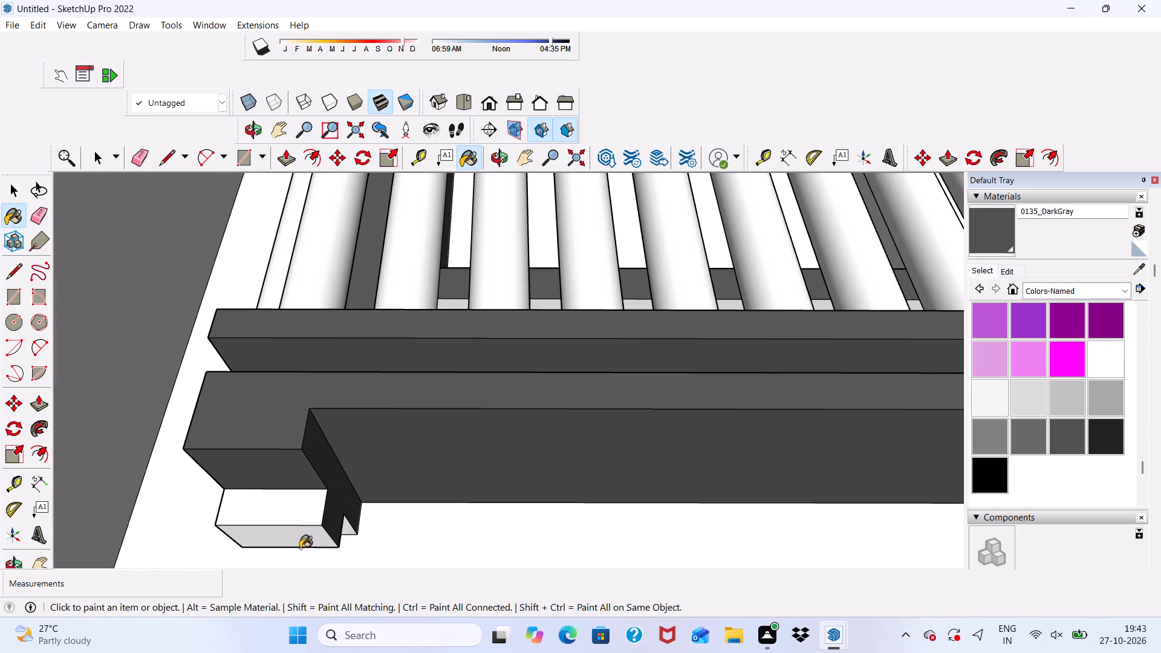
{"action": "left_click", "coordinate": [305, 511]}
{"action": "left_click", "coordinate": [307, 534]}
{"action": "middle_click_drag", "start_coordinate": [307, 534], "coordinate": [354, 360]}
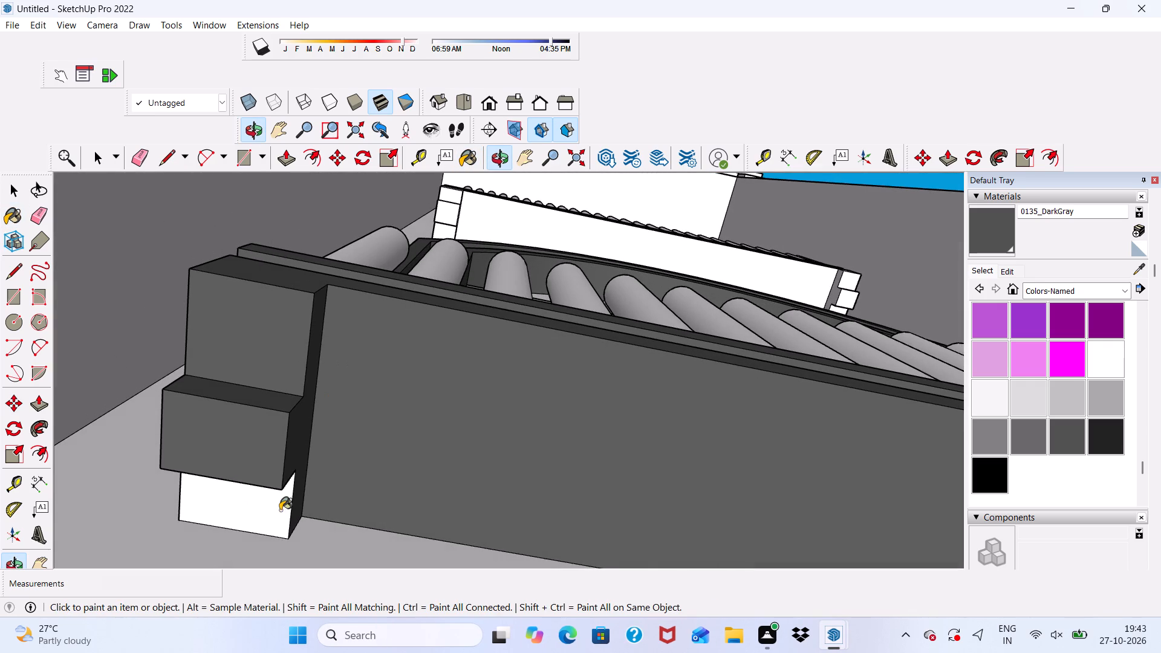
{"action": "left_click", "coordinate": [278, 522]}
Paint the left end faces of the ledge's bracket, recessed band and top slab with 0135_DarkGray.
{"action": "scroll", "coordinate": [302, 458], "scroll_direction": "down", "scroll_amount": 2}
{"action": "middle_click_drag", "start_coordinate": [302, 458], "coordinate": [428, 652]}
{"action": "scroll", "coordinate": [261, 533], "scroll_direction": "up", "scroll_amount": 3}
{"action": "left_click", "coordinate": [282, 518]}
{"action": "left_click", "coordinate": [316, 436]}
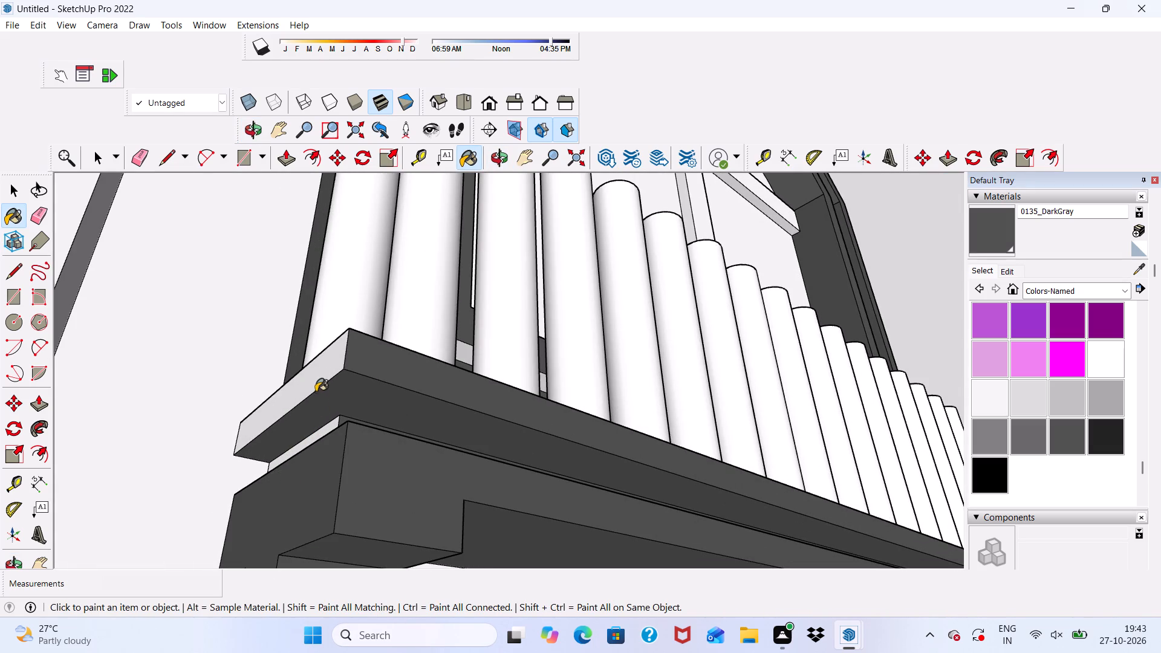
{"action": "left_click", "coordinate": [319, 375]}
Paint the groove face of the window frame's bottom rail, behind the balusters, with 0135_DarkGray.
{"action": "scroll", "coordinate": [302, 377], "scroll_direction": "down", "scroll_amount": 13}
{"action": "middle_click_drag", "start_coordinate": [360, 388], "coordinate": [275, 409]}
{"action": "scroll", "coordinate": [275, 406], "scroll_direction": "up", "scroll_amount": 20}
{"action": "scroll", "coordinate": [275, 406], "scroll_direction": "up", "scroll_amount": 1}
{"action": "left_click", "coordinate": [421, 378]}
{"action": "scroll", "coordinate": [420, 380], "scroll_direction": "down", "scroll_amount": 3}
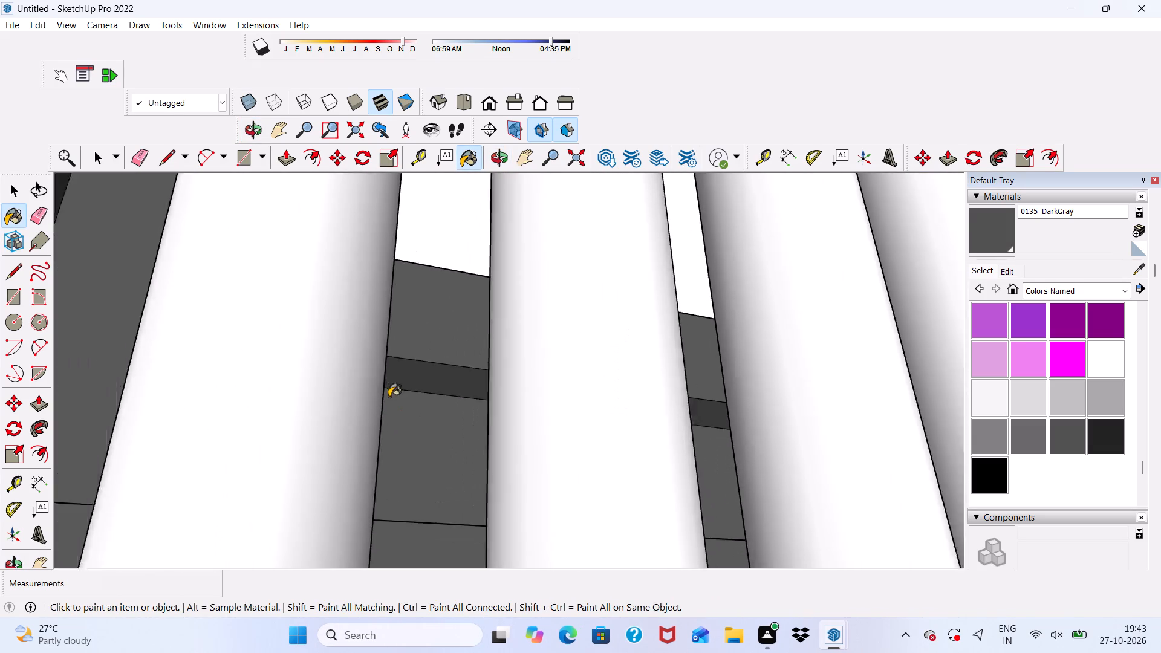
Paint the inner side and stepped front and bottom faces of the ledge's right bracket with 0135_DarkGray.
{"action": "scroll", "coordinate": [389, 397], "scroll_direction": "down", "scroll_amount": 20}
{"action": "scroll", "coordinate": [389, 397], "scroll_direction": "down", "scroll_amount": 4}
{"action": "scroll", "coordinate": [637, 515], "scroll_direction": "up", "scroll_amount": 9}
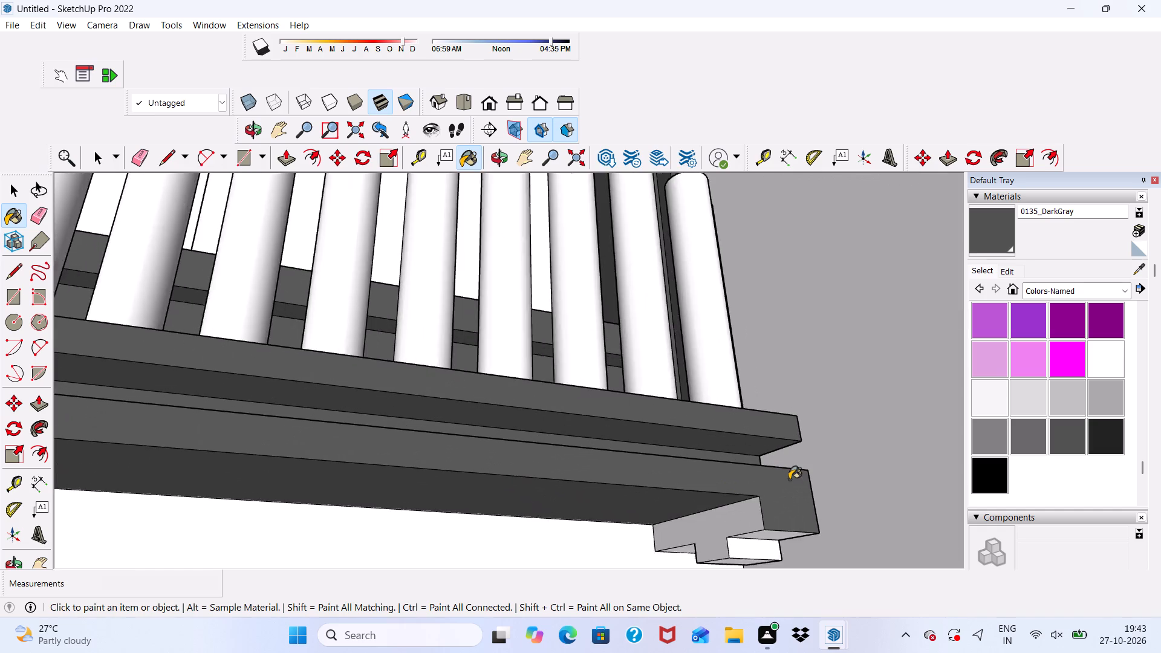
{"action": "scroll", "coordinate": [789, 479], "scroll_direction": "up", "scroll_amount": 6}
{"action": "left_click", "coordinate": [755, 515]}
{"action": "scroll", "coordinate": [686, 443], "scroll_direction": "down", "scroll_amount": 6}
{"action": "middle_click_drag", "start_coordinate": [685, 496], "coordinate": [673, 390]}
{"action": "scroll", "coordinate": [757, 477], "scroll_direction": "up", "scroll_amount": 3}
{"action": "left_click", "coordinate": [758, 475]}
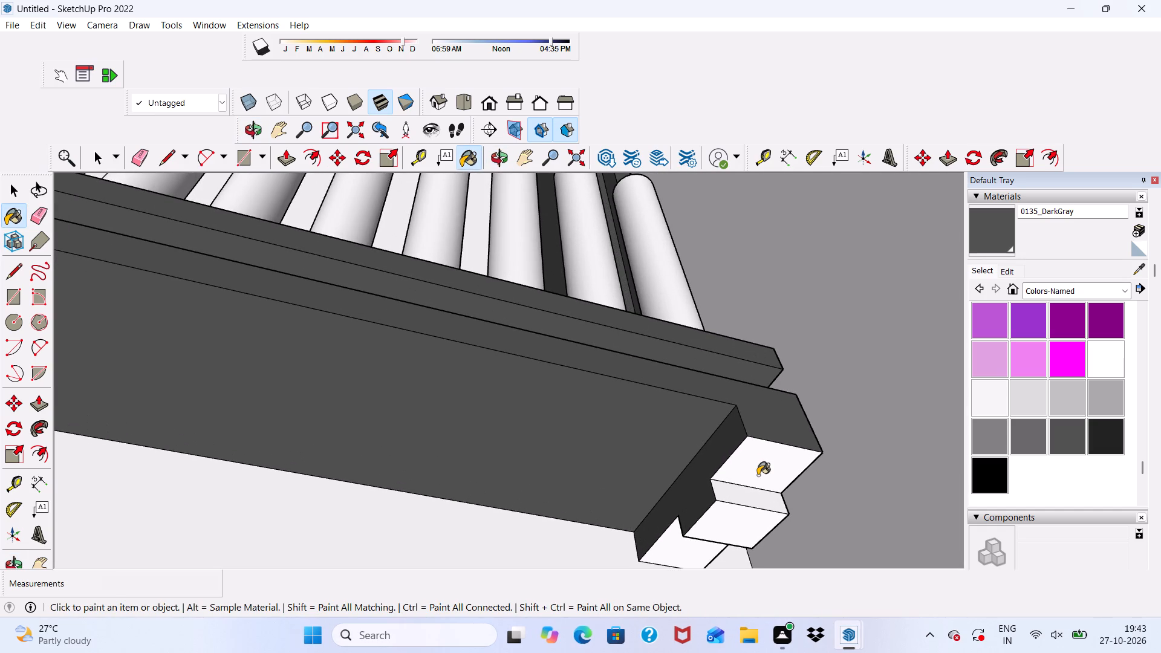
{"action": "left_click", "coordinate": [744, 496]}
{"action": "left_click", "coordinate": [729, 524]}
{"action": "middle_click_drag", "start_coordinate": [728, 524], "coordinate": [727, 386]}
{"action": "scroll", "coordinate": [727, 386], "scroll_direction": "down", "scroll_amount": 1}
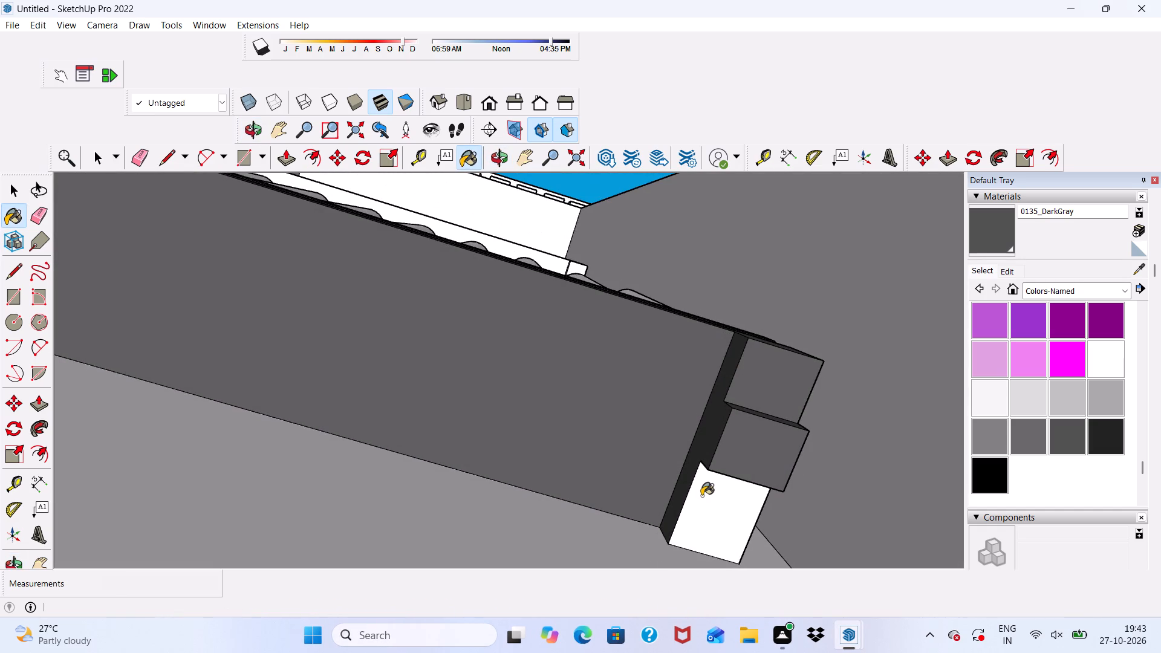
{"action": "left_click", "coordinate": [701, 496]}
Examine the middle and right columns' window frames and ledges from the standard front view.
{"action": "middle_click_drag", "start_coordinate": [704, 495], "coordinate": [651, 467]}
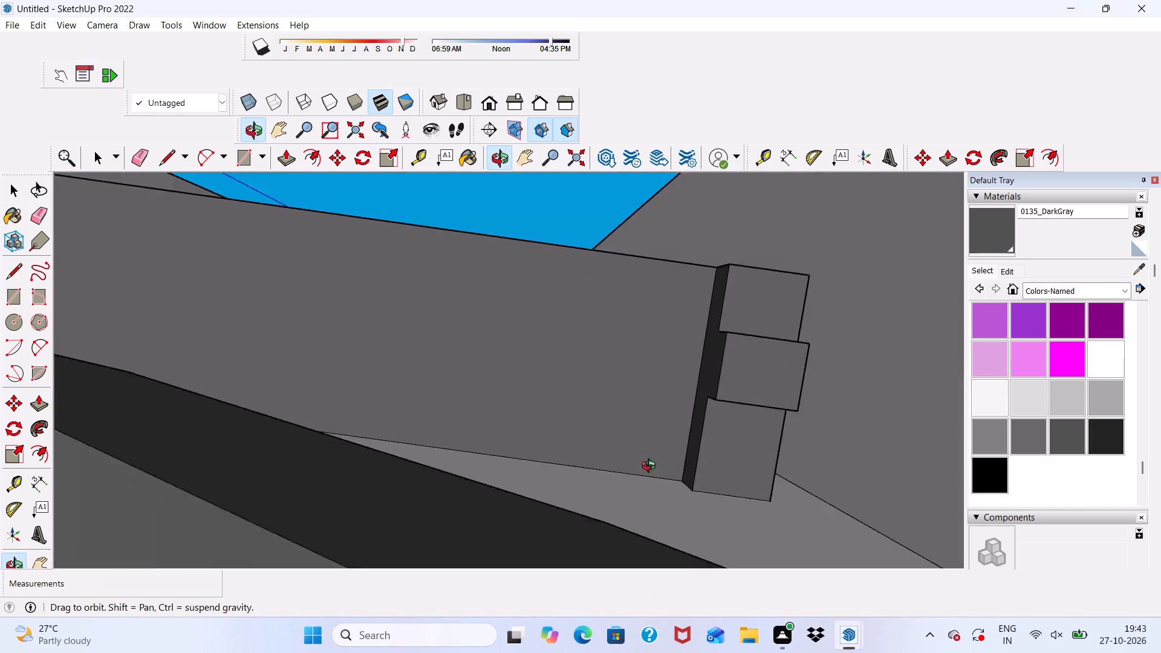
{"action": "middle_click_drag", "start_coordinate": [651, 467], "coordinate": [622, 472]}
{"action": "scroll", "coordinate": [729, 427], "scroll_direction": "up", "scroll_amount": 10}
{"action": "scroll", "coordinate": [745, 375], "scroll_direction": "down", "scroll_amount": 1}
{"action": "middle_click_drag", "start_coordinate": [745, 375], "coordinate": [741, 281]}
{"action": "middle_click_drag", "start_coordinate": [741, 273], "coordinate": [743, 333]}
{"action": "scroll", "coordinate": [743, 333], "scroll_direction": "down", "scroll_amount": 1}
{"action": "scroll", "coordinate": [743, 334], "scroll_direction": "up", "scroll_amount": 1}
{"action": "scroll", "coordinate": [668, 316], "scroll_direction": "down", "scroll_amount": 20}
{"action": "scroll", "coordinate": [668, 316], "scroll_direction": "down", "scroll_amount": 8}
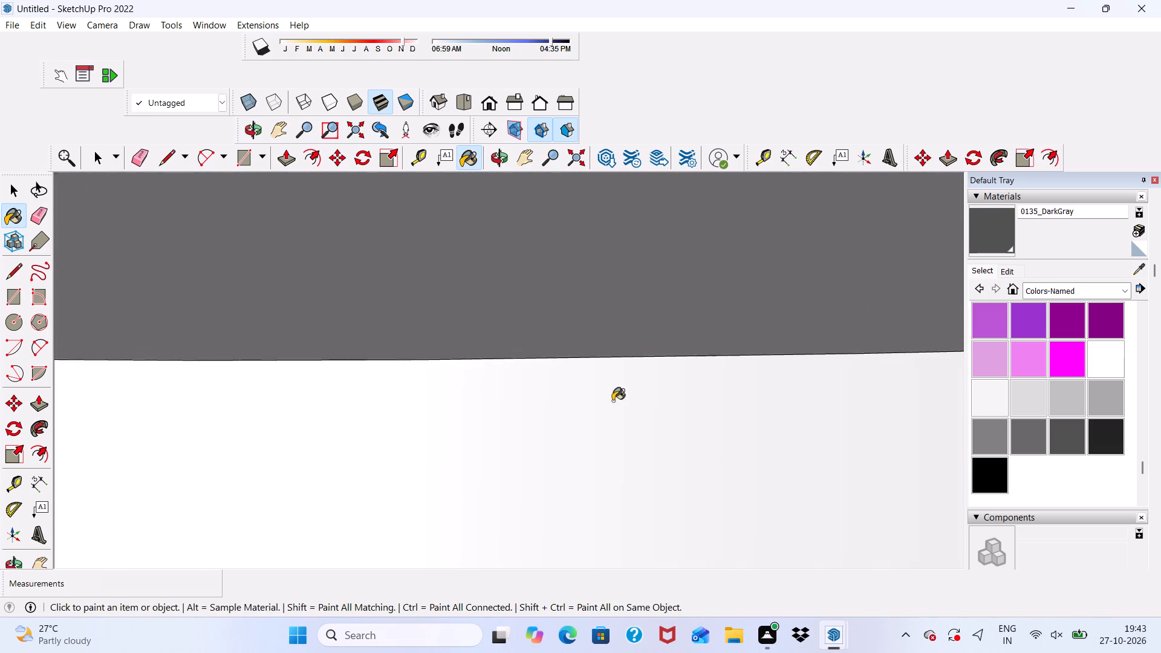
{"action": "scroll", "coordinate": [613, 401], "scroll_direction": "down", "scroll_amount": 9}
{"action": "left_click", "coordinate": [487, 103]}
{"action": "scroll", "coordinate": [492, 307], "scroll_direction": "down", "scroll_amount": 6}
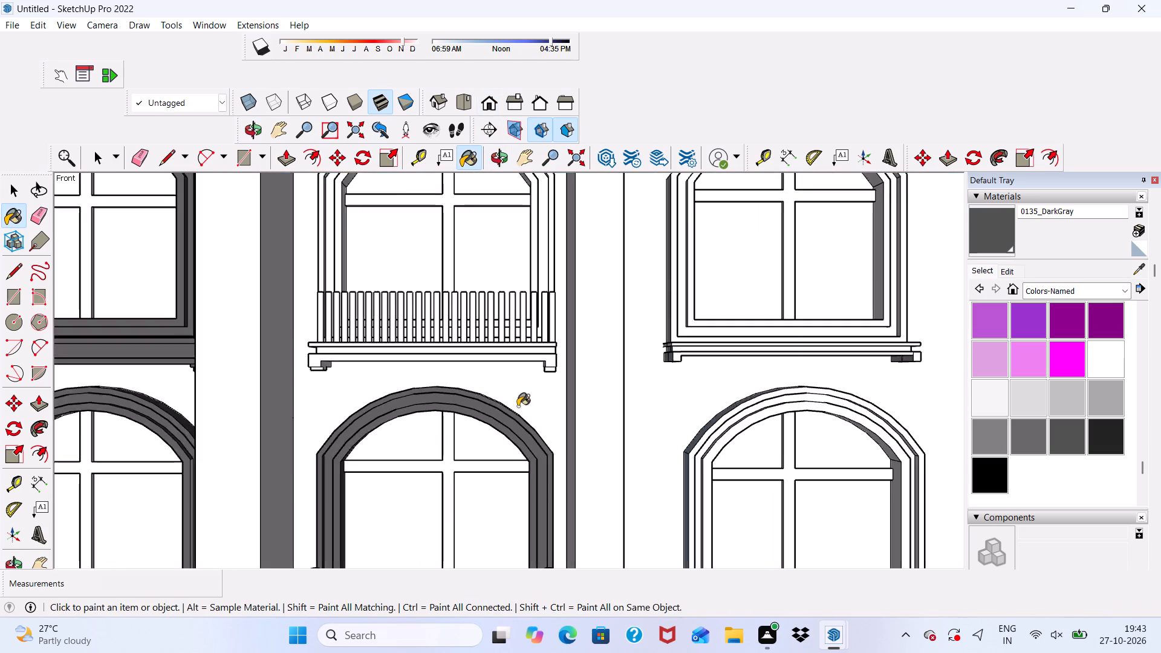
{"action": "scroll", "coordinate": [518, 406], "scroll_direction": "down", "scroll_amount": 4}
{"action": "scroll", "coordinate": [714, 389], "scroll_direction": "up", "scroll_amount": 10}
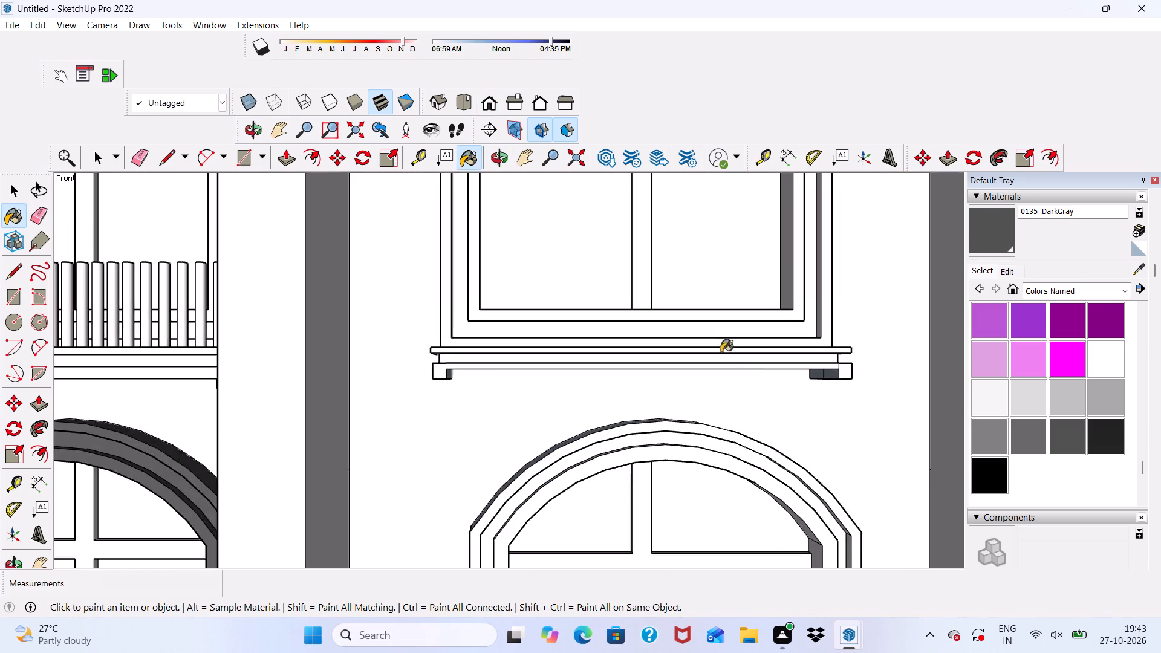
{"action": "scroll", "coordinate": [746, 385], "scroll_direction": "up", "scroll_amount": 5}
{"action": "scroll", "coordinate": [593, 316], "scroll_direction": "down", "scroll_amount": 18}
{"action": "scroll", "coordinate": [388, 455], "scroll_direction": "up", "scroll_amount": 11}
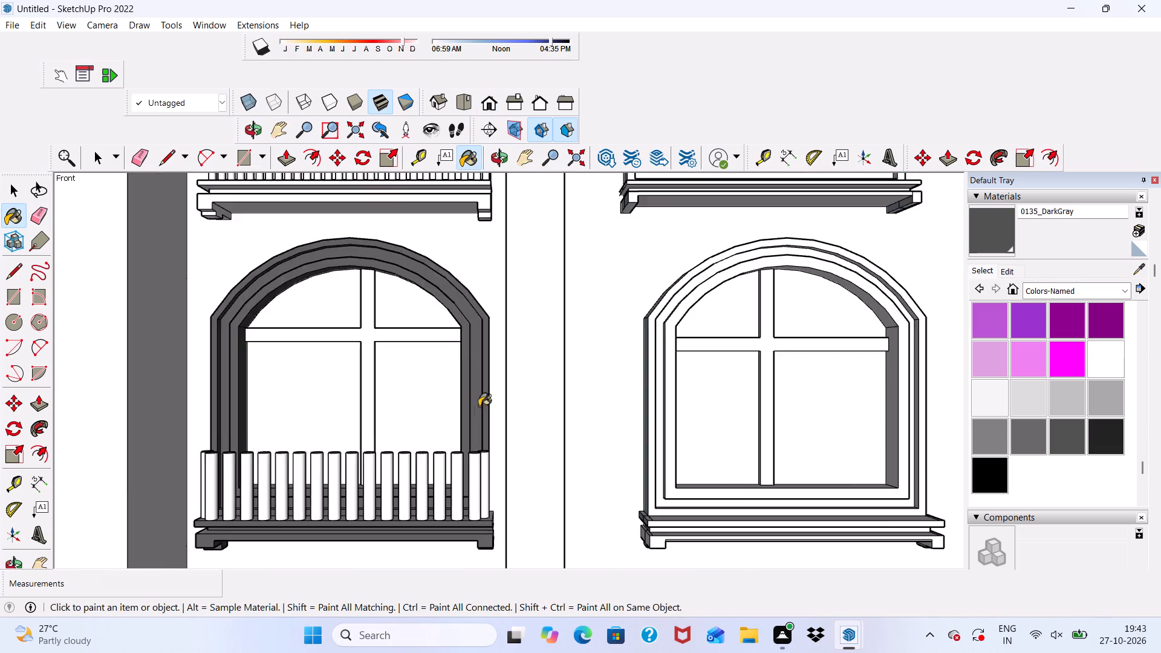
Paint the right end faces of this balcony ledge's bracket and upper slab with 0135_DarkGray.
{"action": "scroll", "coordinate": [467, 365], "scroll_direction": "down", "scroll_amount": 5}
{"action": "scroll", "coordinate": [415, 652], "scroll_direction": "up", "scroll_amount": 20}
{"action": "middle_click_drag", "start_coordinate": [479, 492], "coordinate": [497, 303]}
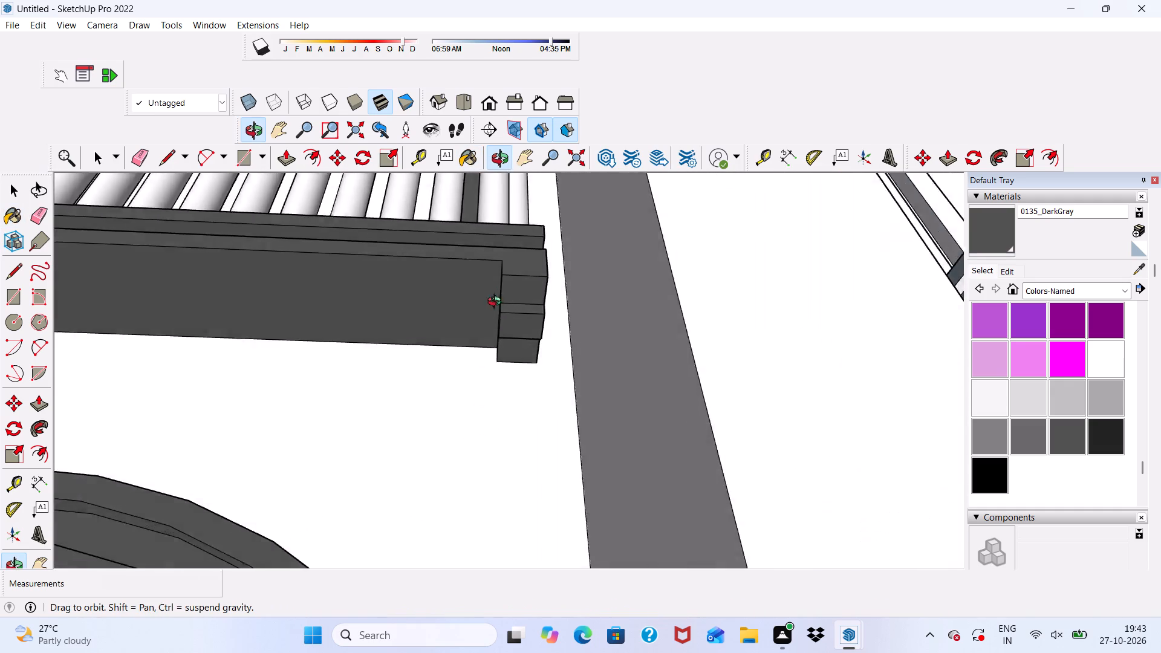
{"action": "middle_click_drag", "start_coordinate": [497, 303], "coordinate": [443, 521]}
{"action": "scroll", "coordinate": [553, 293], "scroll_direction": "up", "scroll_amount": 5}
{"action": "scroll", "coordinate": [560, 281], "scroll_direction": "down", "scroll_amount": 1}
{"action": "scroll", "coordinate": [523, 309], "scroll_direction": "up", "scroll_amount": 2}
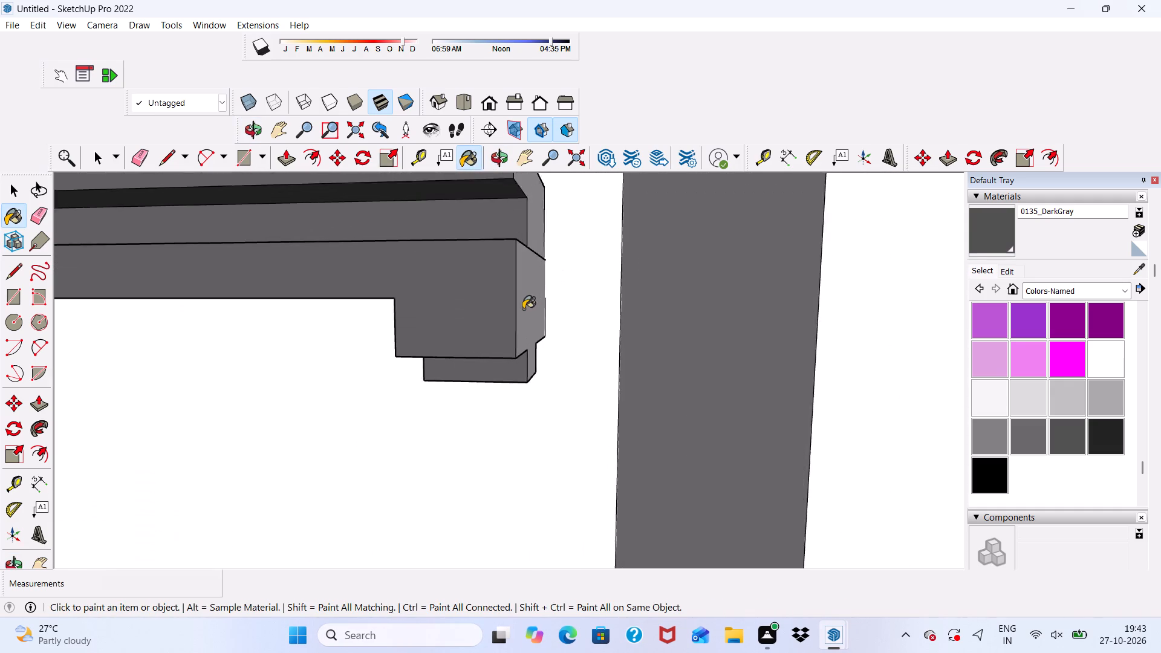
{"action": "scroll", "coordinate": [523, 309], "scroll_direction": "up", "scroll_amount": 2}
{"action": "left_click", "coordinate": [535, 299]}
{"action": "left_click", "coordinate": [541, 210]}
{"action": "scroll", "coordinate": [537, 264], "scroll_direction": "down", "scroll_amount": 9}
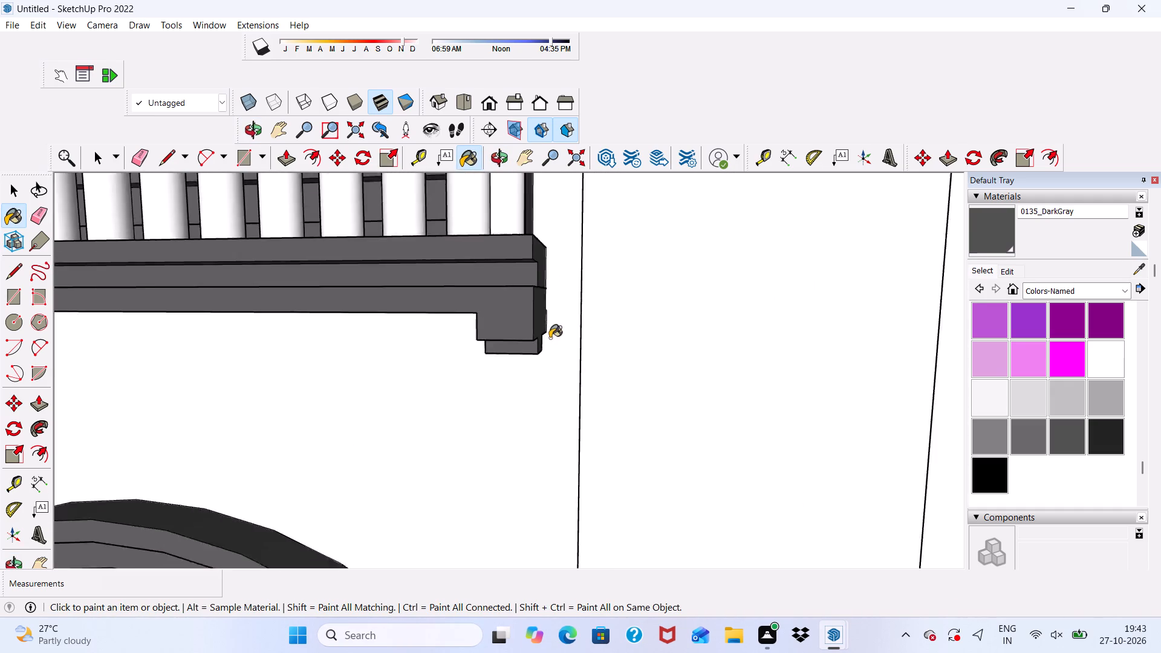
Paint the top faces of the balcony ledge's lower band and top slab with 0135_DarkGray.
{"action": "scroll", "coordinate": [550, 338], "scroll_direction": "down", "scroll_amount": 3}
{"action": "scroll", "coordinate": [313, 305], "scroll_direction": "down", "scroll_amount": 11}
{"action": "scroll", "coordinate": [358, 374], "scroll_direction": "up", "scroll_amount": 9}
{"action": "middle_click_drag", "start_coordinate": [216, 296], "coordinate": [287, 312]}
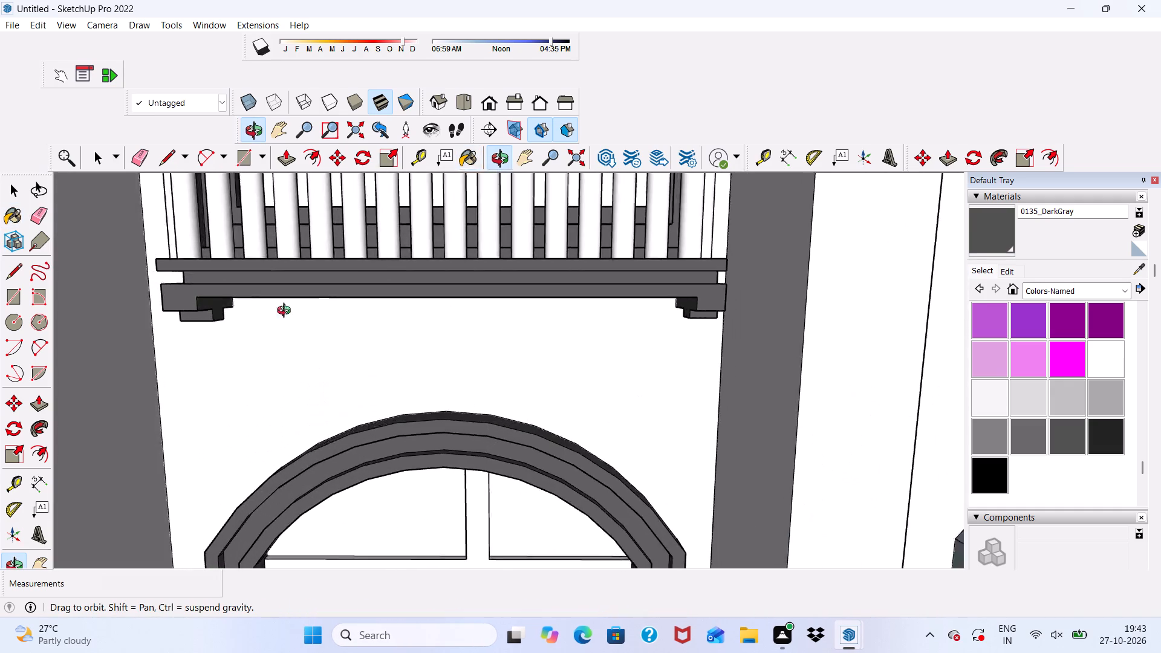
{"action": "middle_click_drag", "start_coordinate": [287, 312], "coordinate": [443, 359]}
{"action": "scroll", "coordinate": [73, 356], "scroll_direction": "up", "scroll_amount": 4}
{"action": "scroll", "coordinate": [73, 356], "scroll_direction": "down", "scroll_amount": 1}
{"action": "scroll", "coordinate": [181, 369], "scroll_direction": "up", "scroll_amount": 2}
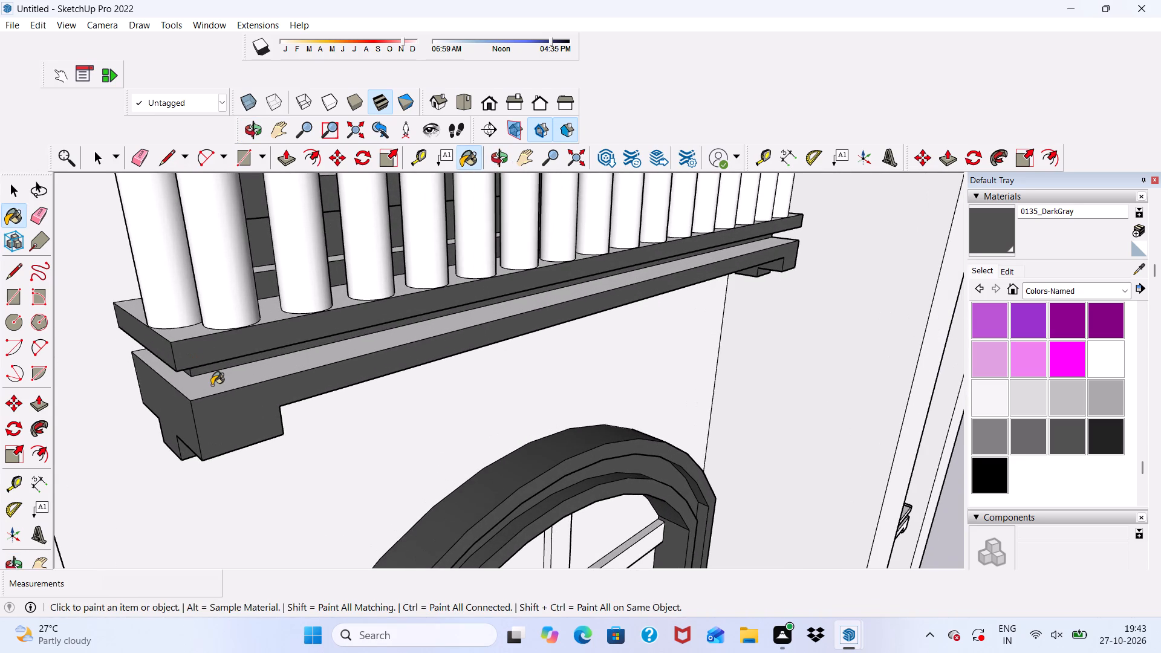
{"action": "left_click", "coordinate": [212, 385]}
{"action": "left_click", "coordinate": [178, 330]}
{"action": "scroll", "coordinate": [178, 330], "scroll_direction": "down", "scroll_amount": 13}
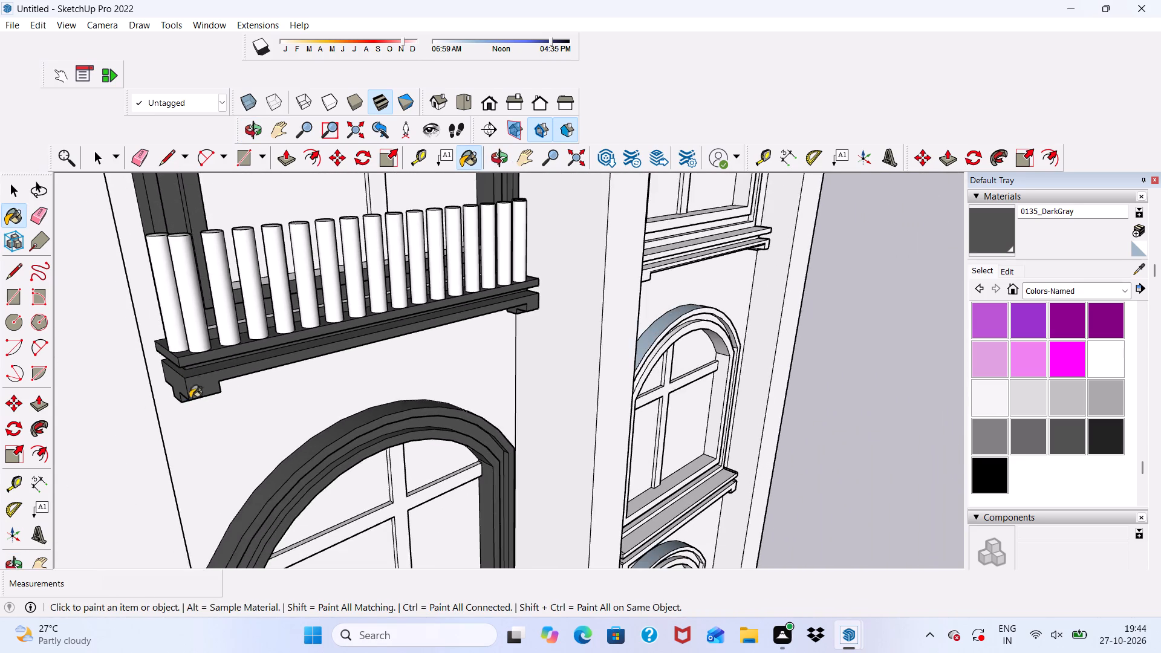
Paint the top faces of the window frame's sill and bottom step behind the balcony balusters with 0135_DarkGray.
{"action": "scroll", "coordinate": [218, 279], "scroll_direction": "up", "scroll_amount": 6}
{"action": "scroll", "coordinate": [221, 271], "scroll_direction": "down", "scroll_amount": 3}
{"action": "middle_click_drag", "start_coordinate": [221, 271], "coordinate": [239, 397]}
{"action": "scroll", "coordinate": [239, 395], "scroll_direction": "down", "scroll_amount": 1}
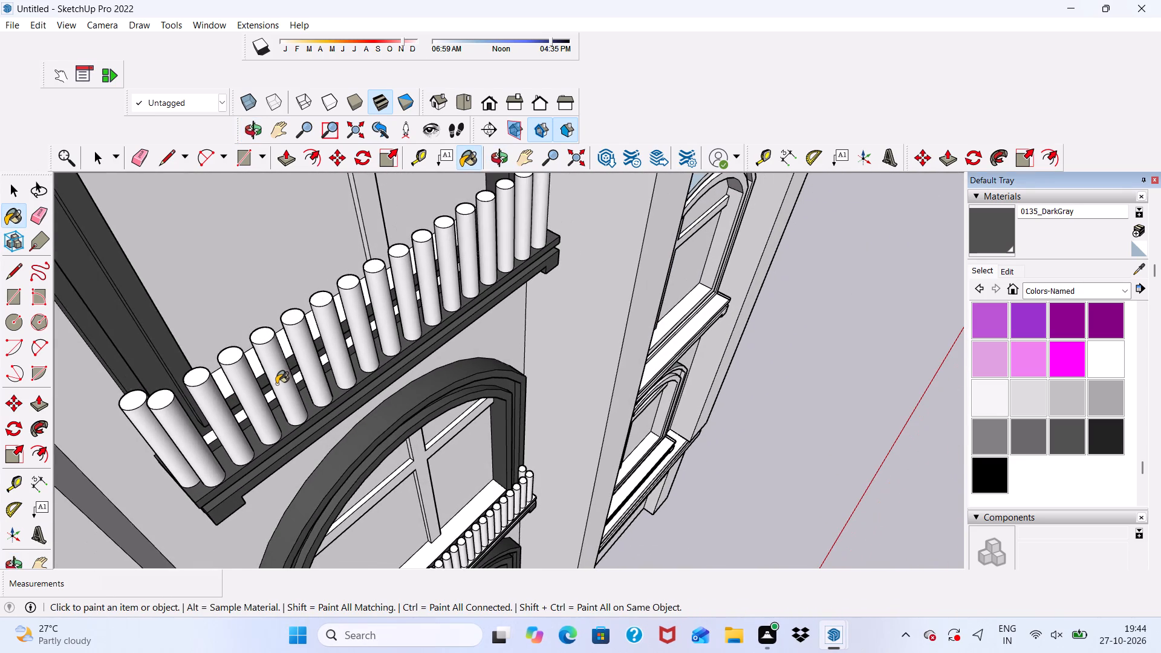
{"action": "scroll", "coordinate": [255, 404], "scroll_direction": "up", "scroll_amount": 4}
{"action": "scroll", "coordinate": [255, 404], "scroll_direction": "down", "scroll_amount": 1}
{"action": "scroll", "coordinate": [229, 420], "scroll_direction": "up", "scroll_amount": 3}
{"action": "left_click", "coordinate": [229, 420]}
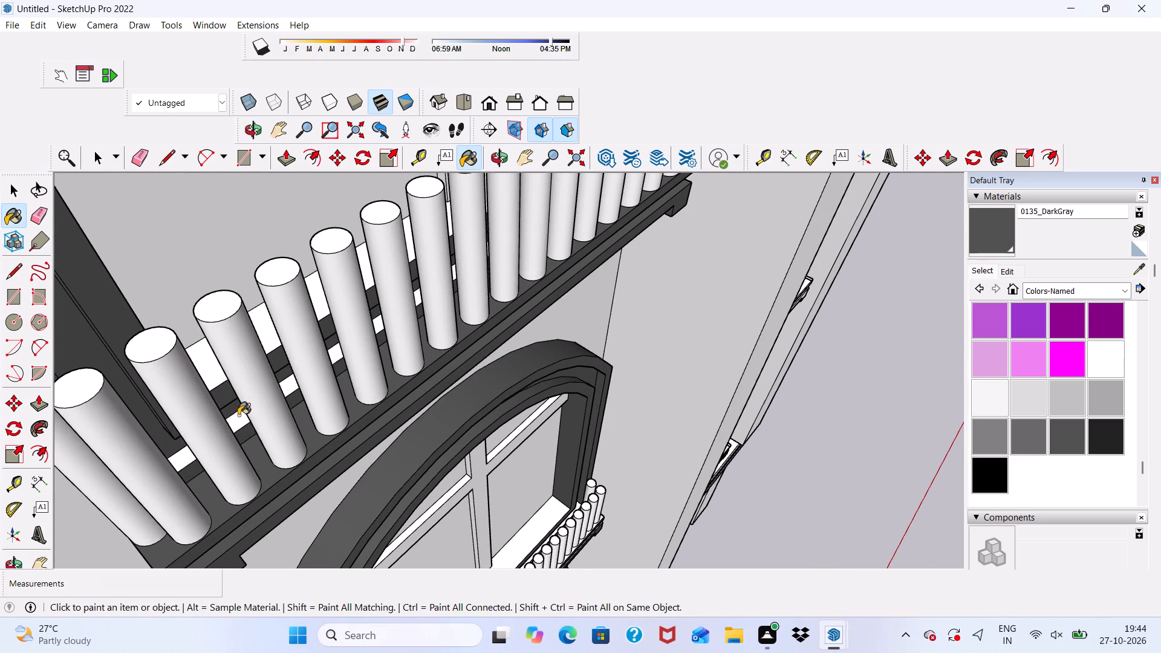
{"action": "scroll", "coordinate": [214, 365], "scroll_direction": "up", "scroll_amount": 1}
{"action": "left_click", "coordinate": [207, 375]}
{"action": "scroll", "coordinate": [207, 375], "scroll_direction": "down", "scroll_amount": 20}
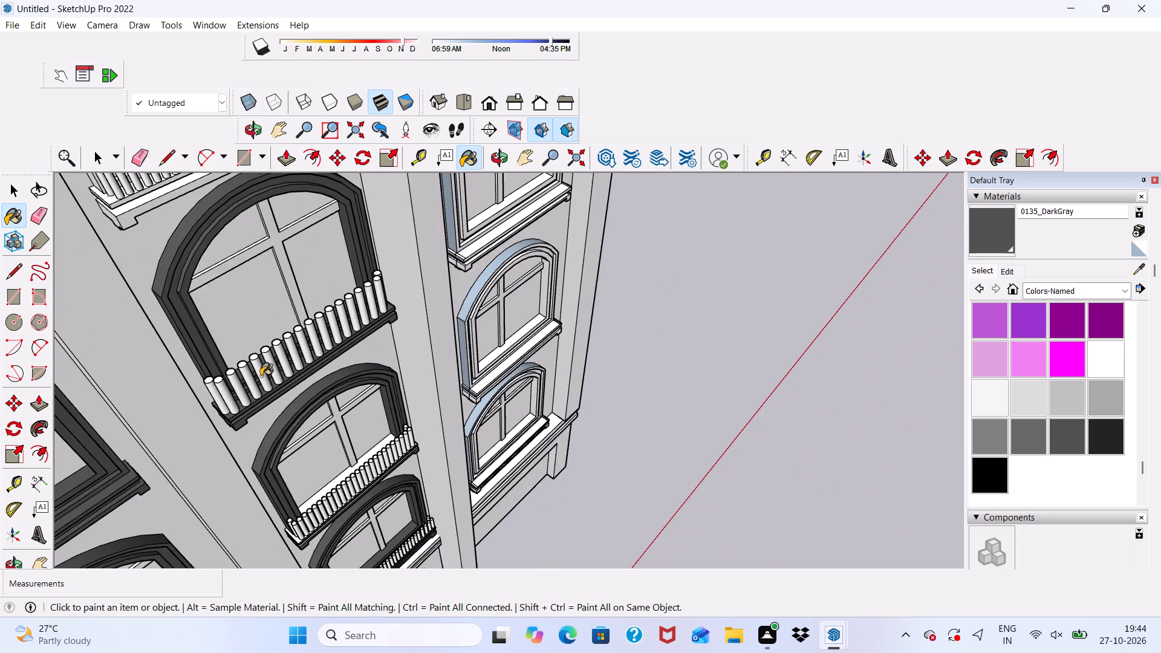
Paint the front bands of the middle column's top-floor arched window frame with 0135_DarkGray.
{"action": "middle_click_drag", "start_coordinate": [261, 376], "coordinate": [171, 250]}
{"action": "scroll", "coordinate": [171, 250], "scroll_direction": "up", "scroll_amount": 1}
{"action": "scroll", "coordinate": [163, 267], "scroll_direction": "down", "scroll_amount": 19}
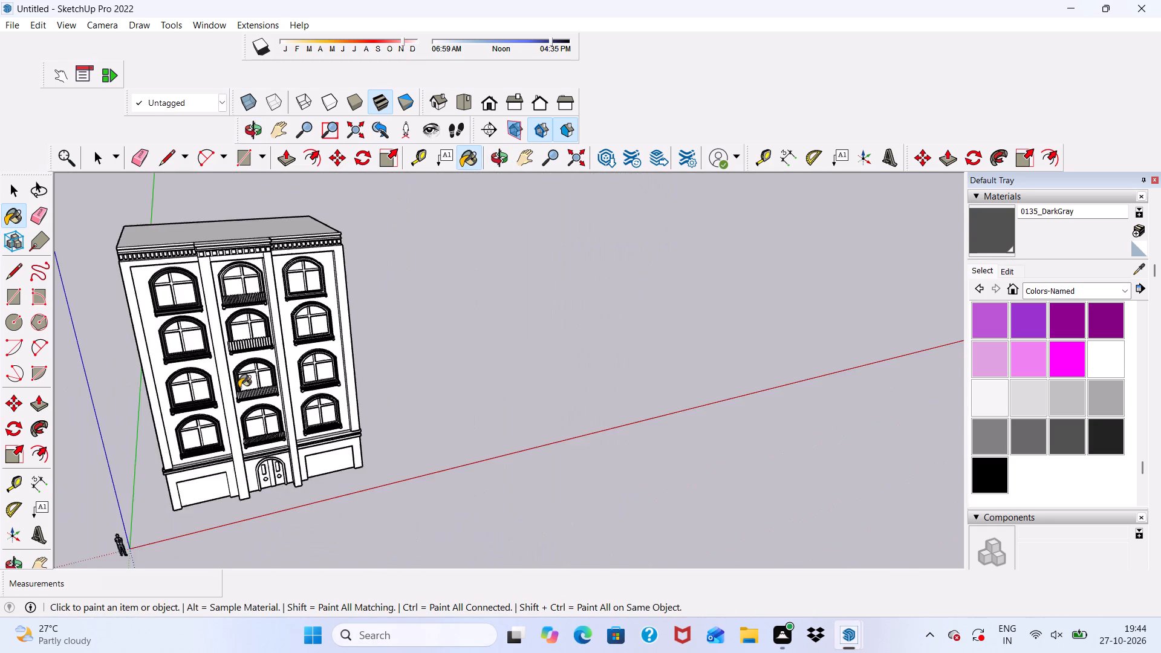
{"action": "scroll", "coordinate": [213, 307], "scroll_direction": "up", "scroll_amount": 15}
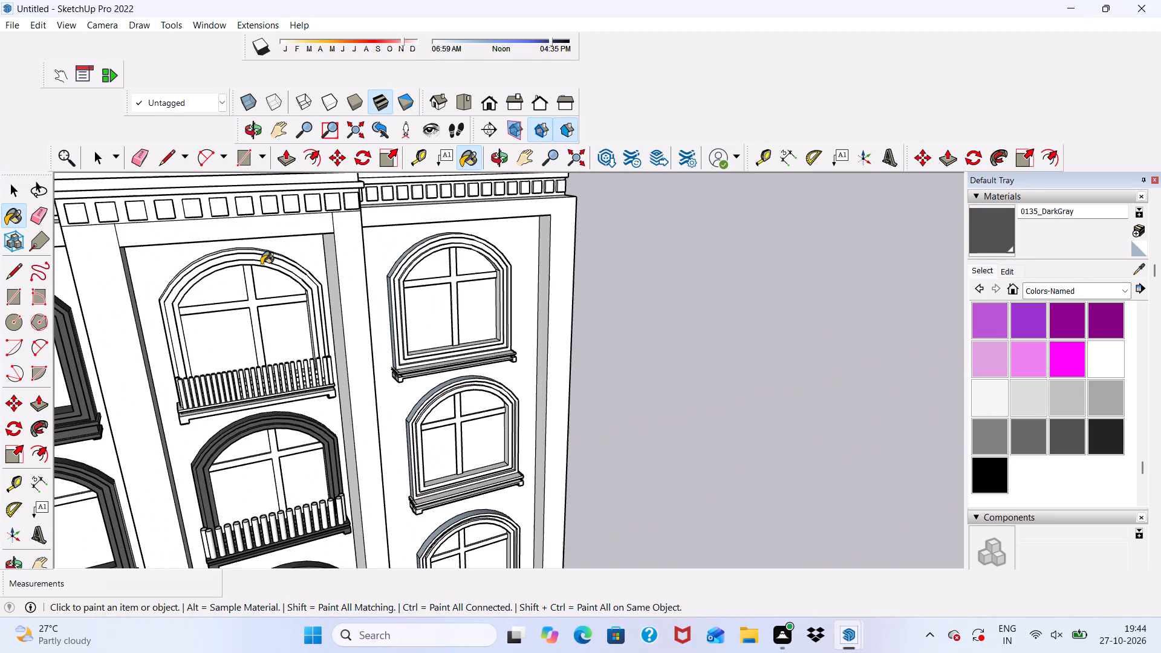
{"action": "scroll", "coordinate": [261, 265], "scroll_direction": "up", "scroll_amount": 10}
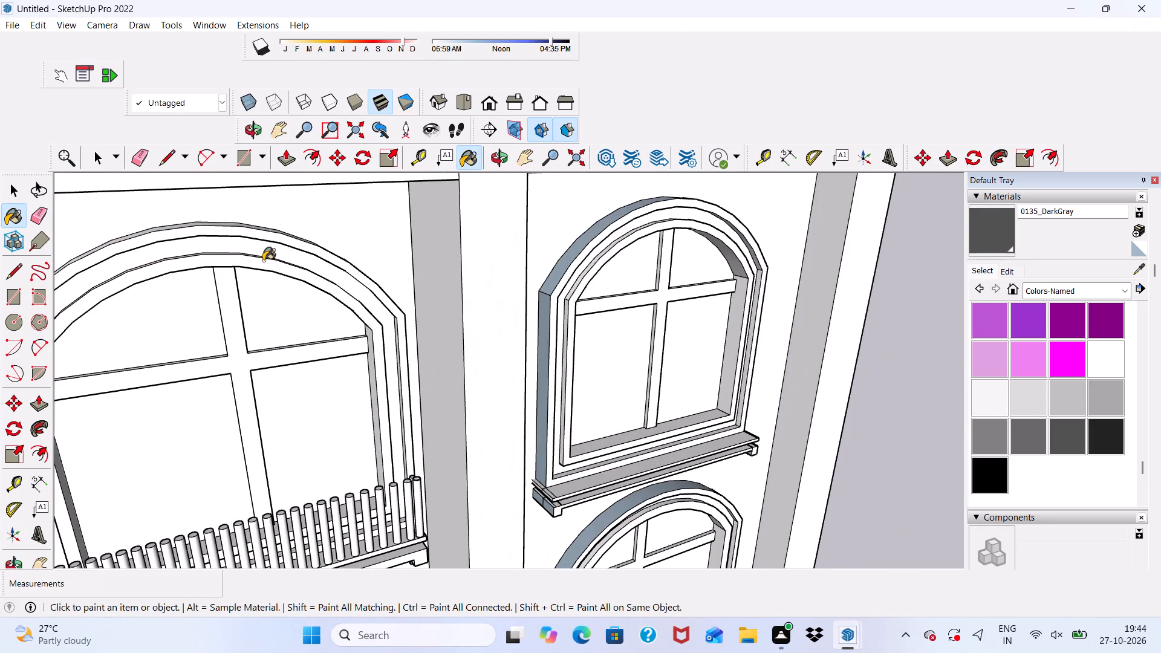
{"action": "left_click", "coordinate": [263, 261]}
{"action": "scroll", "coordinate": [263, 261], "scroll_direction": "up", "scroll_amount": 5}
{"action": "left_click", "coordinate": [263, 248]}
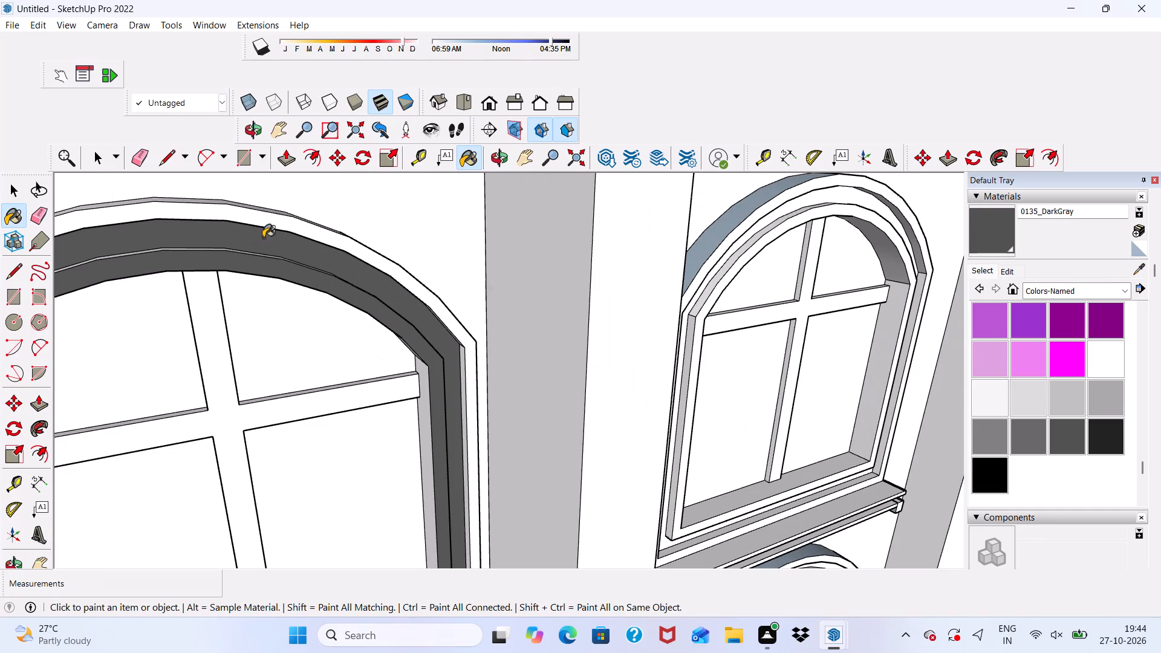
{"action": "left_click", "coordinate": [265, 216]}
Paint the top-floor window frame's outer arch face and the stepped arch face inside it with 0135_DarkGray.
{"action": "scroll", "coordinate": [265, 216], "scroll_direction": "down", "scroll_amount": 7}
{"action": "scroll", "coordinate": [287, 210], "scroll_direction": "up", "scroll_amount": 6}
{"action": "scroll", "coordinate": [287, 210], "scroll_direction": "down", "scroll_amount": 2}
{"action": "middle_click_drag", "start_coordinate": [287, 210], "coordinate": [273, 323]}
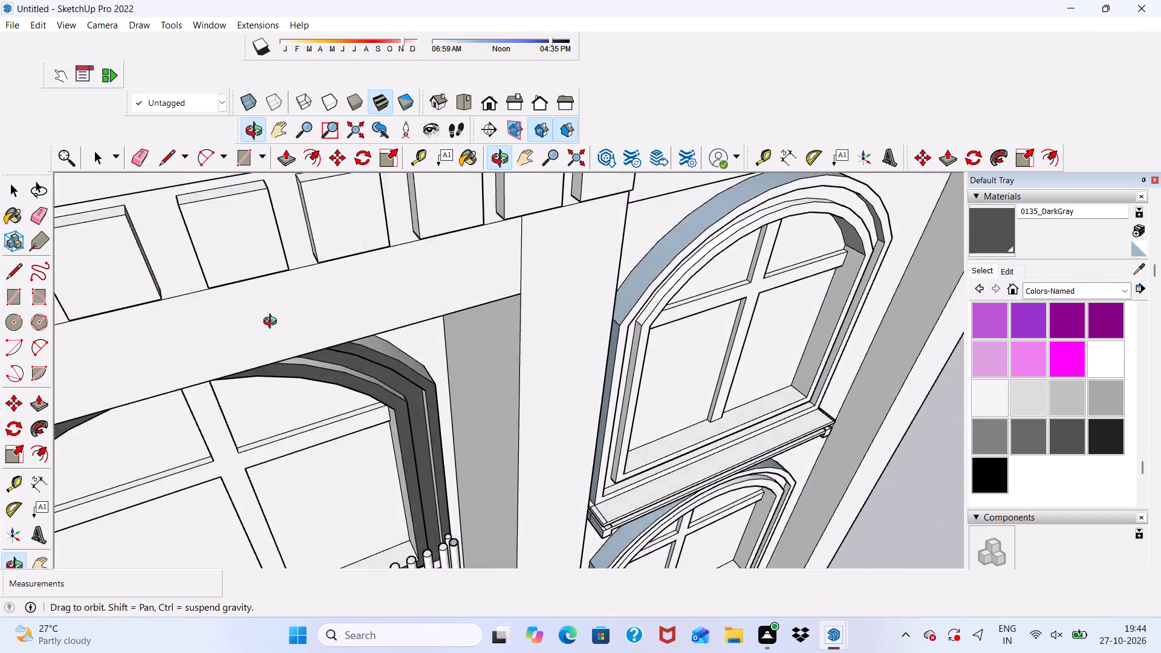
{"action": "middle_click_drag", "start_coordinate": [273, 323], "coordinate": [268, 330]}
{"action": "middle_click_drag", "start_coordinate": [255, 289], "coordinate": [238, 193]}
{"action": "scroll", "coordinate": [288, 389], "scroll_direction": "up", "scroll_amount": 4}
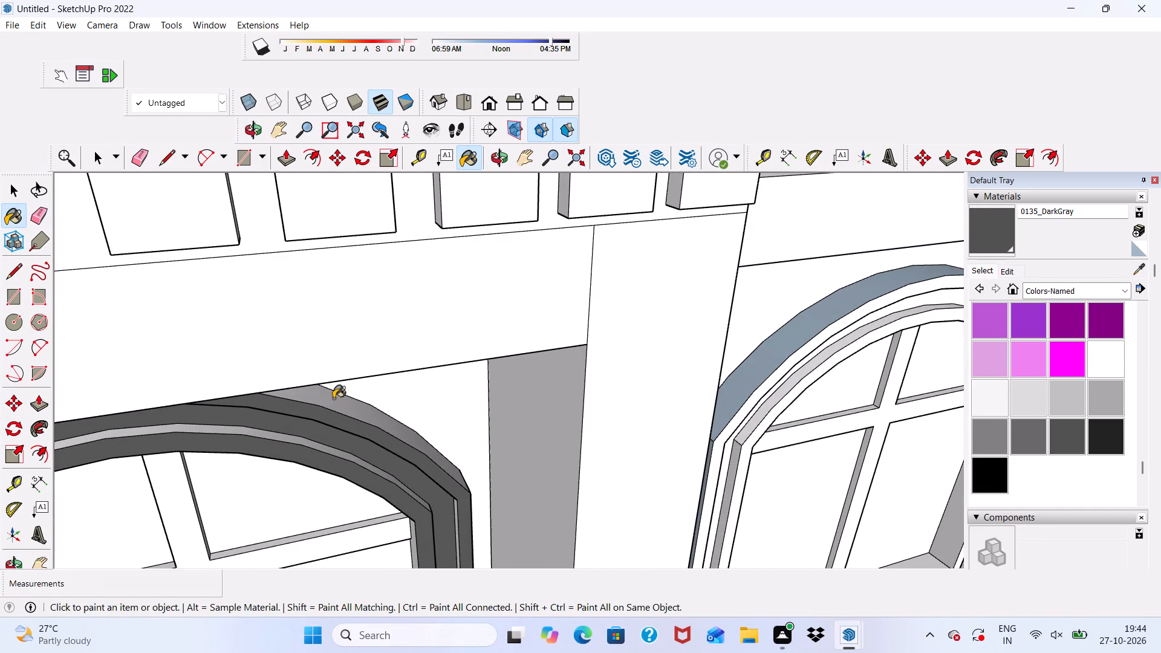
{"action": "left_click", "coordinate": [333, 398]}
{"action": "scroll", "coordinate": [333, 419], "scroll_direction": "up", "scroll_amount": 4}
{"action": "left_click", "coordinate": [314, 456]}
{"action": "scroll", "coordinate": [309, 360], "scroll_direction": "down", "scroll_amount": 6}
{"action": "scroll", "coordinate": [373, 494], "scroll_direction": "up", "scroll_amount": 5}
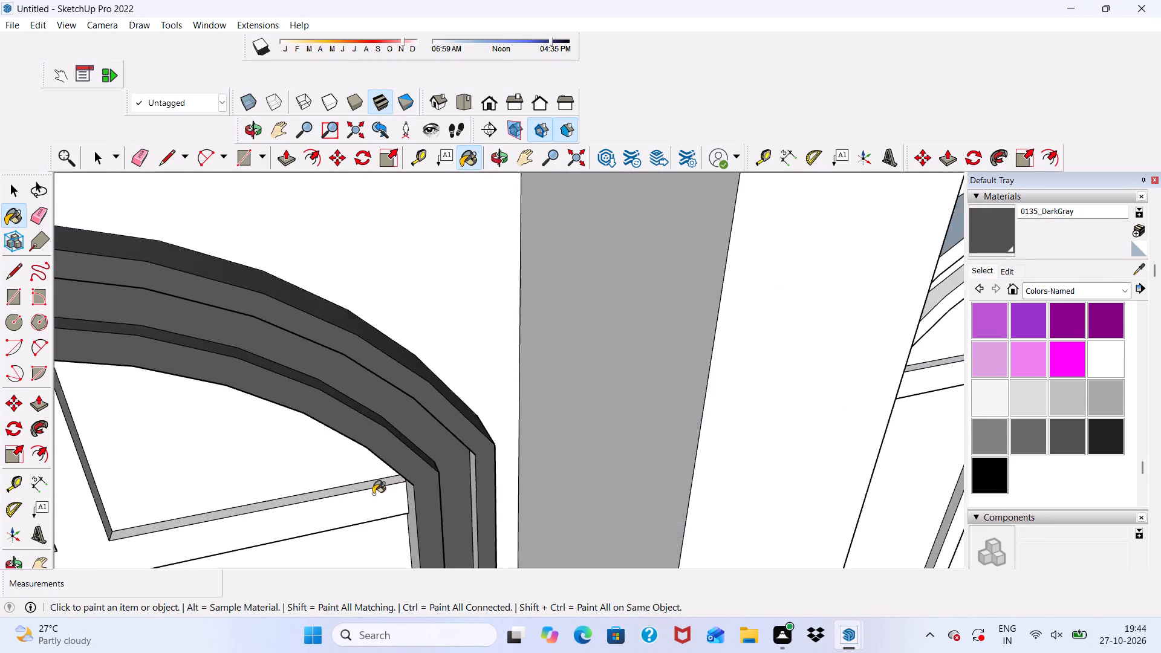
Paint the frame's right inner jamb, the remaining step faces beside it and the arch underside with 0135_DarkGray.
{"action": "scroll", "coordinate": [373, 494], "scroll_direction": "up", "scroll_amount": 1}
{"action": "scroll", "coordinate": [381, 489], "scroll_direction": "down", "scroll_amount": 3}
{"action": "middle_click_drag", "start_coordinate": [381, 489], "coordinate": [429, 403]}
{"action": "scroll", "coordinate": [426, 487], "scroll_direction": "up", "scroll_amount": 1}
{"action": "left_click", "coordinate": [417, 486]}
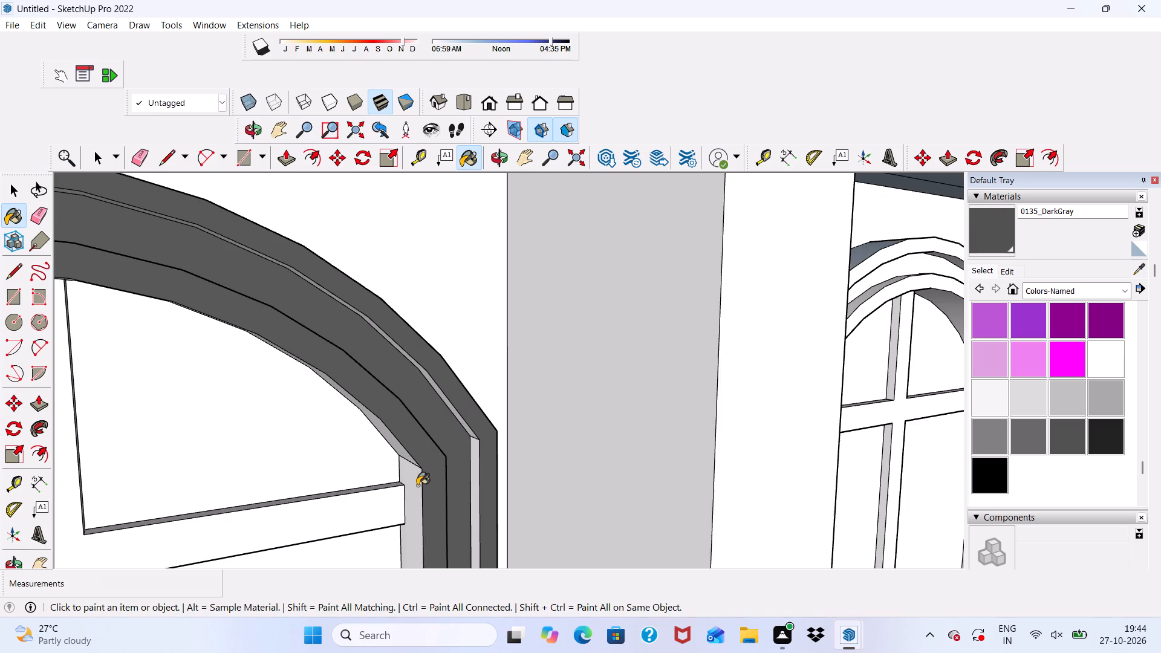
{"action": "scroll", "coordinate": [412, 458], "scroll_direction": "up", "scroll_amount": 3}
{"action": "left_click", "coordinate": [395, 455]}
{"action": "left_click", "coordinate": [471, 400]}
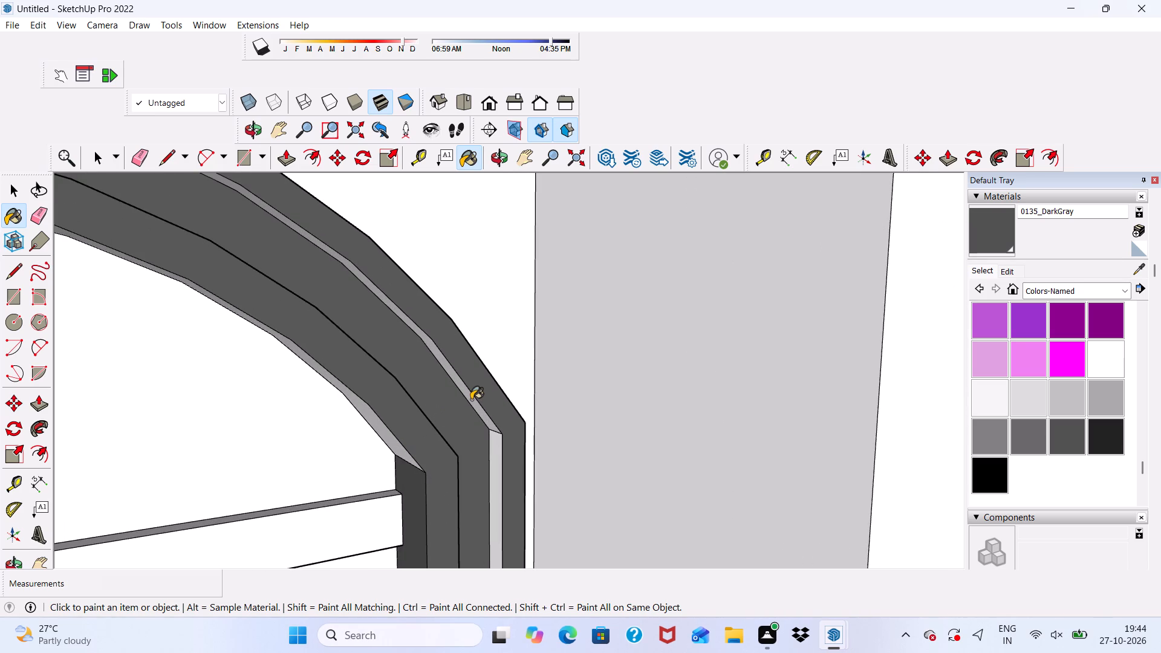
{"action": "left_click", "coordinate": [496, 467]}
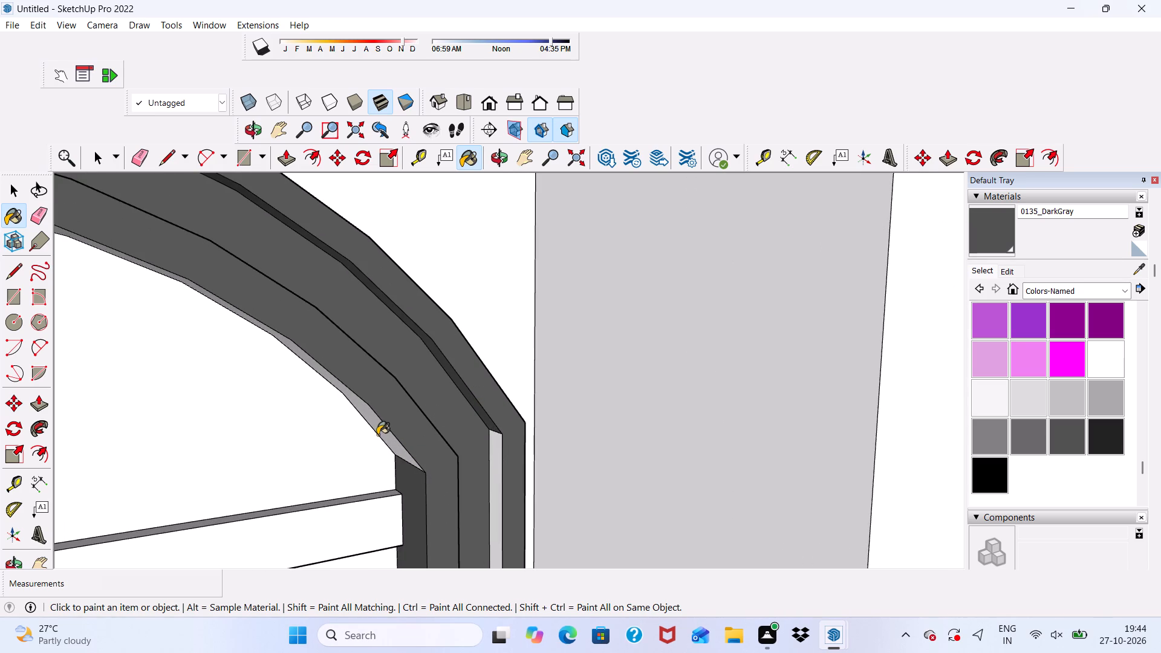
{"action": "left_click", "coordinate": [377, 435]}
{"action": "scroll", "coordinate": [378, 429], "scroll_direction": "down", "scroll_amount": 4}
{"action": "scroll", "coordinate": [378, 429], "scroll_direction": "up", "scroll_amount": 3}
{"action": "left_click", "coordinate": [379, 425]}
Paint the inner reveal and inward-facing step of the frame's left jamb with 0135_DarkGray.
{"action": "scroll", "coordinate": [379, 414], "scroll_direction": "down", "scroll_amount": 2}
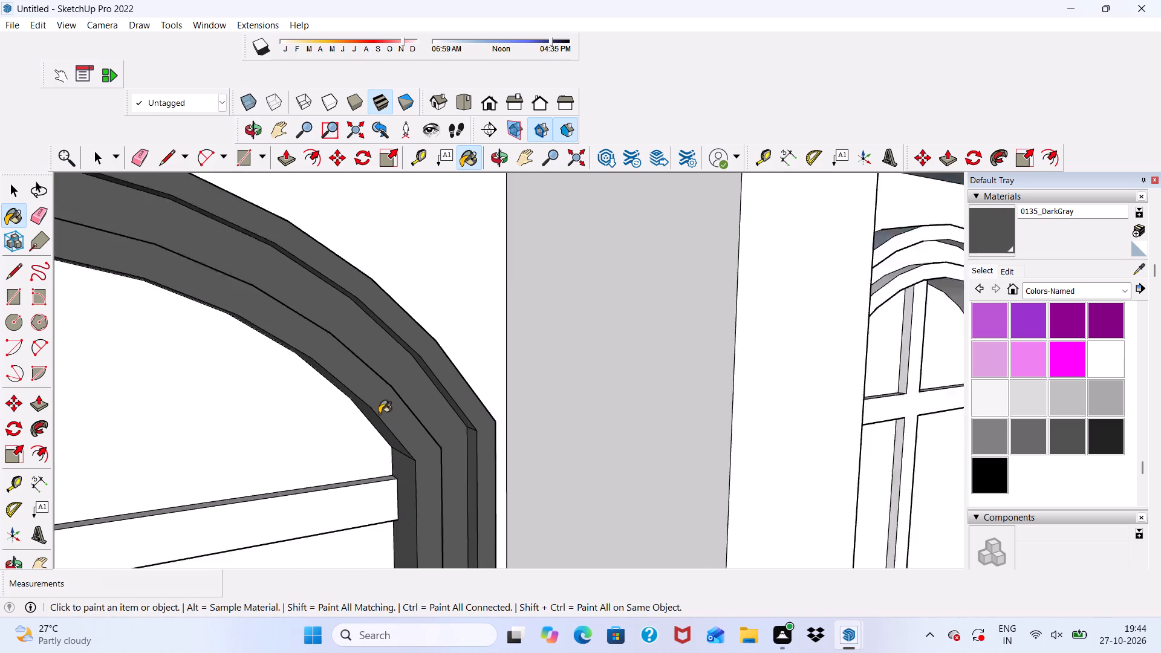
{"action": "scroll", "coordinate": [379, 414], "scroll_direction": "down", "scroll_amount": 12}
{"action": "middle_click_drag", "start_coordinate": [402, 438], "coordinate": [178, 426]}
{"action": "scroll", "coordinate": [202, 512], "scroll_direction": "up", "scroll_amount": 3}
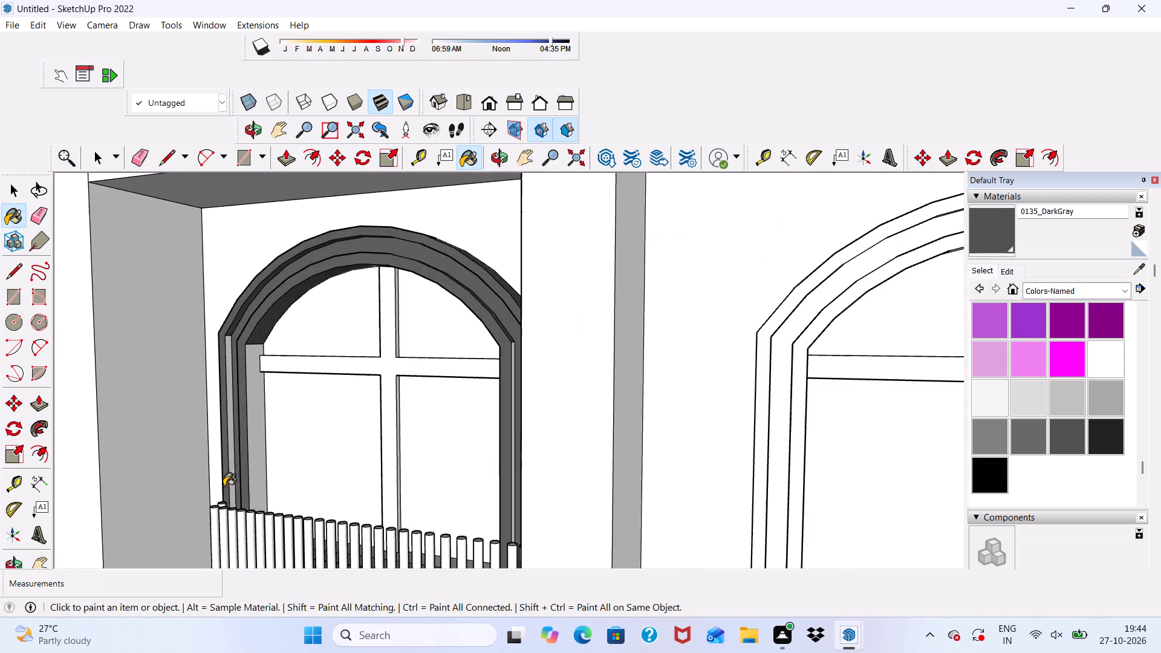
{"action": "scroll", "coordinate": [224, 486], "scroll_direction": "up", "scroll_amount": 6}
{"action": "left_click", "coordinate": [262, 414]}
{"action": "scroll", "coordinate": [192, 426], "scroll_direction": "up", "scroll_amount": 4}
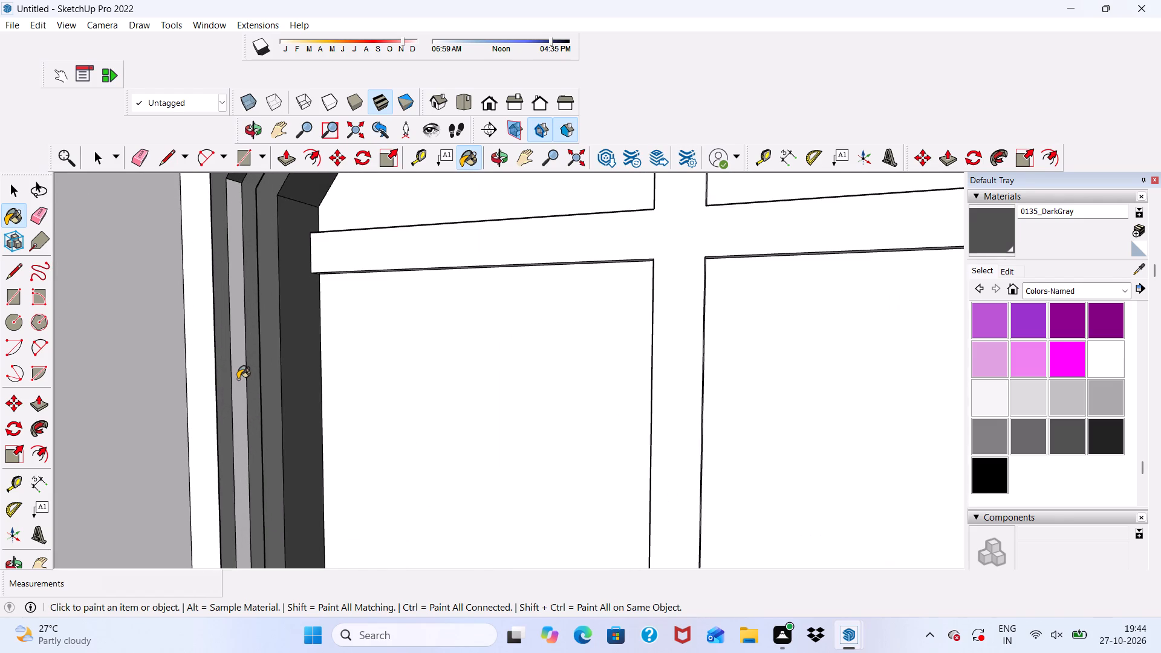
{"action": "left_click", "coordinate": [238, 379]}
Paint the outward-facing side and step faces of the frame's left jamb with 0135_DarkGray.
{"action": "scroll", "coordinate": [235, 386], "scroll_direction": "down", "scroll_amount": 4}
{"action": "middle_click_drag", "start_coordinate": [234, 394], "coordinate": [538, 414]}
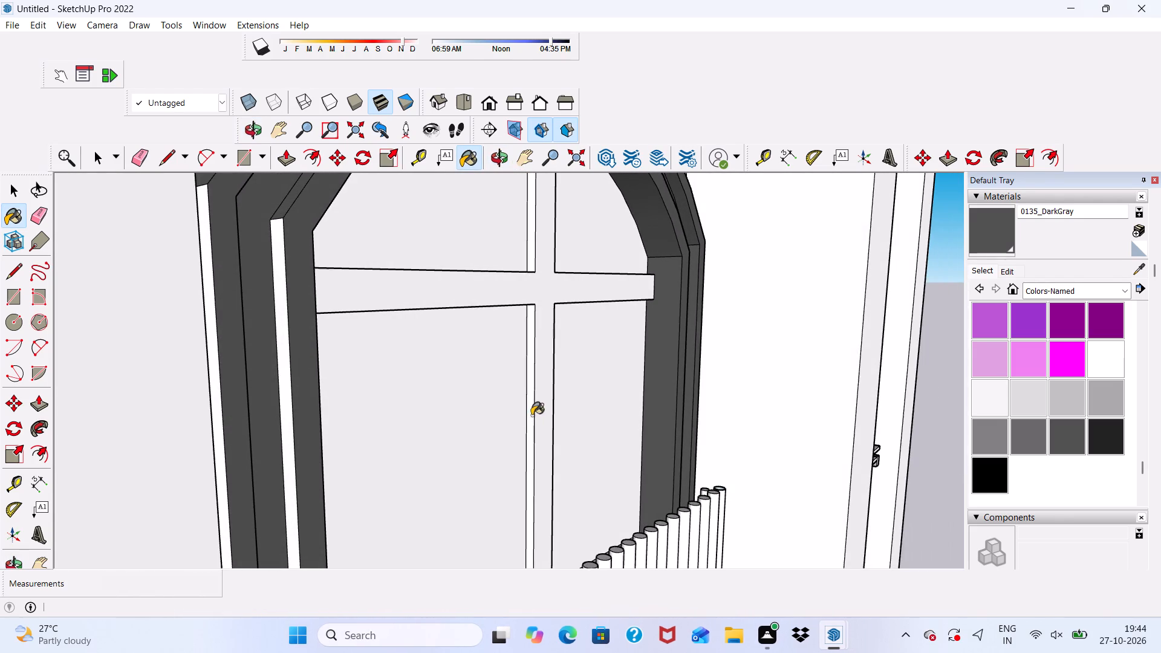
{"action": "scroll", "coordinate": [285, 378], "scroll_direction": "up", "scroll_amount": 4}
{"action": "scroll", "coordinate": [199, 373], "scroll_direction": "up", "scroll_amount": 3}
{"action": "left_click", "coordinate": [198, 372]}
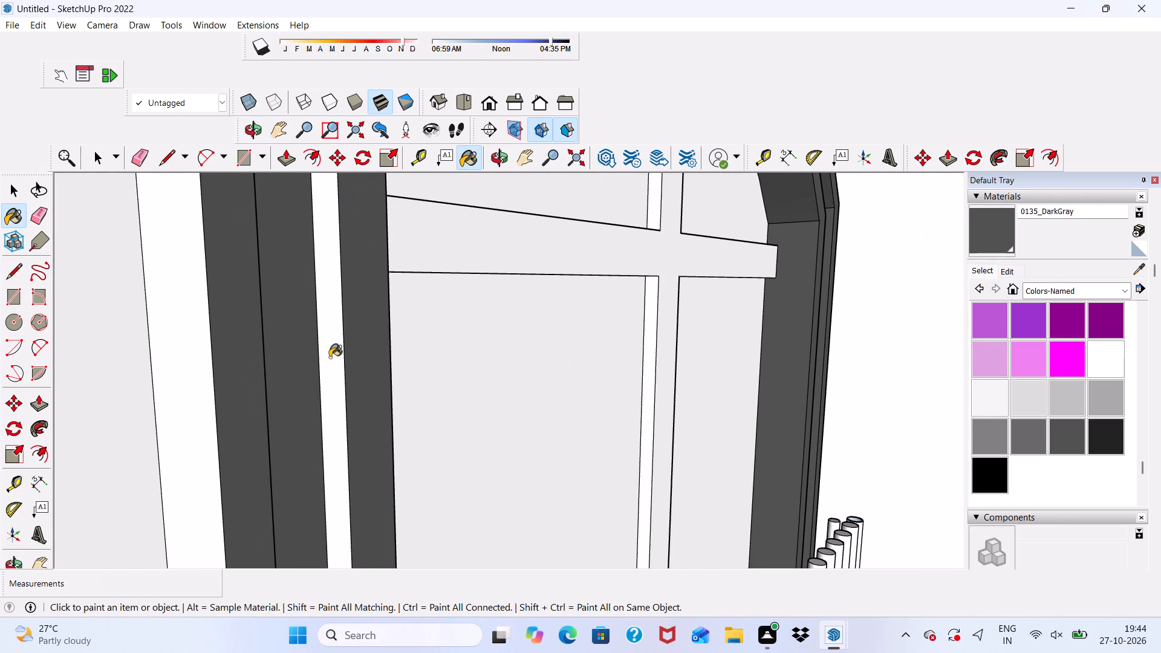
{"action": "left_click", "coordinate": [330, 357]}
Paint the outward-facing side and step faces of the frame's right jamb with 0135_DarkGray.
{"action": "scroll", "coordinate": [296, 365], "scroll_direction": "down", "scroll_amount": 6}
{"action": "scroll", "coordinate": [221, 346], "scroll_direction": "down", "scroll_amount": 6}
{"action": "scroll", "coordinate": [272, 345], "scroll_direction": "down", "scroll_amount": 4}
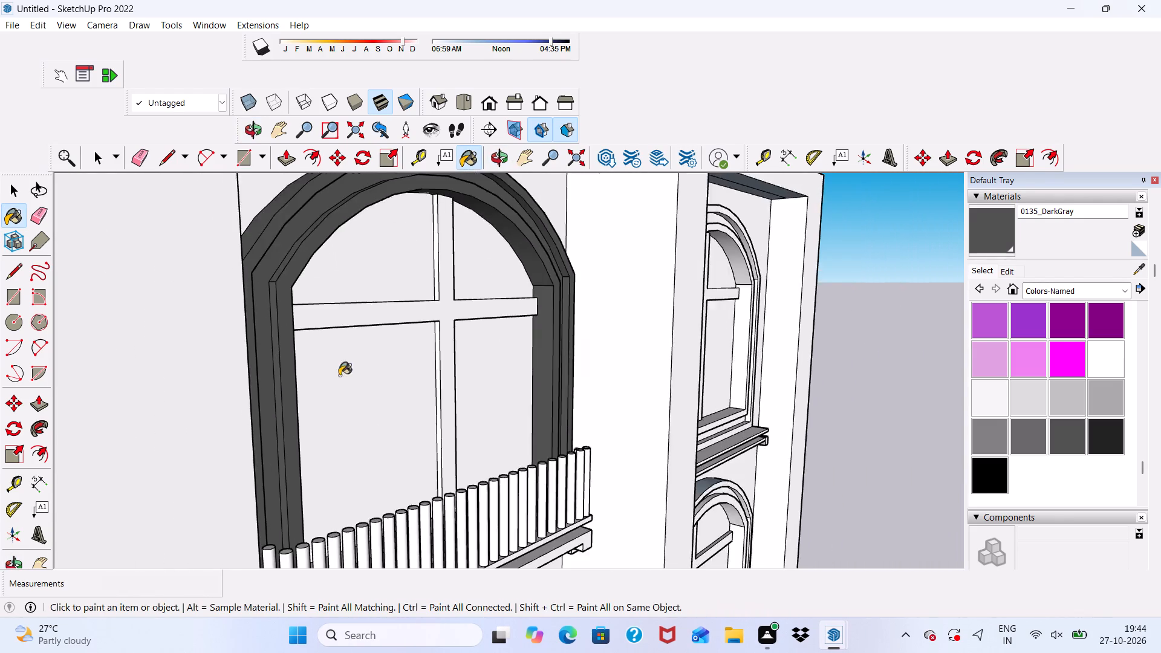
{"action": "scroll", "coordinate": [339, 375], "scroll_direction": "down", "scroll_amount": 6}
{"action": "middle_click_drag", "start_coordinate": [357, 368], "coordinate": [158, 464]}
{"action": "scroll", "coordinate": [558, 319], "scroll_direction": "up", "scroll_amount": 12}
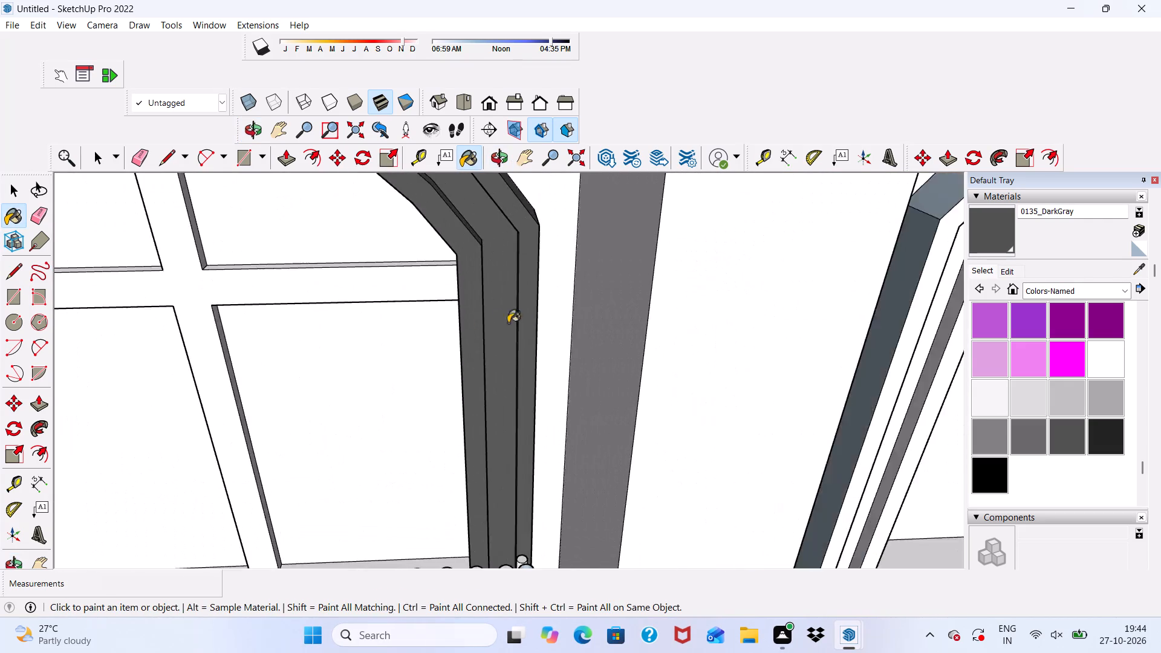
{"action": "scroll", "coordinate": [508, 323], "scroll_direction": "up", "scroll_amount": 5}
{"action": "middle_click_drag", "start_coordinate": [552, 322], "coordinate": [494, 340]}
{"action": "scroll", "coordinate": [537, 320], "scroll_direction": "up", "scroll_amount": 3}
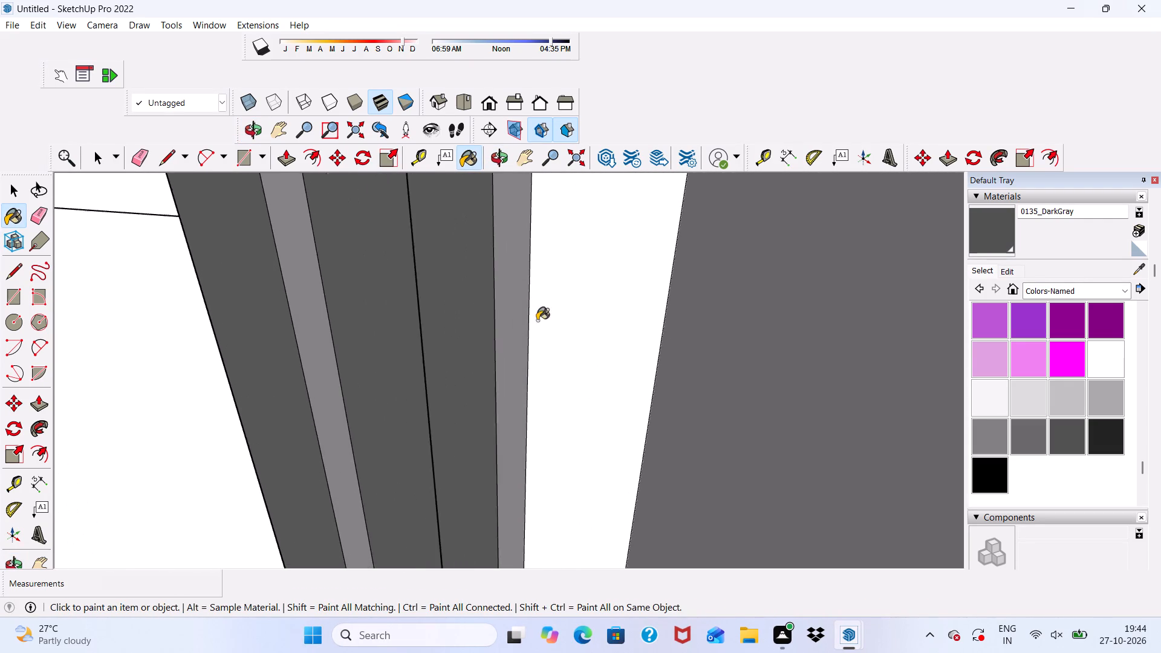
{"action": "scroll", "coordinate": [537, 320], "scroll_direction": "up", "scroll_amount": 4}
{"action": "left_click", "coordinate": [512, 323]}
{"action": "left_click", "coordinate": [284, 355]}
{"action": "scroll", "coordinate": [284, 355], "scroll_direction": "down", "scroll_amount": 5}
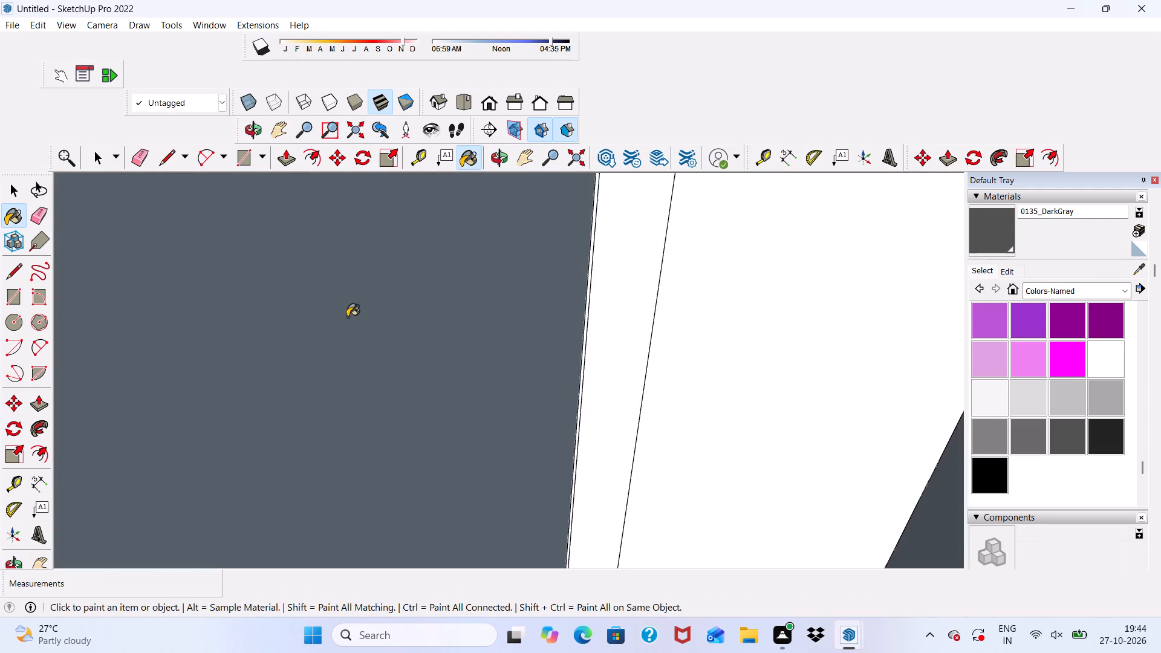
{"action": "scroll", "coordinate": [347, 317], "scroll_direction": "down", "scroll_amount": 11}
Paint the front faces of the top-floor balcony ledge's upper slab, middle band and lower band with 0135_DarkGray.
{"action": "left_click", "coordinate": [492, 100]}
{"action": "scroll", "coordinate": [485, 149], "scroll_direction": "down", "scroll_amount": 6}
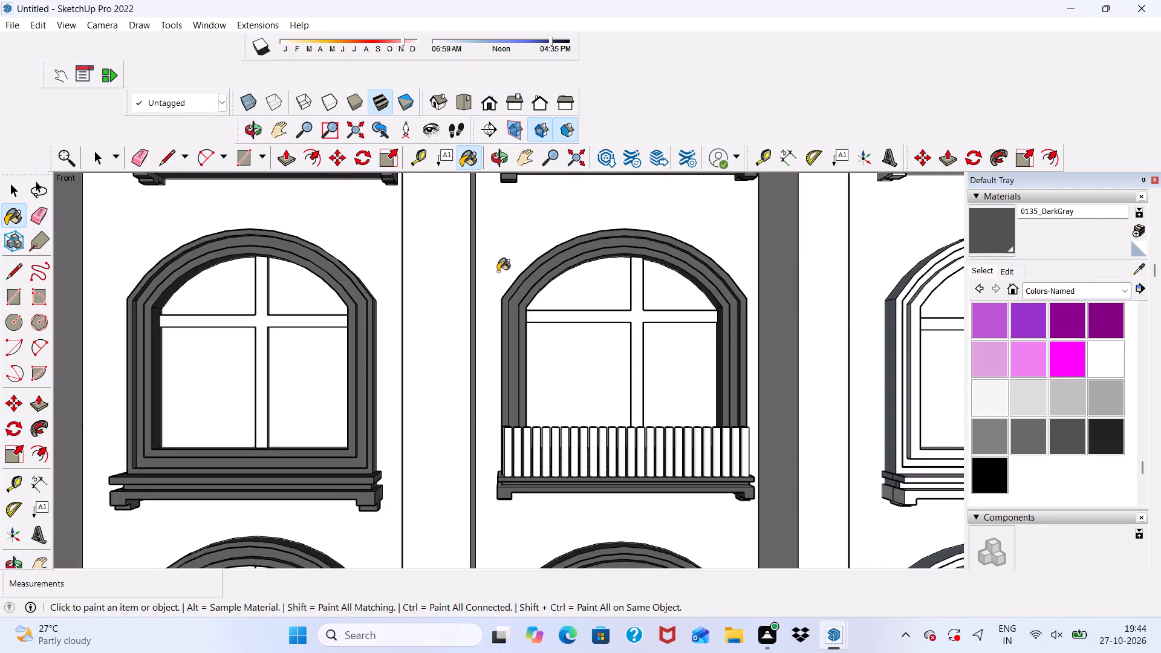
{"action": "scroll", "coordinate": [498, 271], "scroll_direction": "down", "scroll_amount": 17}
{"action": "scroll", "coordinate": [491, 257], "scroll_direction": "up", "scroll_amount": 6}
{"action": "scroll", "coordinate": [493, 207], "scroll_direction": "down", "scroll_amount": 13}
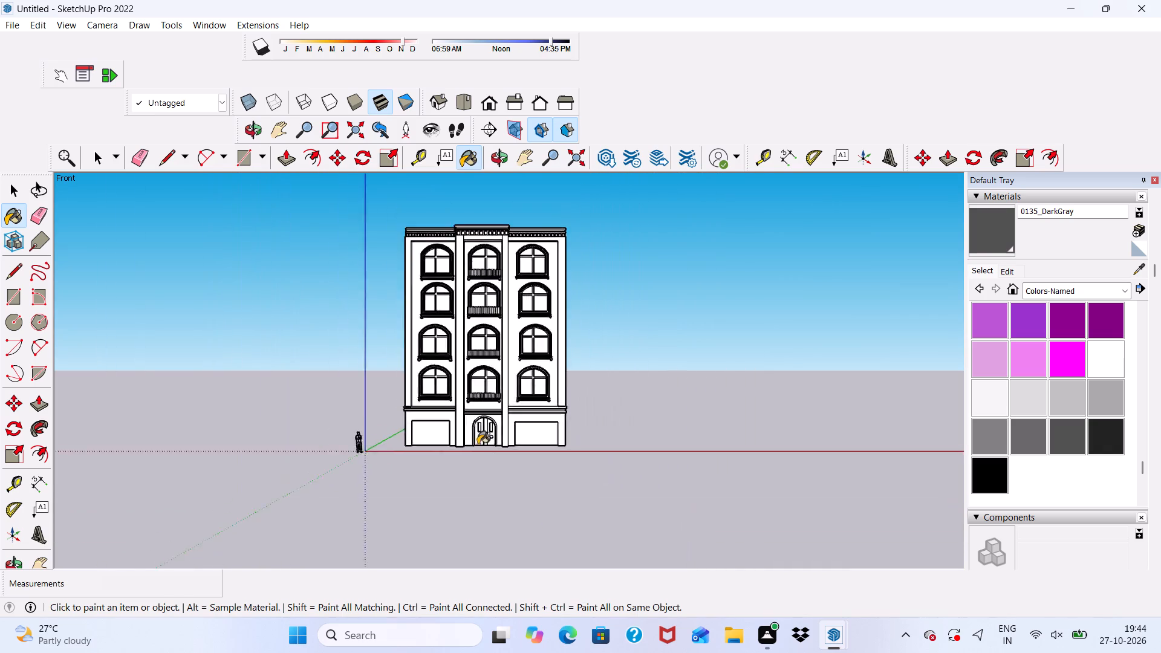
{"action": "scroll", "coordinate": [464, 280], "scroll_direction": "up", "scroll_amount": 20}
{"action": "scroll", "coordinate": [464, 280], "scroll_direction": "up", "scroll_amount": 9}
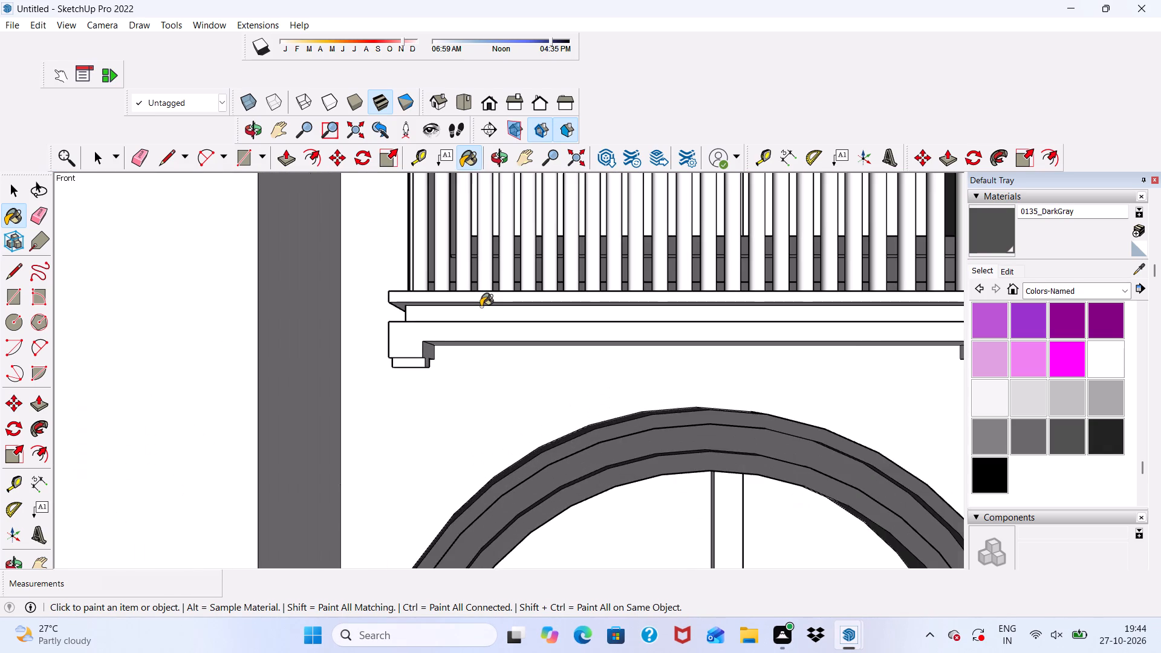
{"action": "scroll", "coordinate": [481, 307], "scroll_direction": "up", "scroll_amount": 1}
{"action": "left_click", "coordinate": [481, 307]}
{"action": "scroll", "coordinate": [478, 294], "scroll_direction": "up", "scroll_amount": 3}
{"action": "left_click", "coordinate": [477, 293]}
{"action": "scroll", "coordinate": [455, 303], "scroll_direction": "up", "scroll_amount": 4}
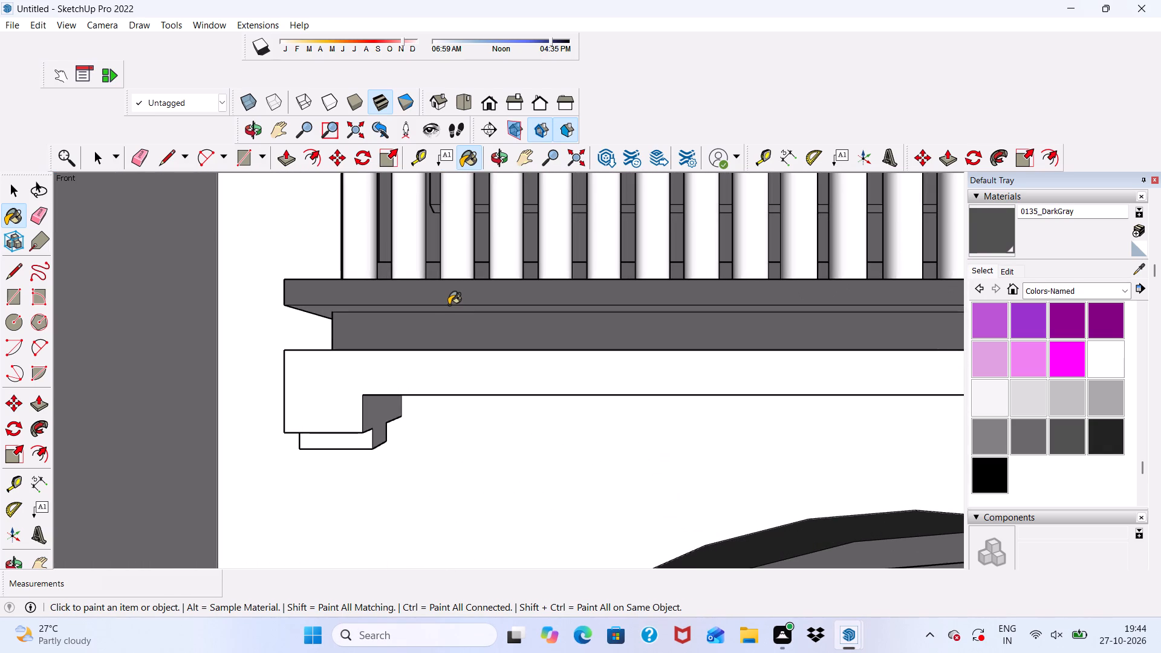
{"action": "left_click", "coordinate": [449, 306]}
{"action": "left_click", "coordinate": [432, 350]}
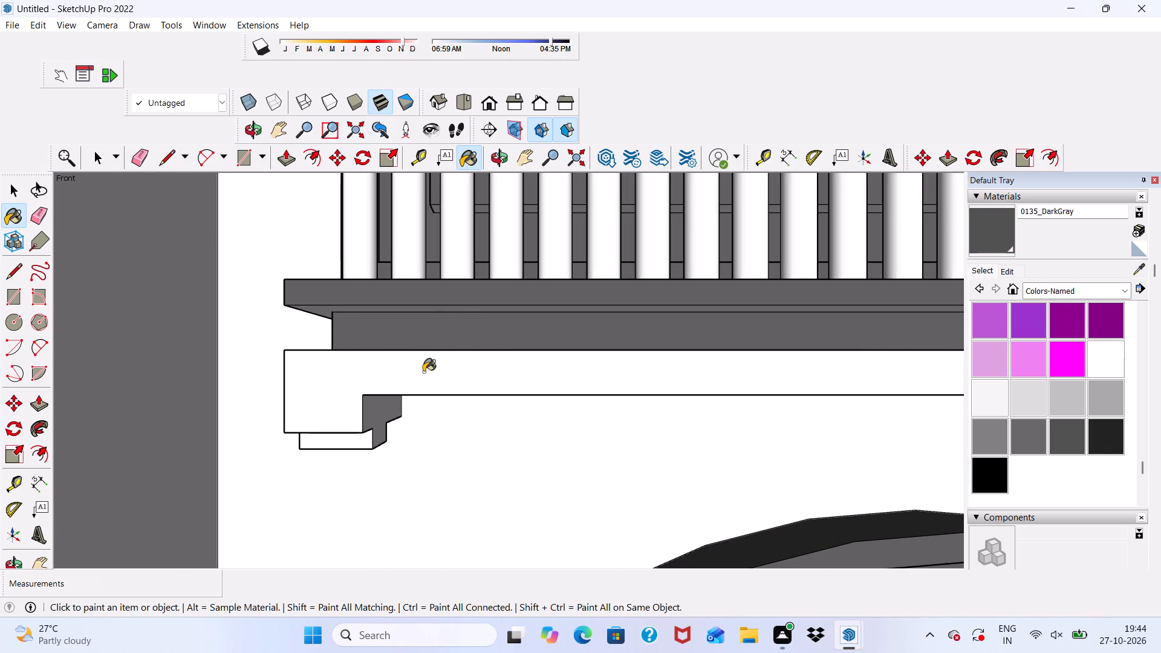
{"action": "left_click", "coordinate": [423, 372]}
Paint the top faces of the top-floor balcony ledge, window sill and frame's bottom step with 0135_DarkGray.
{"action": "scroll", "coordinate": [422, 368], "scroll_direction": "down", "scroll_amount": 2}
{"action": "middle_click_drag", "start_coordinate": [422, 368], "coordinate": [416, 475]}
{"action": "scroll", "coordinate": [375, 362], "scroll_direction": "up", "scroll_amount": 1}
{"action": "left_click", "coordinate": [374, 355]}
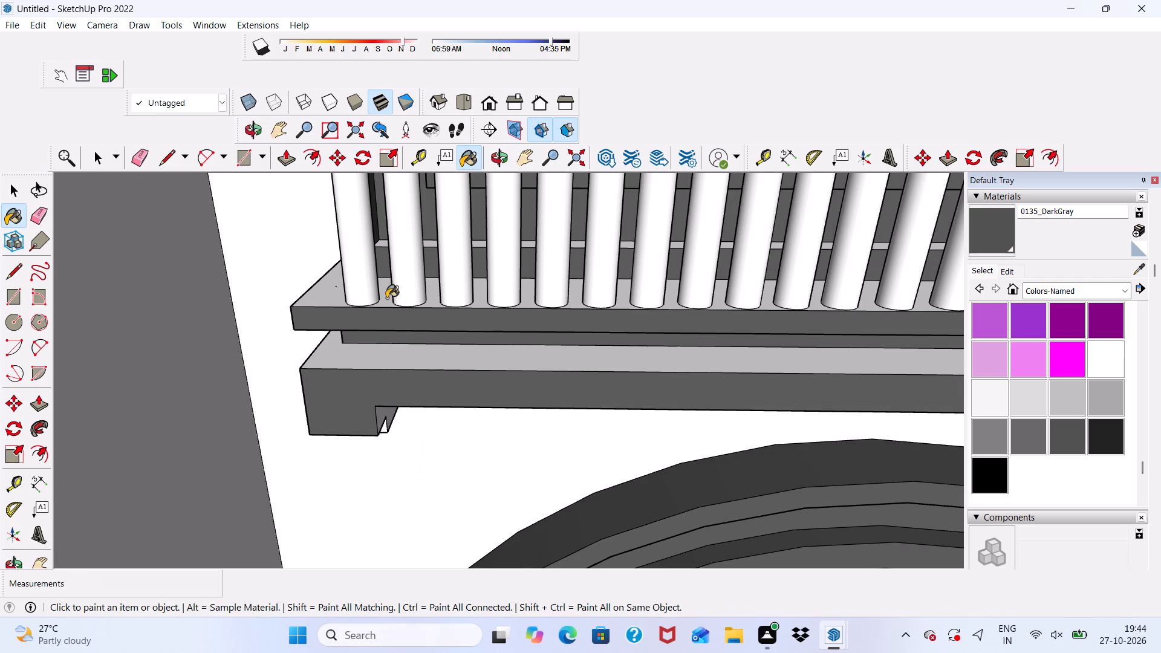
{"action": "left_click", "coordinate": [386, 298]}
{"action": "scroll", "coordinate": [337, 293], "scroll_direction": "down", "scroll_amount": 6}
{"action": "middle_click_drag", "start_coordinate": [369, 332], "coordinate": [287, 557]}
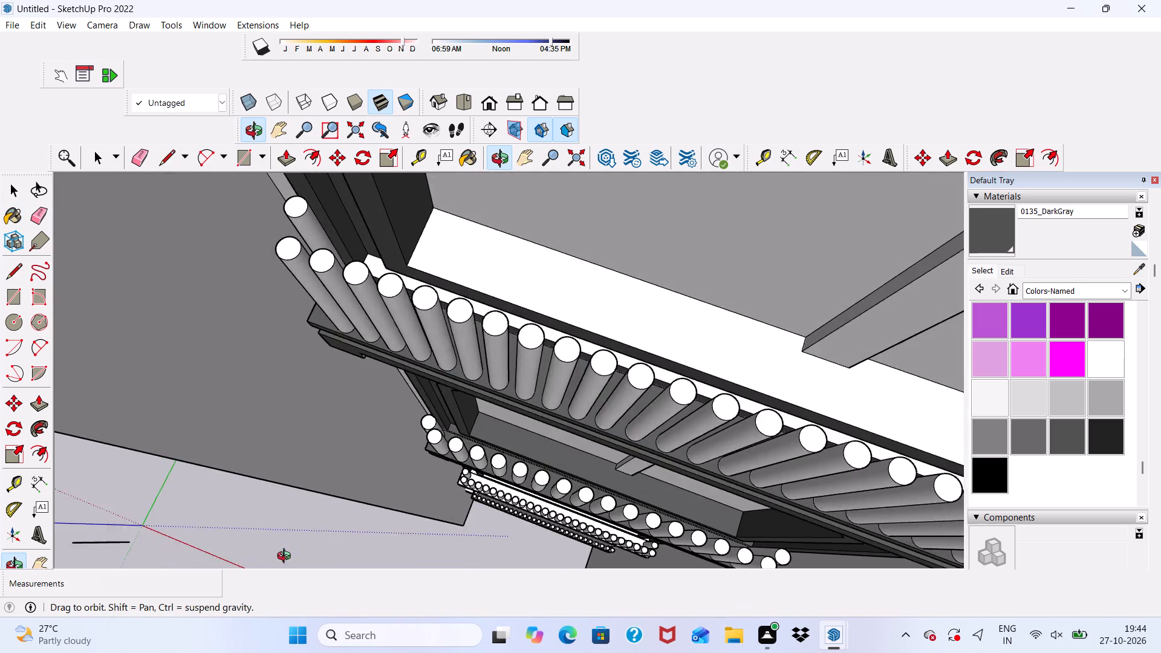
{"action": "middle_click_drag", "start_coordinate": [287, 557], "coordinate": [230, 550]}
{"action": "scroll", "coordinate": [568, 230], "scroll_direction": "up", "scroll_amount": 4}
{"action": "left_click", "coordinate": [491, 274]}
{"action": "scroll", "coordinate": [366, 287], "scroll_direction": "up", "scroll_amount": 4}
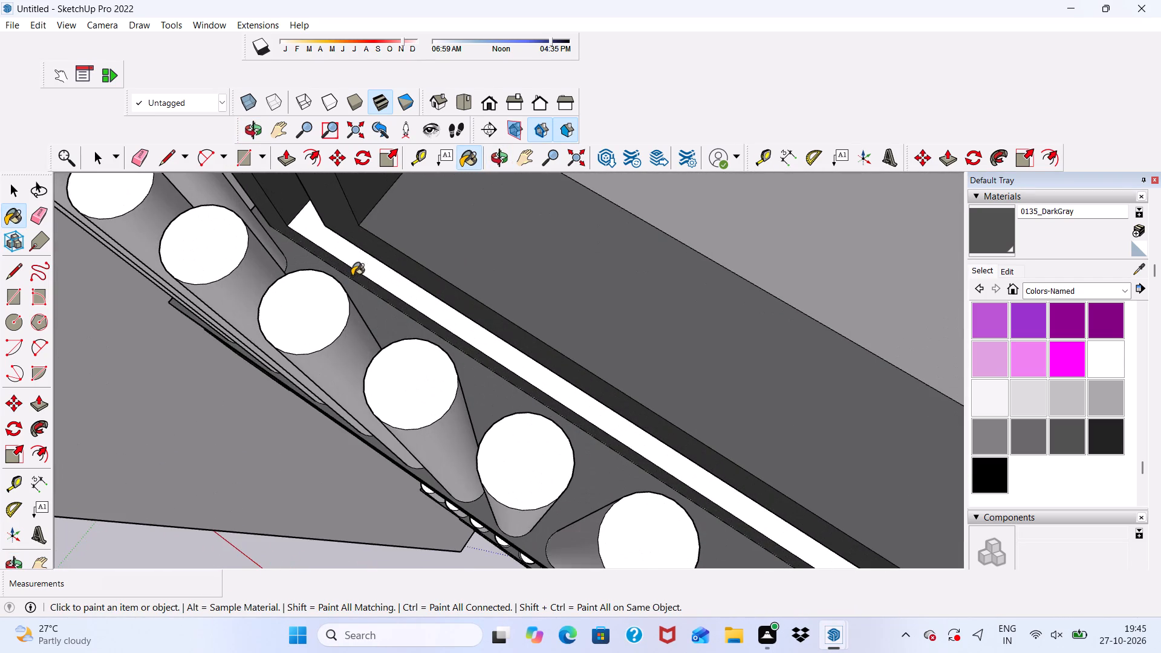
{"action": "left_click", "coordinate": [353, 261]}
Paint the undersides of the top-floor balcony ledge's upper slab and lower band with 0135_DarkGray.
{"action": "scroll", "coordinate": [353, 261], "scroll_direction": "down", "scroll_amount": 8}
{"action": "middle_click_drag", "start_coordinate": [352, 322], "coordinate": [544, 160]}
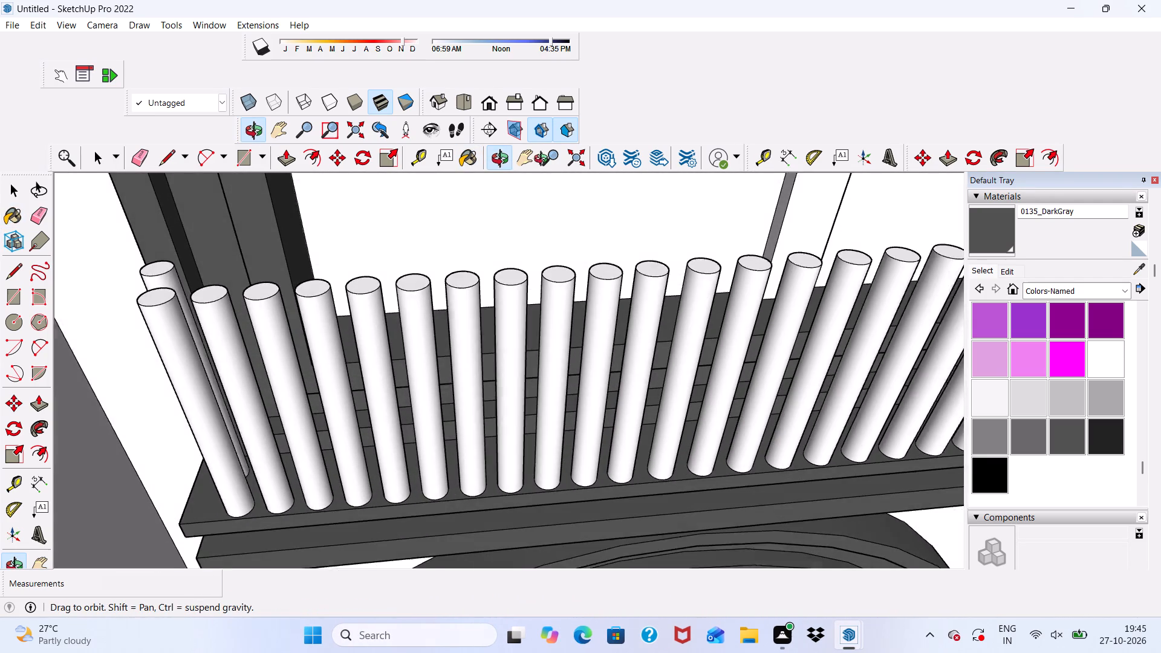
{"action": "middle_click_drag", "start_coordinate": [544, 160], "coordinate": [543, 161]}
{"action": "scroll", "coordinate": [544, 160], "scroll_direction": "down", "scroll_amount": 7}
{"action": "scroll", "coordinate": [395, 437], "scroll_direction": "up", "scroll_amount": 7}
{"action": "scroll", "coordinate": [395, 432], "scroll_direction": "down", "scroll_amount": 5}
{"action": "scroll", "coordinate": [440, 296], "scroll_direction": "down", "scroll_amount": 3}
{"action": "middle_click_drag", "start_coordinate": [441, 382], "coordinate": [441, 342]}
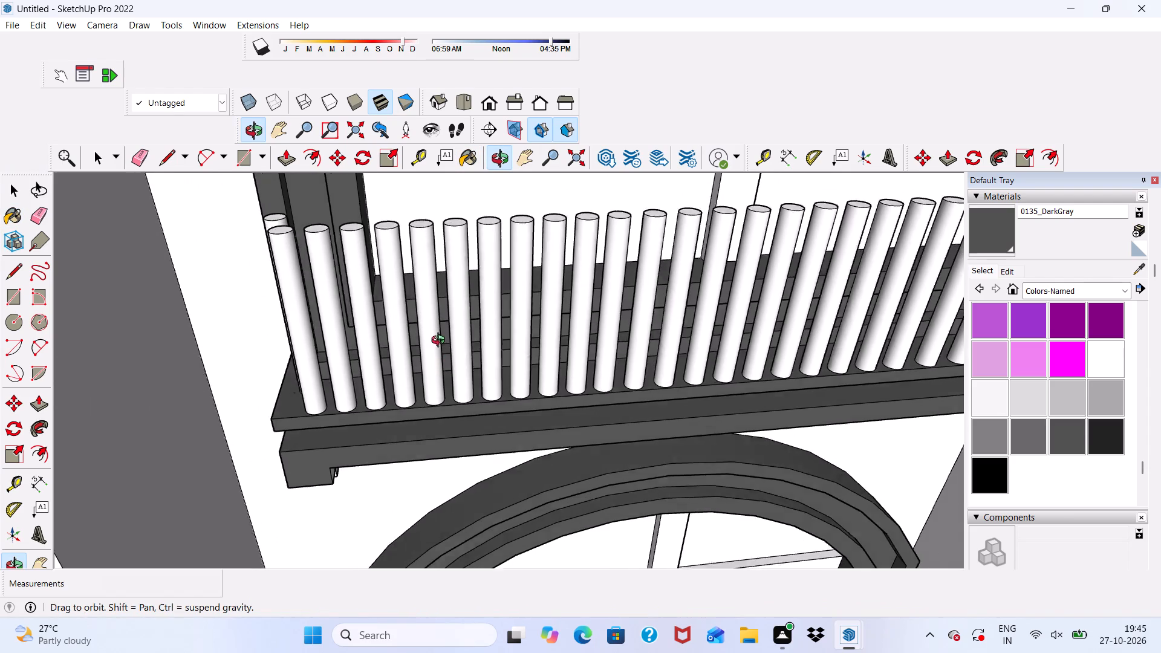
{"action": "middle_click_drag", "start_coordinate": [441, 342], "coordinate": [444, 184]}
{"action": "scroll", "coordinate": [354, 472], "scroll_direction": "up", "scroll_amount": 4}
{"action": "middle_click_drag", "start_coordinate": [348, 408], "coordinate": [365, 329]}
{"action": "scroll", "coordinate": [365, 329], "scroll_direction": "up", "scroll_amount": 2}
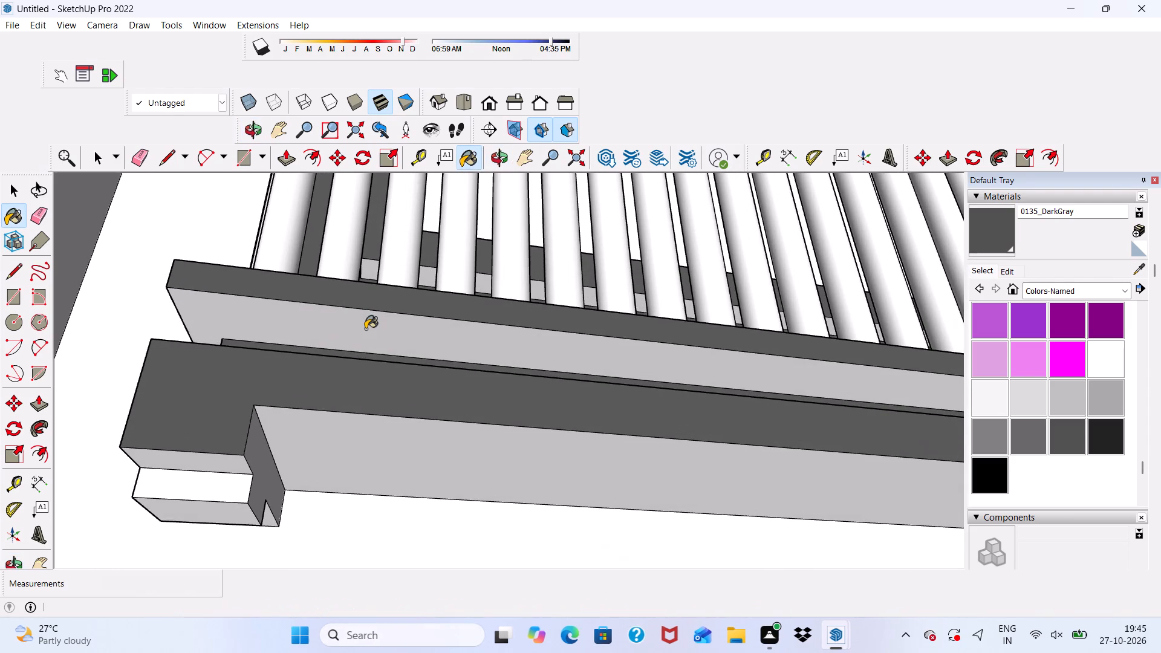
{"action": "left_click", "coordinate": [366, 326]}
{"action": "left_click", "coordinate": [340, 448]}
Paint the stepped front, bottom and inner side faces of the ledge's left bracket with 0135_DarkGray.
{"action": "scroll", "coordinate": [217, 485], "scroll_direction": "up", "scroll_amount": 3}
{"action": "left_click", "coordinate": [217, 485]}
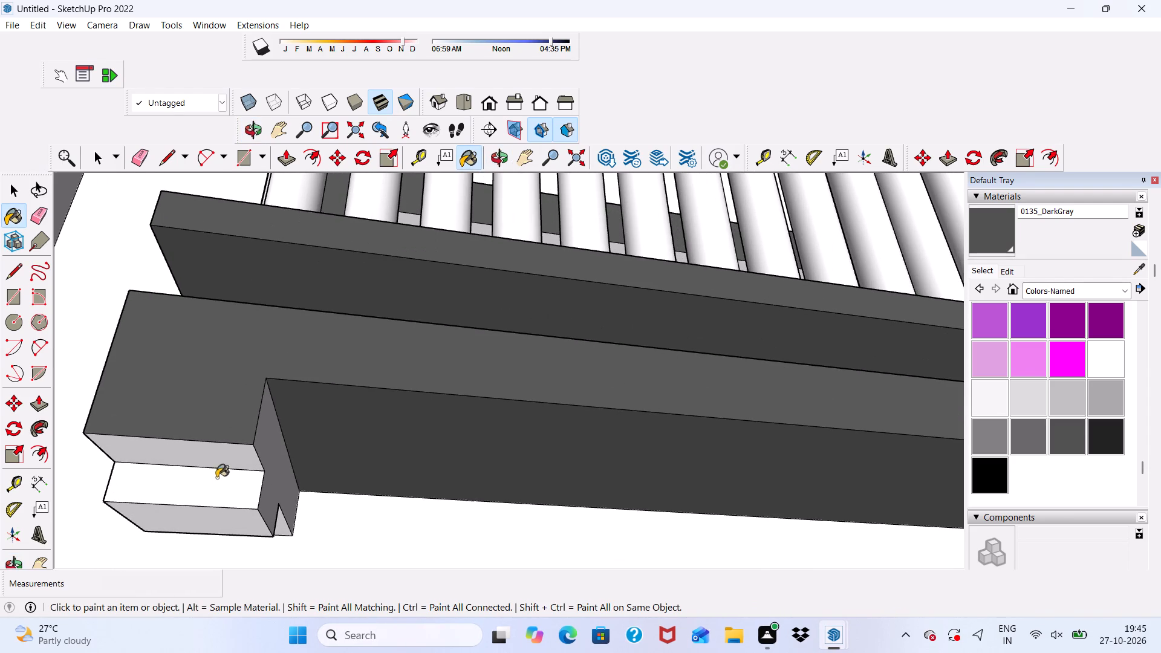
{"action": "left_click", "coordinate": [218, 460]}
{"action": "left_click", "coordinate": [221, 521]}
{"action": "left_click", "coordinate": [263, 501]}
{"action": "scroll", "coordinate": [251, 430], "scroll_direction": "down", "scroll_amount": 2}
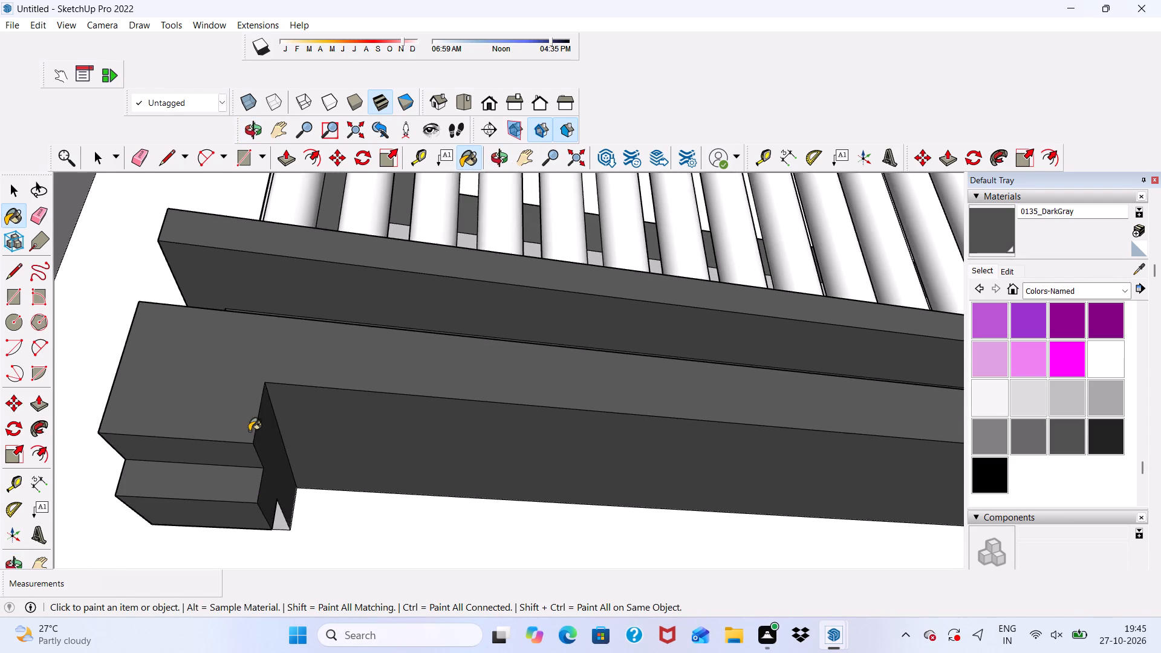
Paint the left bracket's outer side and the left end faces of the ledge's middle band and upper slab with 0135_DarkGray.
{"action": "middle_click_drag", "start_coordinate": [249, 431], "coordinate": [420, 465]}
{"action": "left_click", "coordinate": [207, 399]}
{"action": "scroll", "coordinate": [97, 505], "scroll_direction": "up", "scroll_amount": 4}
{"action": "left_click", "coordinate": [121, 460]}
{"action": "scroll", "coordinate": [121, 460], "scroll_direction": "down", "scroll_amount": 7}
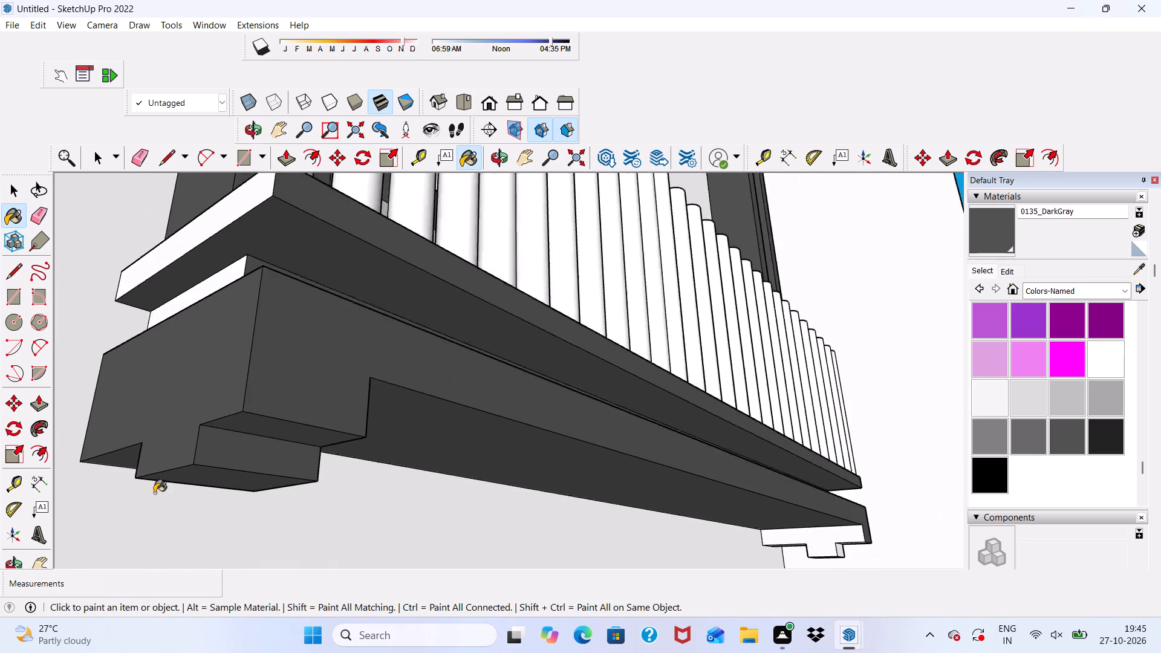
{"action": "scroll", "coordinate": [180, 325], "scroll_direction": "up", "scroll_amount": 3}
{"action": "left_click", "coordinate": [218, 293]}
{"action": "left_click", "coordinate": [222, 226]}
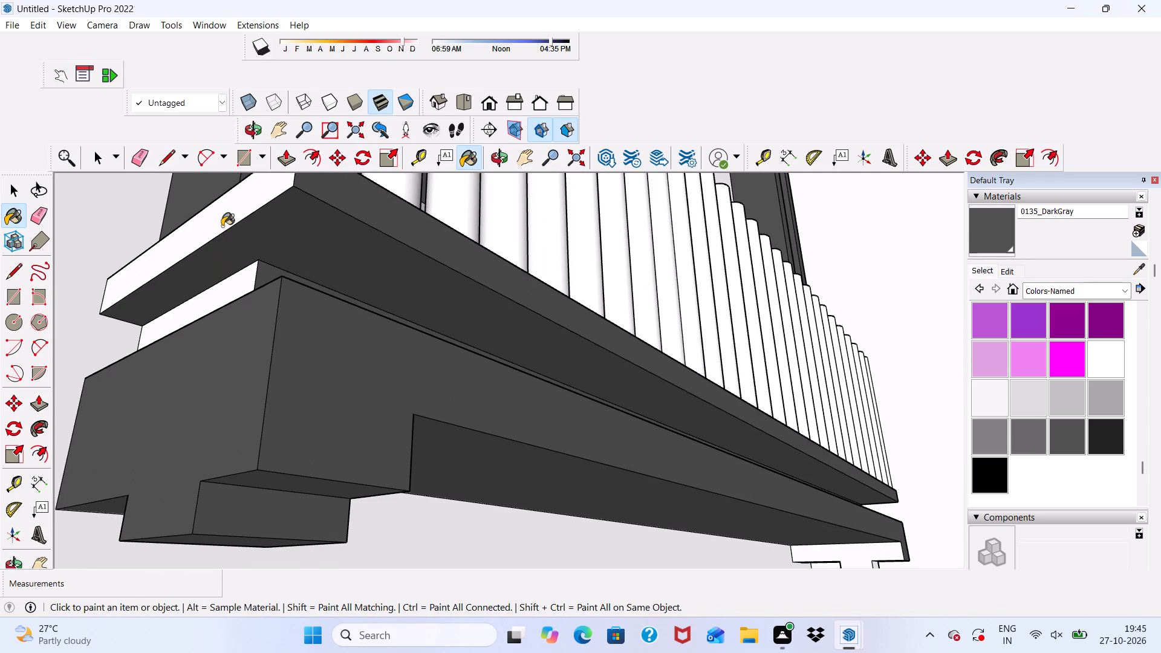
Paint the right bracket's inner side, lower front, step underside and outer side faces with 0135_DarkGray, undoing the stray fill.
{"action": "scroll", "coordinate": [106, 328], "scroll_direction": "down", "scroll_amount": 10}
{"action": "scroll", "coordinate": [646, 525], "scroll_direction": "up", "scroll_amount": 8}
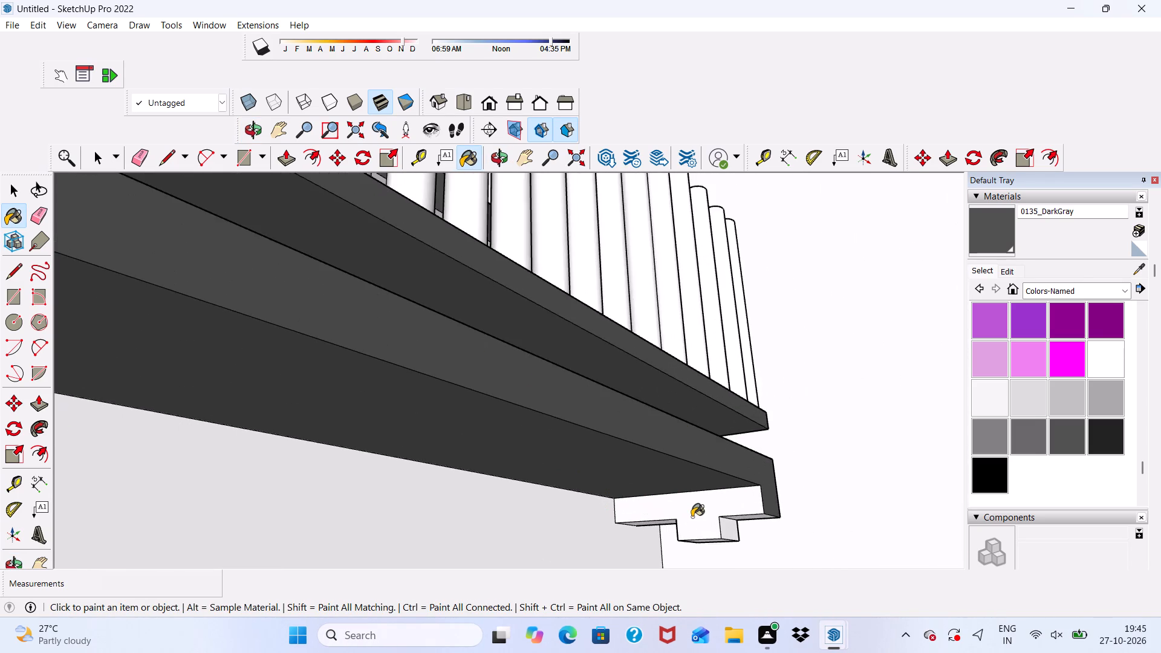
{"action": "left_click", "coordinate": [692, 517]}
{"action": "scroll", "coordinate": [695, 522], "scroll_direction": "down", "scroll_amount": 2}
{"action": "middle_click_drag", "start_coordinate": [704, 543], "coordinate": [321, 489]}
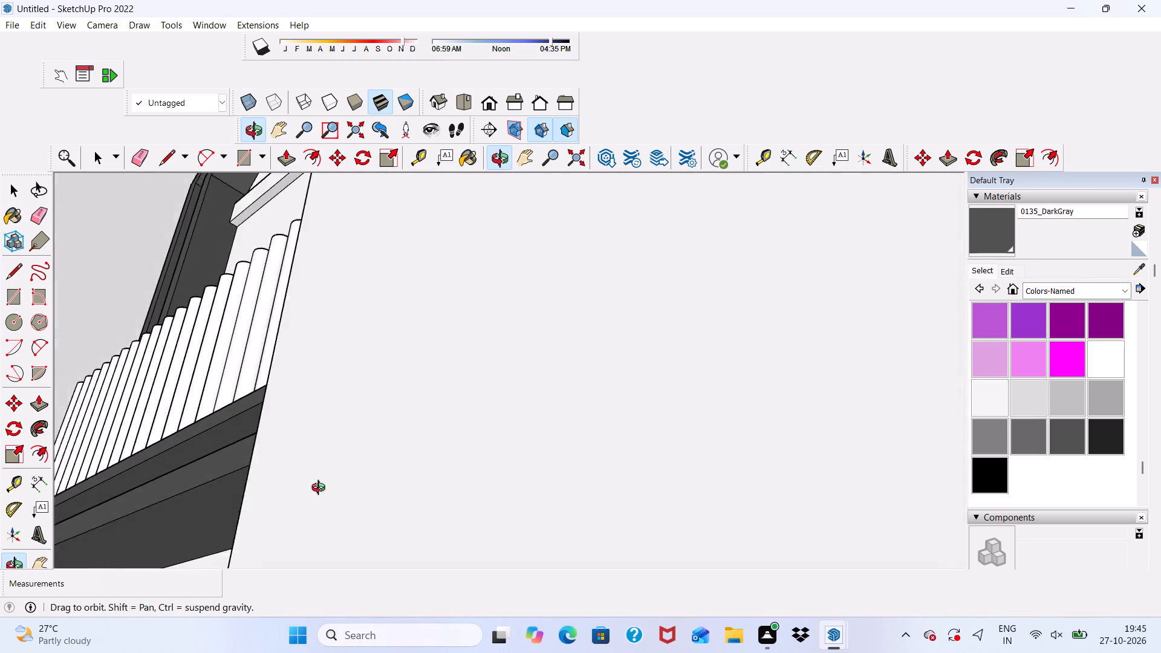
{"action": "middle_click_drag", "start_coordinate": [321, 489], "coordinate": [357, 521]}
{"action": "scroll", "coordinate": [657, 479], "scroll_direction": "up", "scroll_amount": 5}
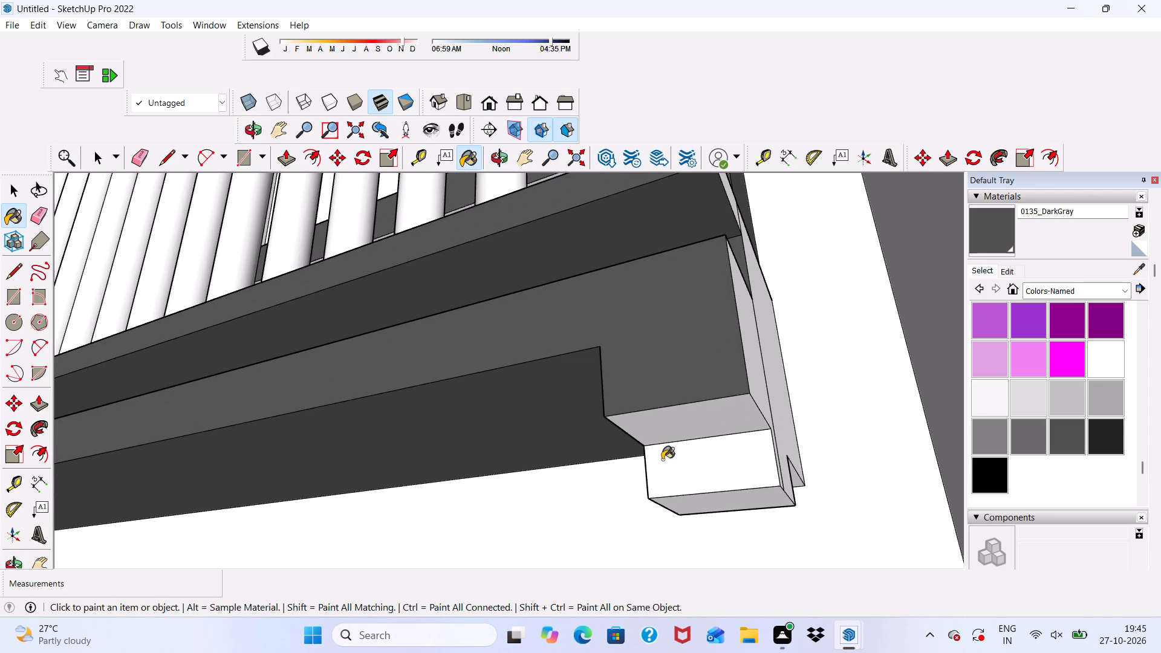
{"action": "left_click", "coordinate": [662, 460]}
{"action": "left_click", "coordinate": [677, 423]}
{"action": "left_click", "coordinate": [743, 377]}
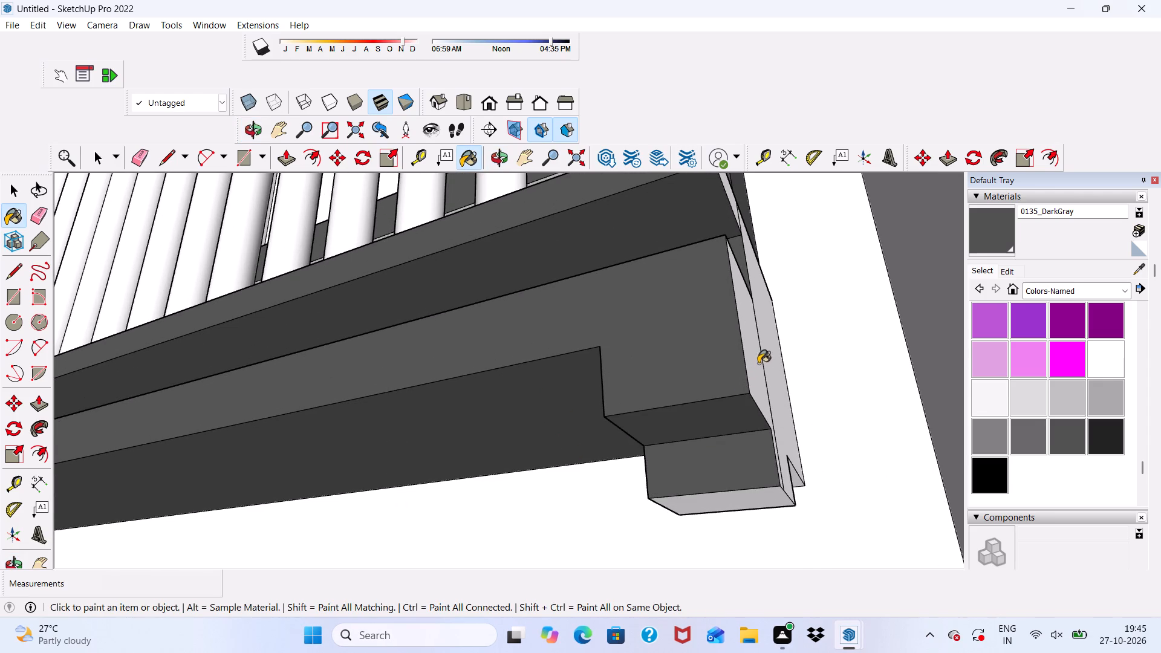
{"action": "left_click", "coordinate": [758, 363]}
{"action": "left_click", "coordinate": [785, 347]}
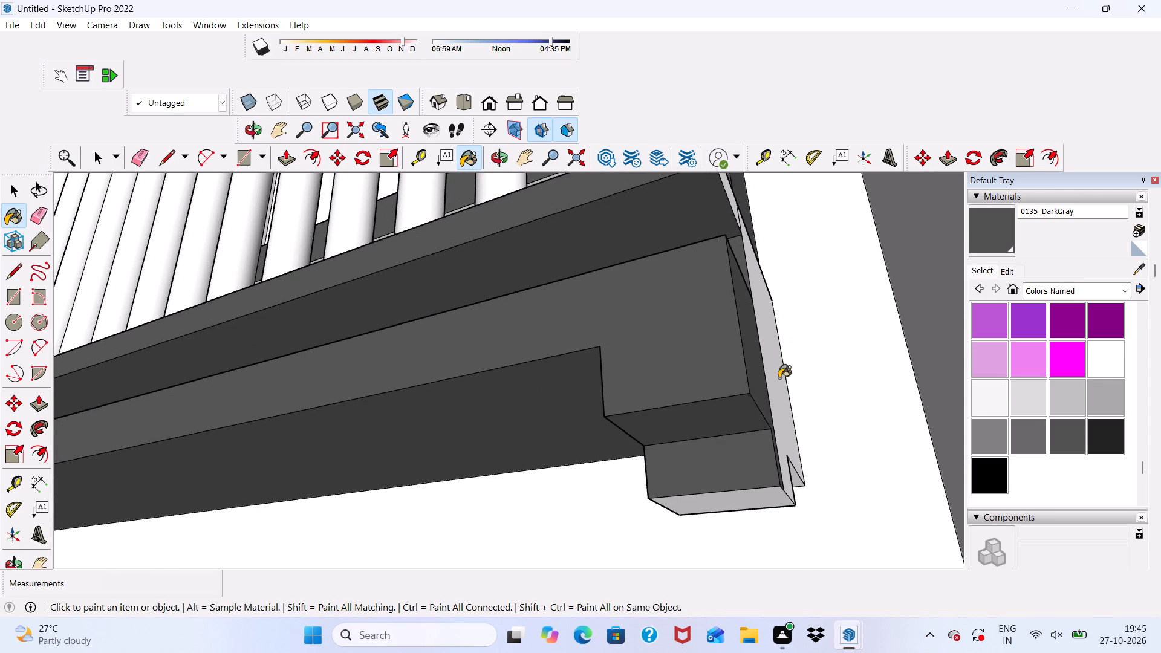
{"action": "key", "text": "ctrl+z"}
{"action": "scroll", "coordinate": [776, 372], "scroll_direction": "up", "scroll_amount": 4}
{"action": "left_click", "coordinate": [776, 372]}
{"action": "scroll", "coordinate": [775, 527], "scroll_direction": "up", "scroll_amount": 1}
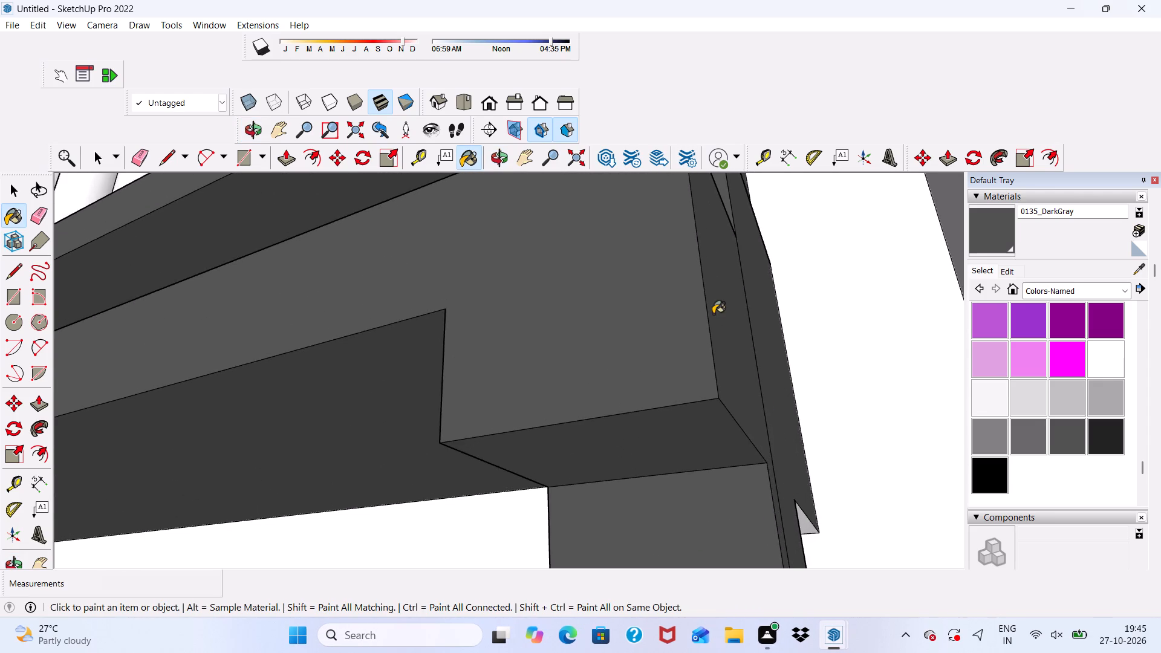
Paint the remaining light faces at the right end of the ledge's upper slab and sill with 0135_DarkGray.
{"action": "scroll", "coordinate": [713, 314], "scroll_direction": "down", "scroll_amount": 14}
{"action": "middle_click_drag", "start_coordinate": [688, 299], "coordinate": [665, 416]}
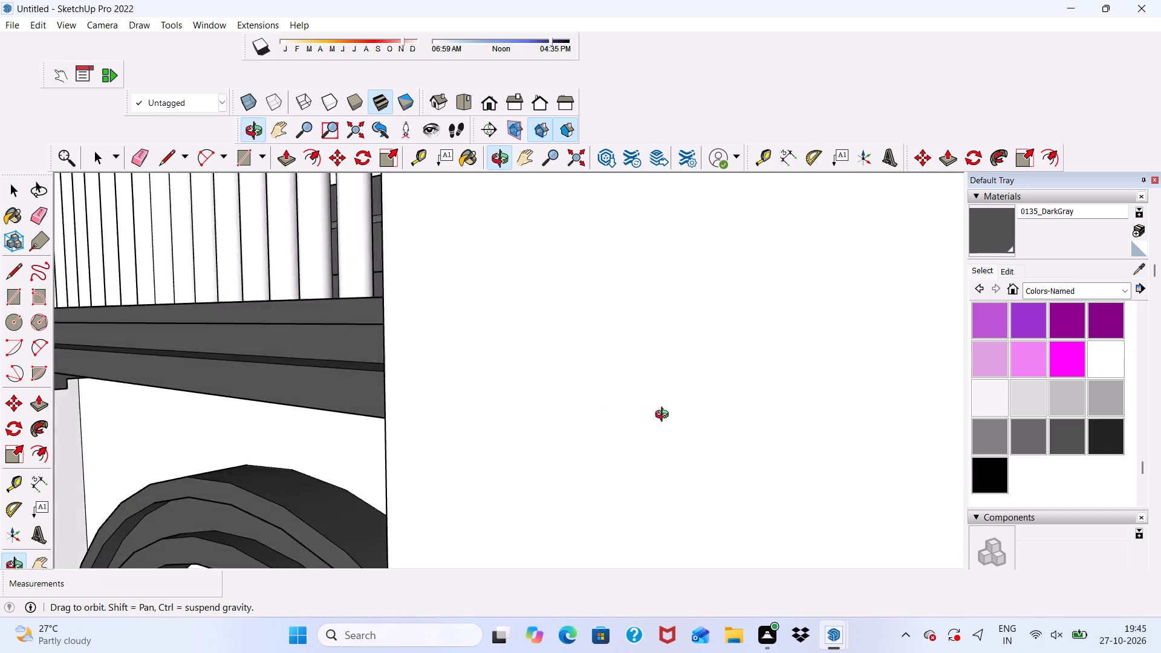
{"action": "middle_click_drag", "start_coordinate": [665, 416], "coordinate": [711, 440]}
{"action": "scroll", "coordinate": [683, 346], "scroll_direction": "up", "scroll_amount": 8}
{"action": "scroll", "coordinate": [760, 334], "scroll_direction": "up", "scroll_amount": 4}
{"action": "left_click", "coordinate": [770, 334]}
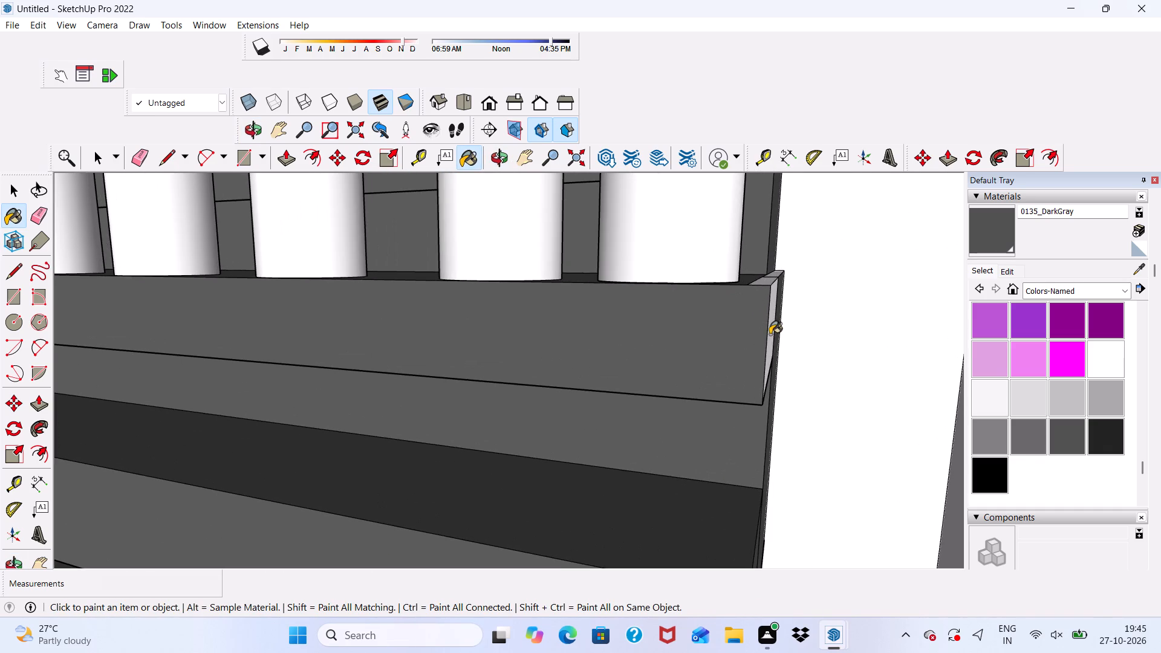
{"action": "middle_click_drag", "start_coordinate": [770, 334], "coordinate": [771, 394]}
{"action": "left_click", "coordinate": [766, 326]}
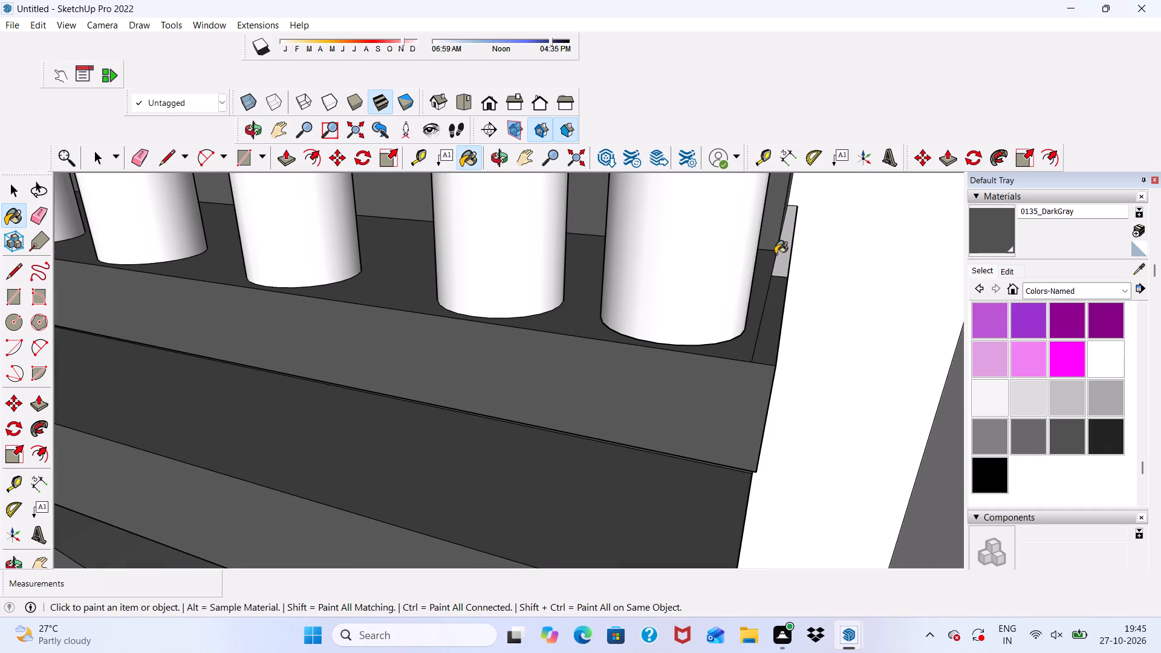
{"action": "left_click", "coordinate": [781, 262]}
Paint the remaining underside faces of the ledge's right bracket with 0135_DarkGray.
{"action": "scroll", "coordinate": [772, 242], "scroll_direction": "down", "scroll_amount": 11}
{"action": "middle_click_drag", "start_coordinate": [639, 380], "coordinate": [483, 345]}
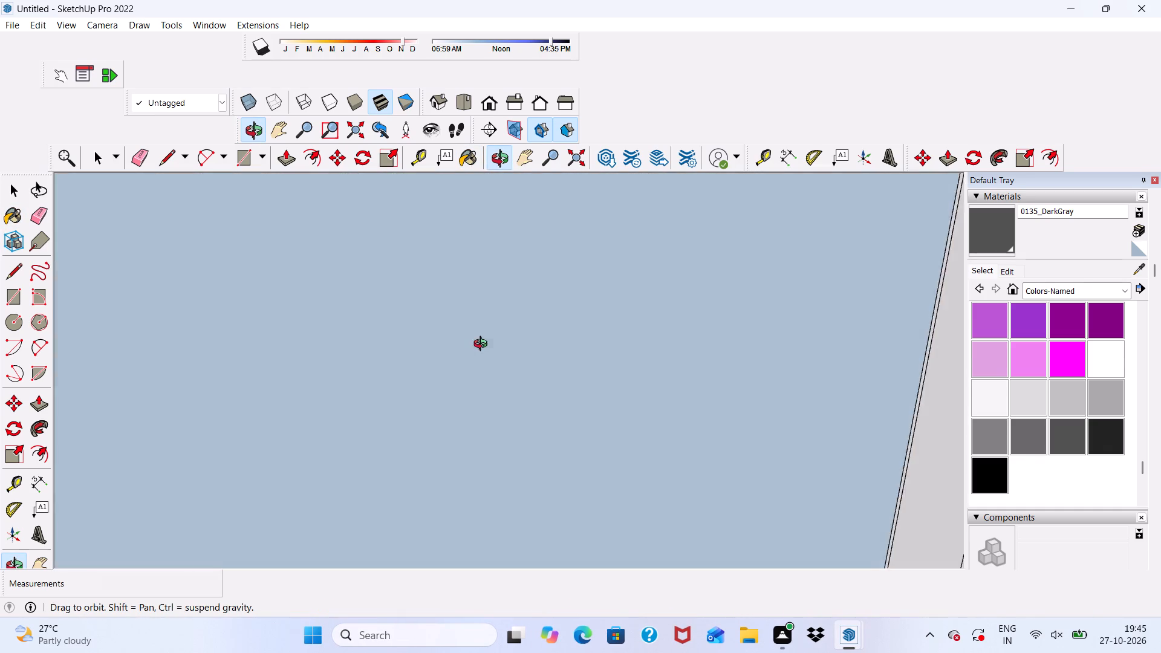
{"action": "middle_click_drag", "start_coordinate": [483, 345], "coordinate": [574, 323]}
{"action": "scroll", "coordinate": [24, 295], "scroll_direction": "up", "scroll_amount": 5}
{"action": "scroll", "coordinate": [70, 240], "scroll_direction": "down", "scroll_amount": 4}
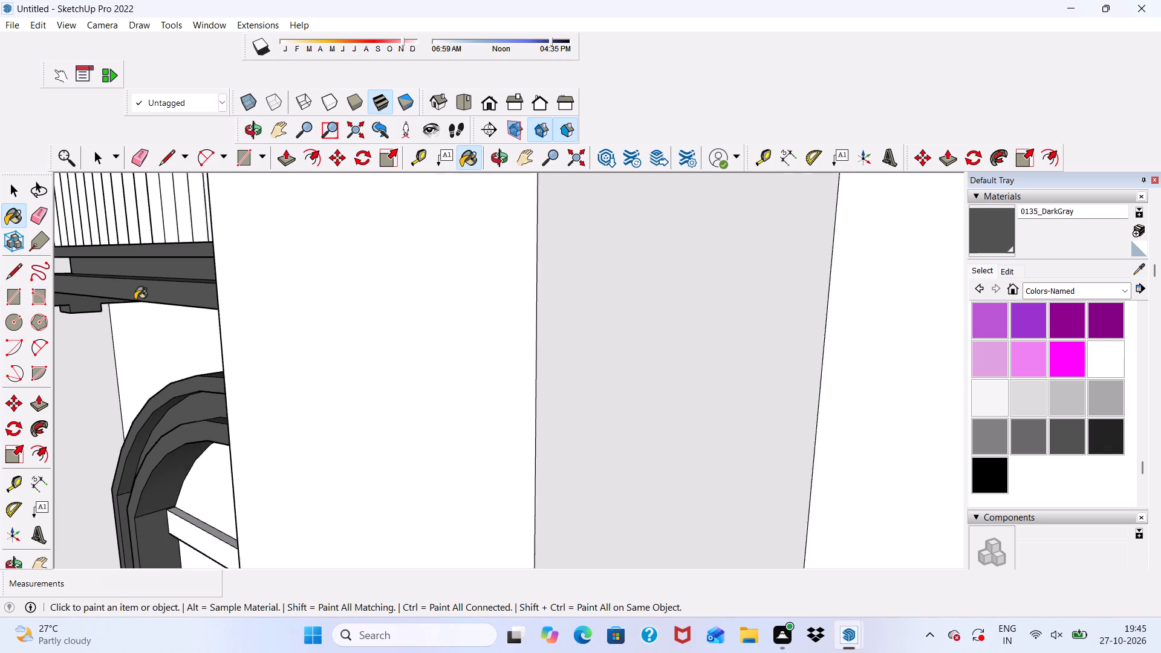
{"action": "scroll", "coordinate": [135, 300], "scroll_direction": "down", "scroll_amount": 11}
{"action": "scroll", "coordinate": [179, 351], "scroll_direction": "up", "scroll_amount": 1}
{"action": "middle_click_drag", "start_coordinate": [179, 351], "coordinate": [361, 340]}
{"action": "scroll", "coordinate": [387, 362], "scroll_direction": "up", "scroll_amount": 6}
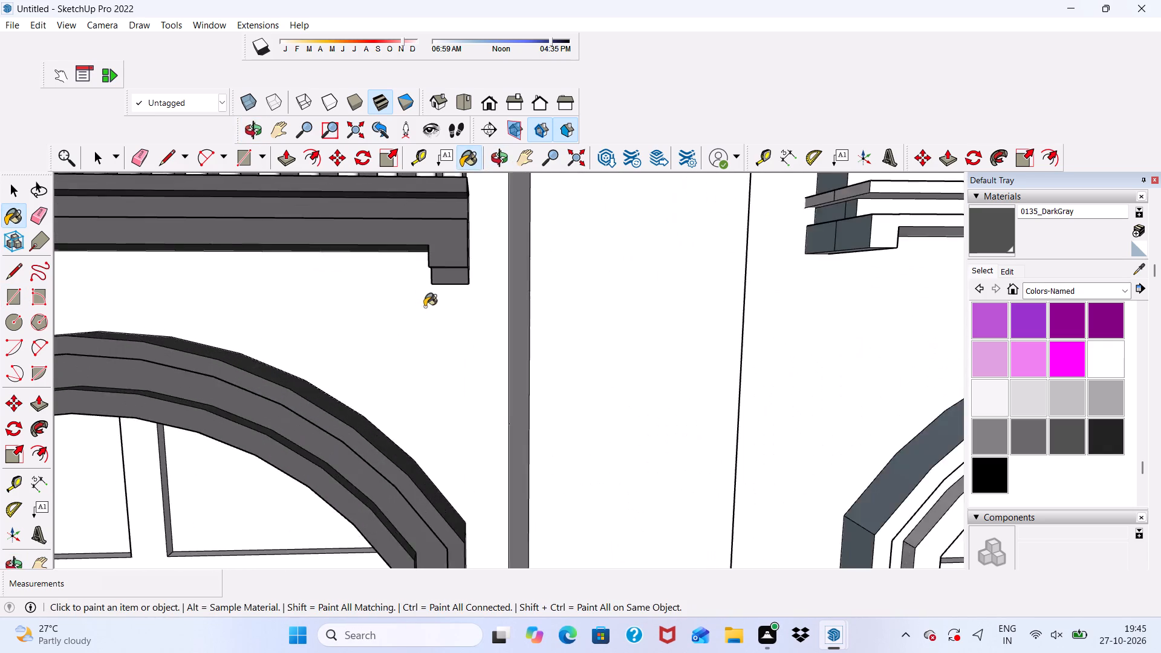
{"action": "scroll", "coordinate": [424, 307], "scroll_direction": "up", "scroll_amount": 3}
{"action": "middle_click_drag", "start_coordinate": [434, 281], "coordinate": [443, 229]}
{"action": "scroll", "coordinate": [454, 222], "scroll_direction": "up", "scroll_amount": 4}
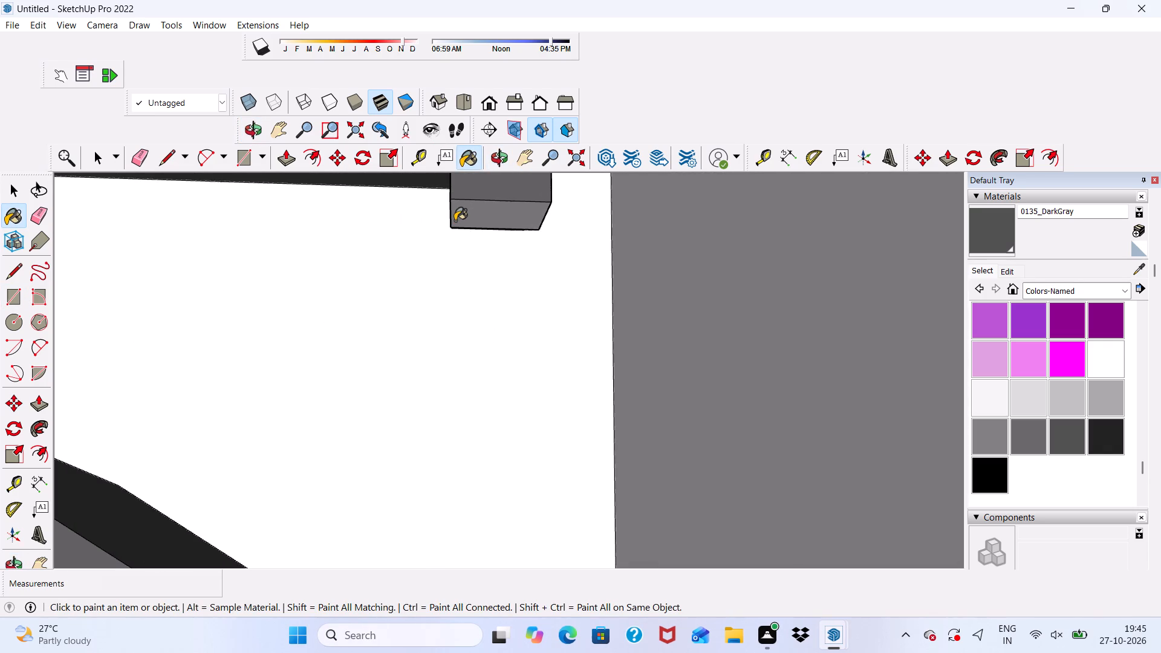
{"action": "left_click", "coordinate": [461, 217]}
{"action": "scroll", "coordinate": [457, 224], "scroll_direction": "down", "scroll_amount": 1}
{"action": "middle_click_drag", "start_coordinate": [456, 227], "coordinate": [472, 105]}
{"action": "left_click", "coordinate": [482, 250]}
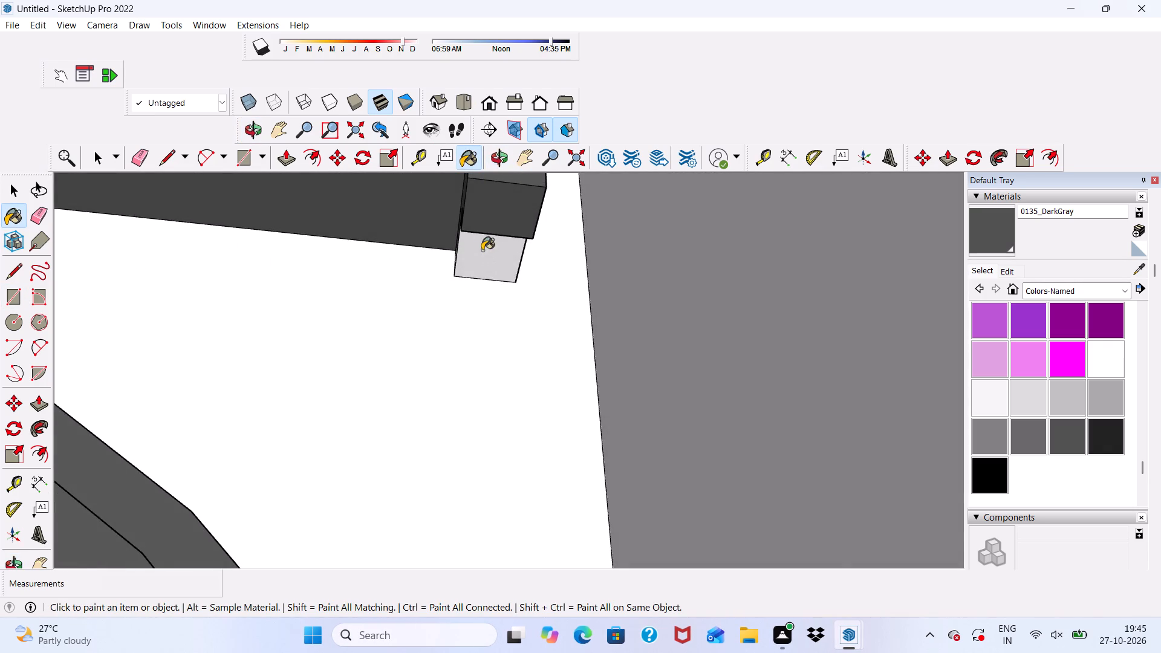
Review the painted balcony ledge and the whole facade for window frames that still need colour.
{"action": "scroll", "coordinate": [490, 245], "scroll_direction": "down", "scroll_amount": 5}
{"action": "middle_click_drag", "start_coordinate": [538, 255], "coordinate": [471, 479]}
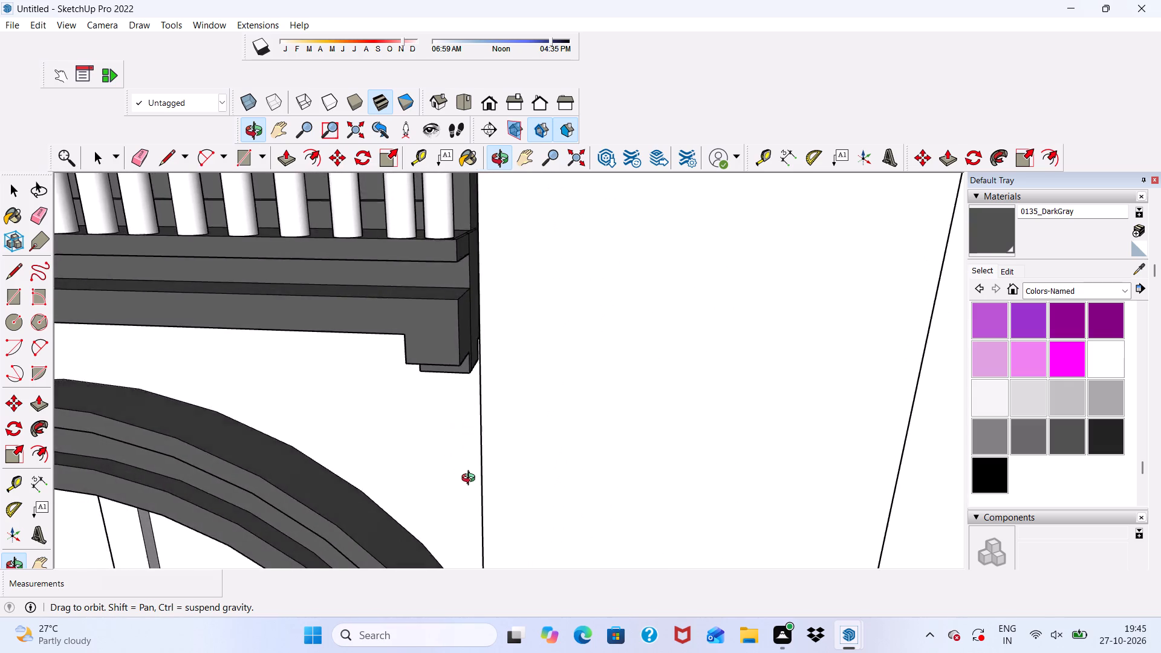
{"action": "middle_click_drag", "start_coordinate": [471, 479], "coordinate": [524, 489]}
{"action": "scroll", "coordinate": [428, 366], "scroll_direction": "up", "scroll_amount": 1}
{"action": "scroll", "coordinate": [317, 271], "scroll_direction": "down", "scroll_amount": 20}
{"action": "scroll", "coordinate": [317, 271], "scroll_direction": "down", "scroll_amount": 4}
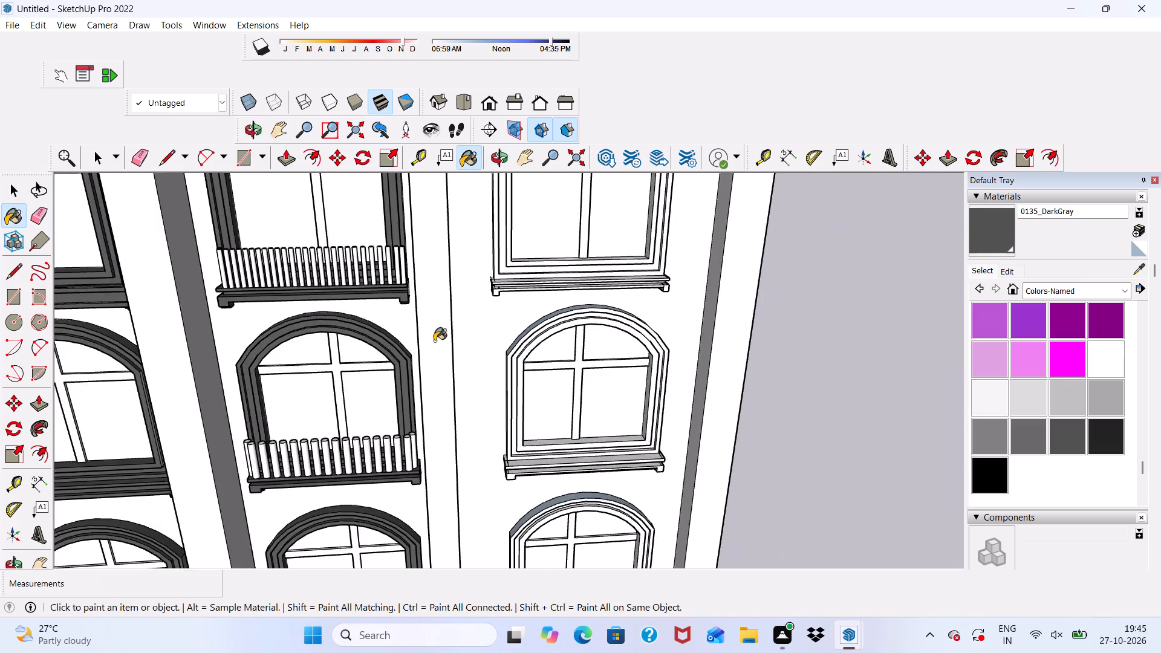
{"action": "scroll", "coordinate": [434, 341], "scroll_direction": "down", "scroll_amount": 5}
{"action": "scroll", "coordinate": [372, 493], "scroll_direction": "up", "scroll_amount": 6}
{"action": "scroll", "coordinate": [359, 357], "scroll_direction": "down", "scroll_amount": 11}
{"action": "middle_click_drag", "start_coordinate": [380, 503], "coordinate": [380, 497]}
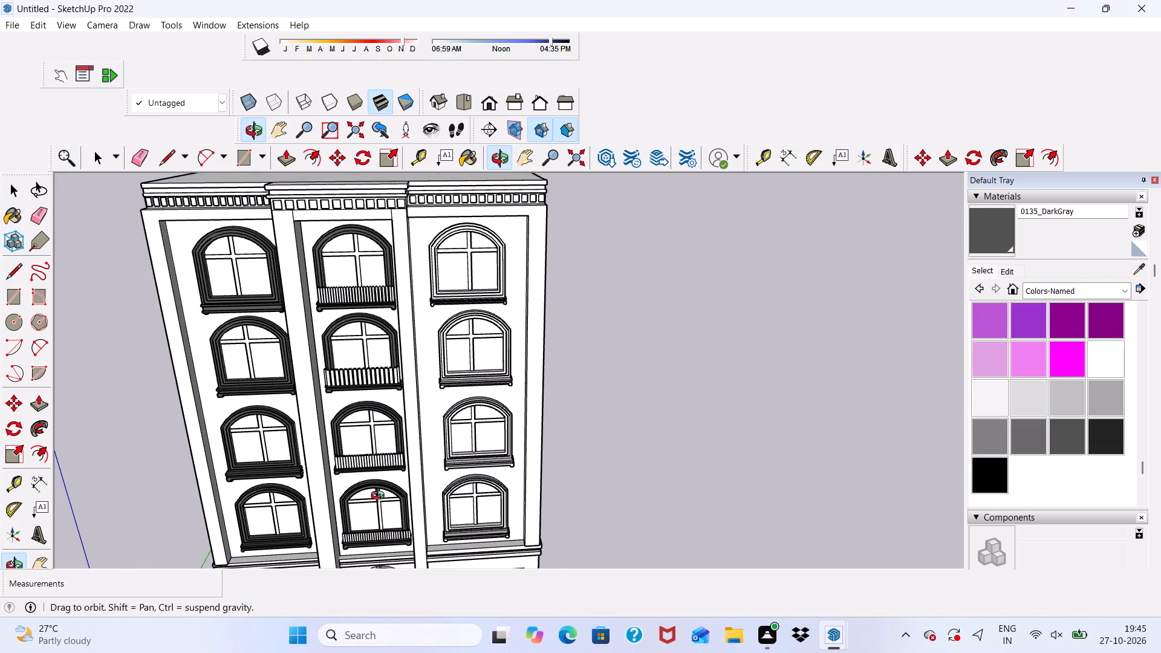
{"action": "middle_click_drag", "start_coordinate": [380, 497], "coordinate": [380, 419]}
{"action": "scroll", "coordinate": [385, 346], "scroll_direction": "up", "scroll_amount": 5}
{"action": "scroll", "coordinate": [380, 247], "scroll_direction": "down", "scroll_amount": 8}
{"action": "scroll", "coordinate": [374, 523], "scroll_direction": "up", "scroll_amount": 4}
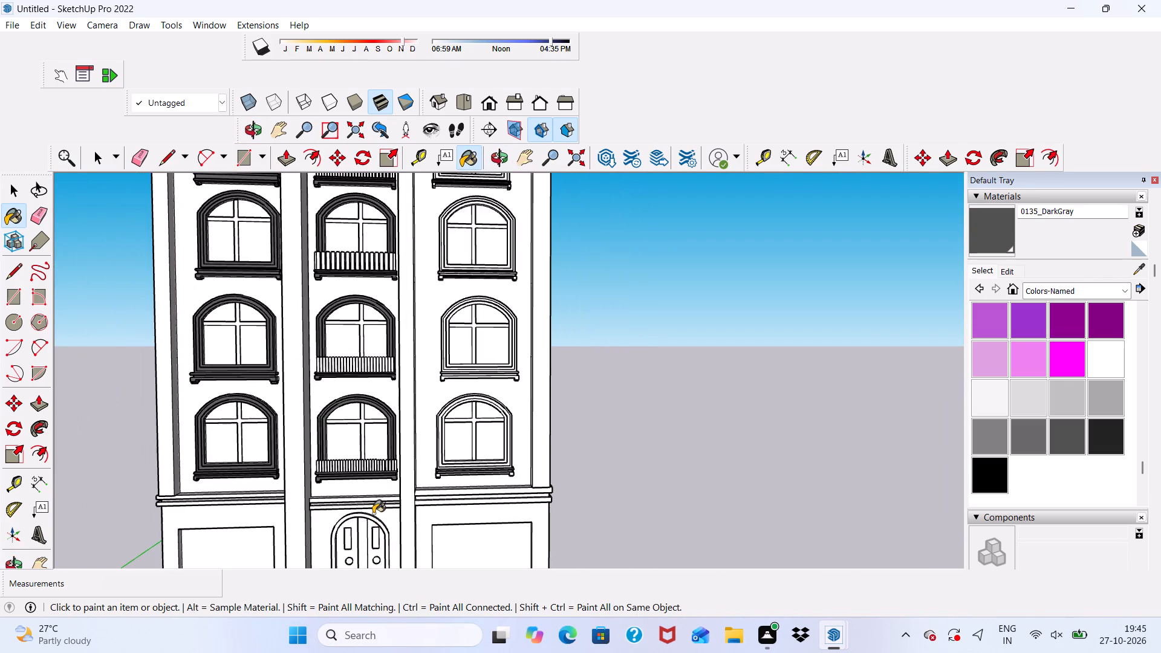
{"action": "scroll", "coordinate": [373, 513], "scroll_direction": "up", "scroll_amount": 3}
{"action": "scroll", "coordinate": [221, 380], "scroll_direction": "down", "scroll_amount": 9}
{"action": "scroll", "coordinate": [301, 469], "scroll_direction": "up", "scroll_amount": 2}
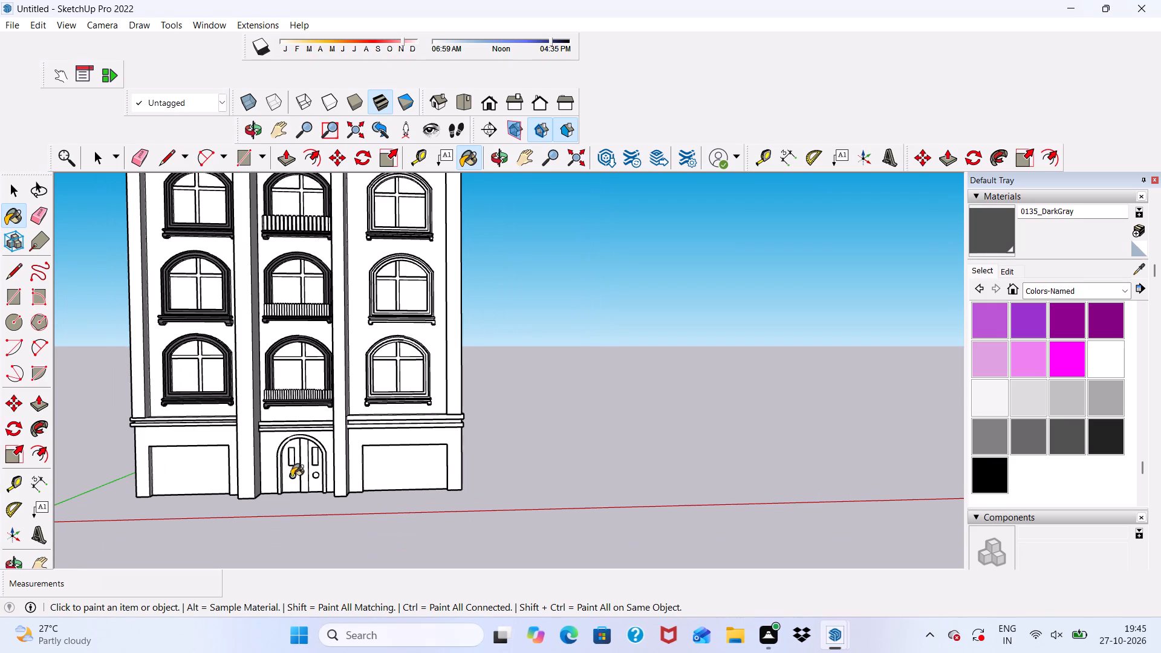
{"action": "scroll", "coordinate": [290, 479], "scroll_direction": "down", "scroll_amount": 11}
{"action": "scroll", "coordinate": [290, 459], "scroll_direction": "up", "scroll_amount": 6}
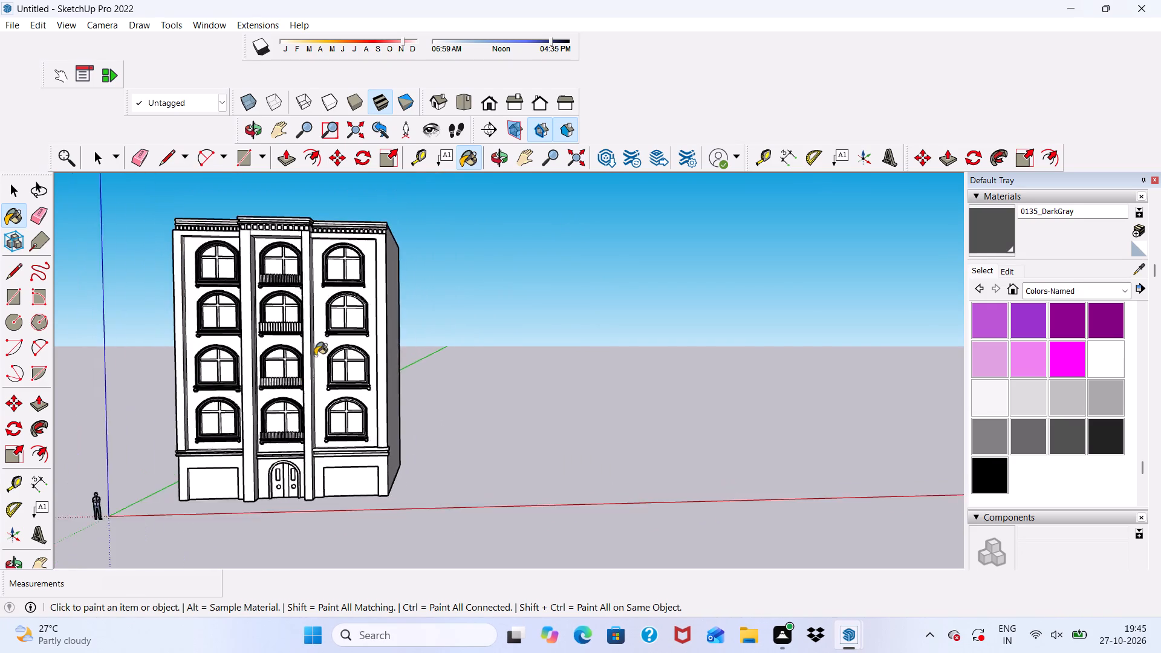
Paint the front faces of the right column's top-floor arched window frame with 0135_DarkGray.
{"action": "scroll", "coordinate": [315, 356], "scroll_direction": "up", "scroll_amount": 12}
{"action": "scroll", "coordinate": [332, 125], "scroll_direction": "down", "scroll_amount": 8}
{"action": "scroll", "coordinate": [340, 252], "scroll_direction": "up", "scroll_amount": 6}
{"action": "scroll", "coordinate": [340, 276], "scroll_direction": "down", "scroll_amount": 10}
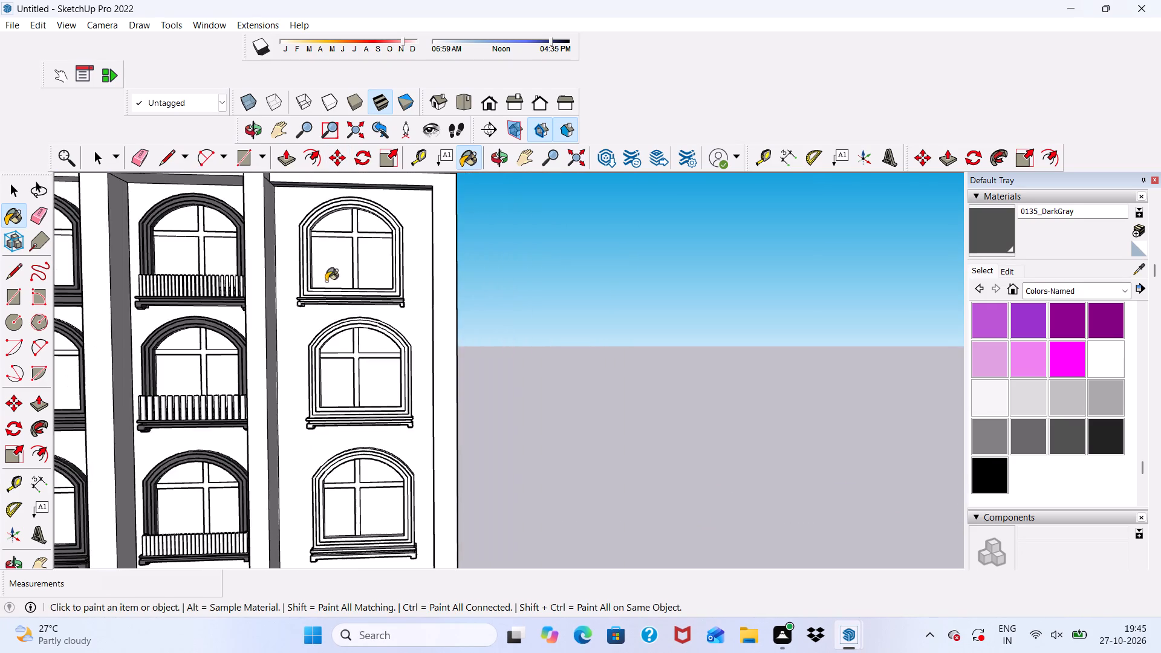
{"action": "scroll", "coordinate": [313, 229], "scroll_direction": "up", "scroll_amount": 11}
{"action": "scroll", "coordinate": [329, 184], "scroll_direction": "down", "scroll_amount": 2}
{"action": "scroll", "coordinate": [319, 207], "scroll_direction": "up", "scroll_amount": 2}
{"action": "left_click", "coordinate": [307, 242]}
{"action": "scroll", "coordinate": [313, 255], "scroll_direction": "up", "scroll_amount": 3}
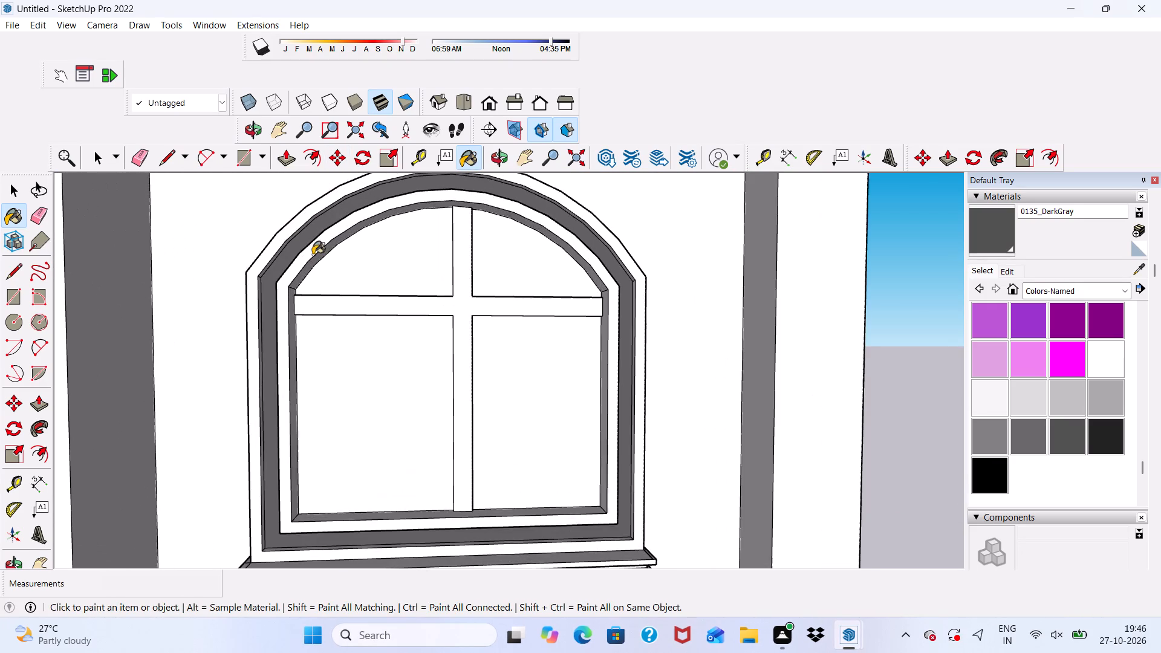
{"action": "left_click", "coordinate": [313, 255]}
{"action": "scroll", "coordinate": [313, 254], "scroll_direction": "up", "scroll_amount": 3}
{"action": "left_click", "coordinate": [269, 234]}
Paint the bottom and left inner faces of the right column's top-floor window frame, including its recessed step, with 0135_DarkGray.
{"action": "scroll", "coordinate": [267, 239], "scroll_direction": "down", "scroll_amount": 4}
{"action": "scroll", "coordinate": [368, 313], "scroll_direction": "down", "scroll_amount": 3}
{"action": "middle_click_drag", "start_coordinate": [404, 427], "coordinate": [391, 495]}
{"action": "scroll", "coordinate": [349, 441], "scroll_direction": "up", "scroll_amount": 7}
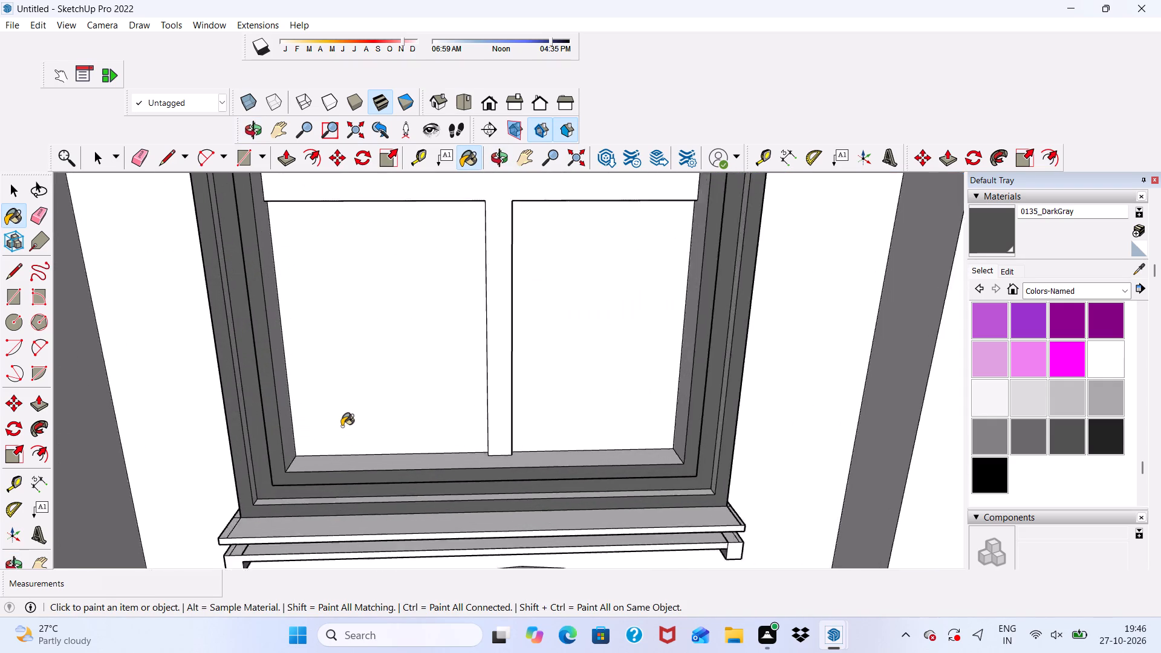
{"action": "scroll", "coordinate": [342, 426], "scroll_direction": "up", "scroll_amount": 2}
{"action": "left_click", "coordinate": [315, 474]}
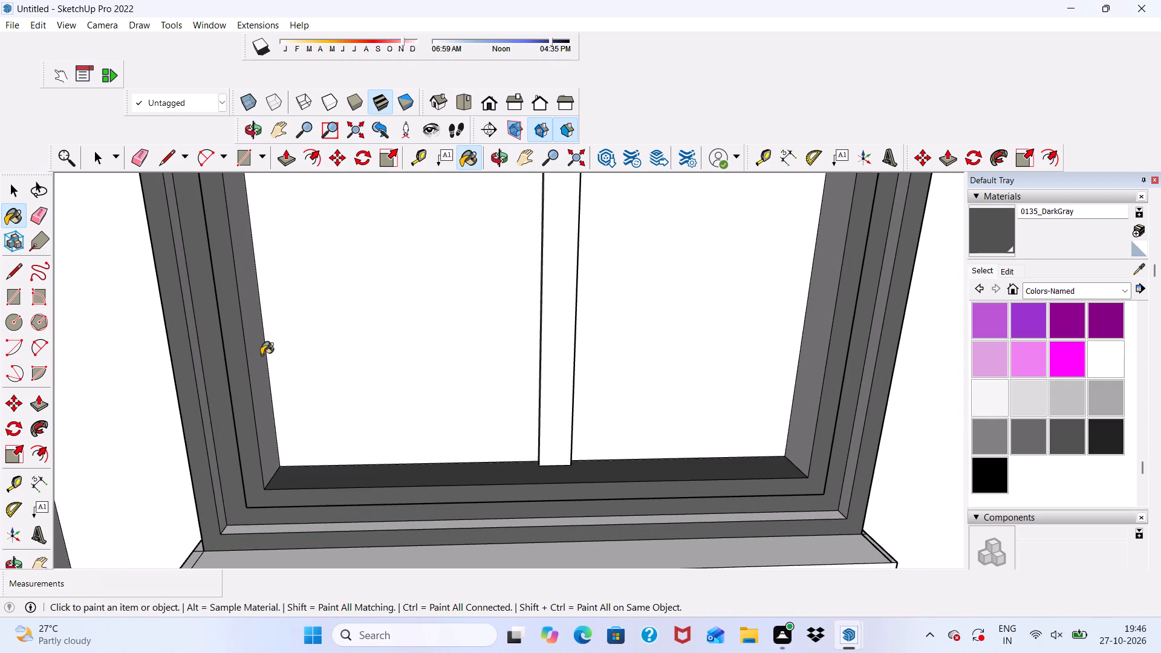
{"action": "left_click", "coordinate": [261, 355]}
{"action": "scroll", "coordinate": [264, 318], "scroll_direction": "down", "scroll_amount": 5}
{"action": "scroll", "coordinate": [251, 384], "scroll_direction": "up", "scroll_amount": 10}
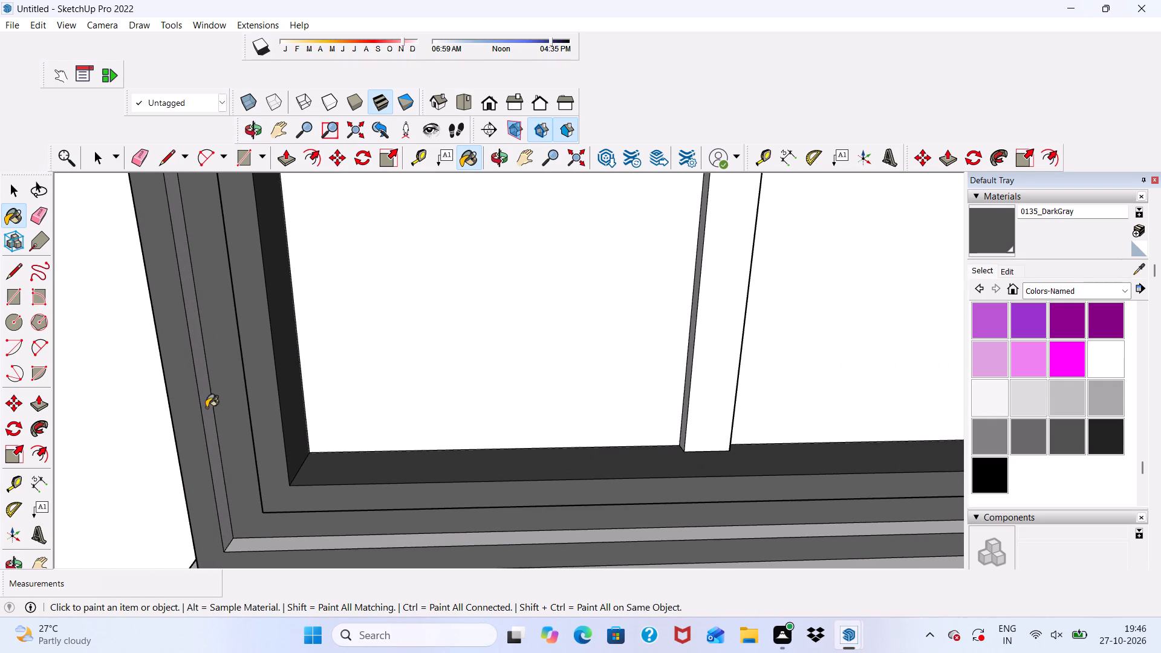
{"action": "left_click", "coordinate": [204, 412]}
{"action": "scroll", "coordinate": [212, 325], "scroll_direction": "down", "scroll_amount": 5}
{"action": "scroll", "coordinate": [288, 560], "scroll_direction": "up", "scroll_amount": 5}
{"action": "left_click", "coordinate": [278, 468]}
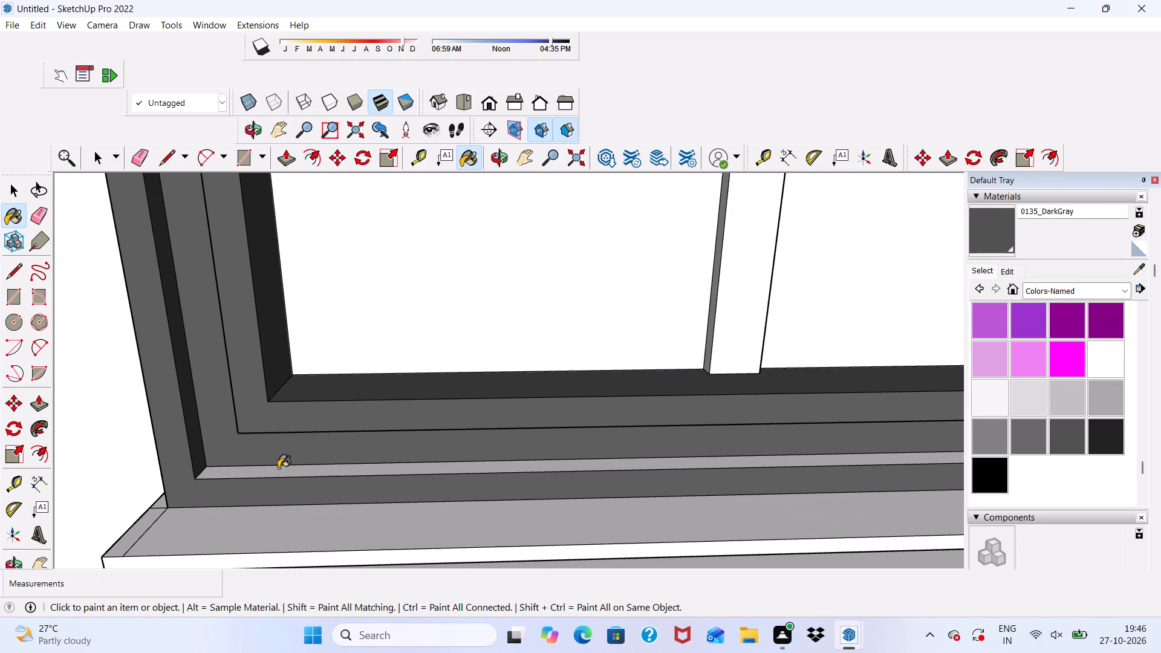
Paint the right inner reveal and right recessed step face of the same window frame with 0135_DarkGray.
{"action": "scroll", "coordinate": [200, 456], "scroll_direction": "down", "scroll_amount": 6}
{"action": "scroll", "coordinate": [241, 434], "scroll_direction": "up", "scroll_amount": 1}
{"action": "scroll", "coordinate": [226, 403], "scroll_direction": "down", "scroll_amount": 7}
{"action": "middle_click_drag", "start_coordinate": [339, 456], "coordinate": [424, 446]}
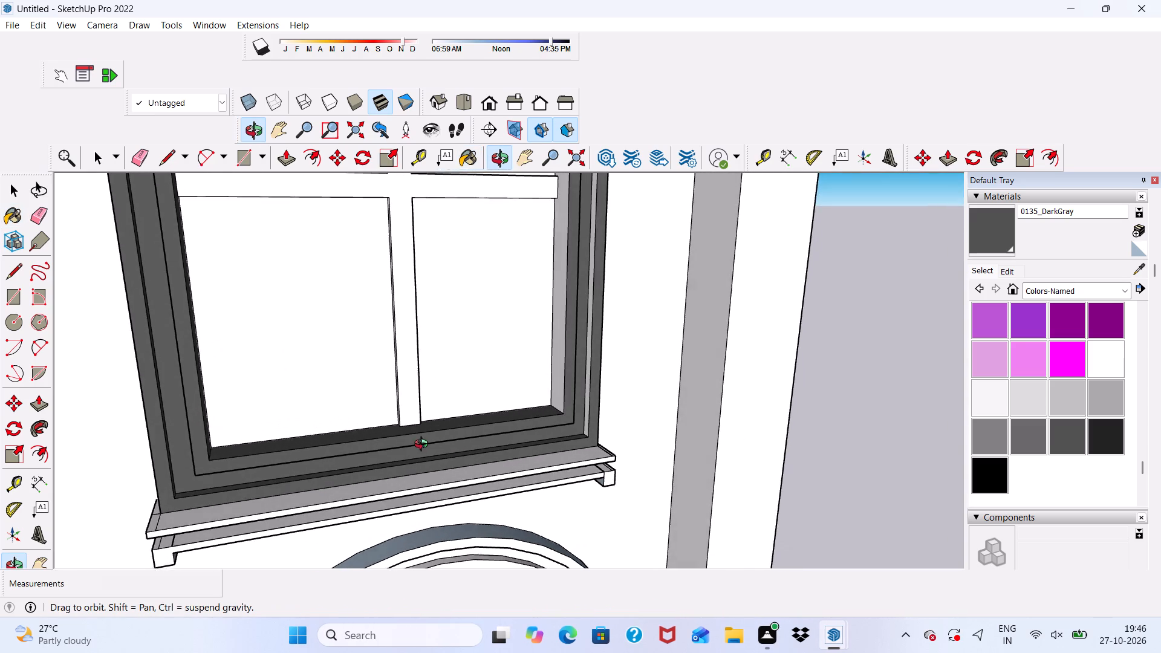
{"action": "middle_click_drag", "start_coordinate": [424, 446], "coordinate": [424, 451]}
{"action": "scroll", "coordinate": [580, 290], "scroll_direction": "up", "scroll_amount": 9}
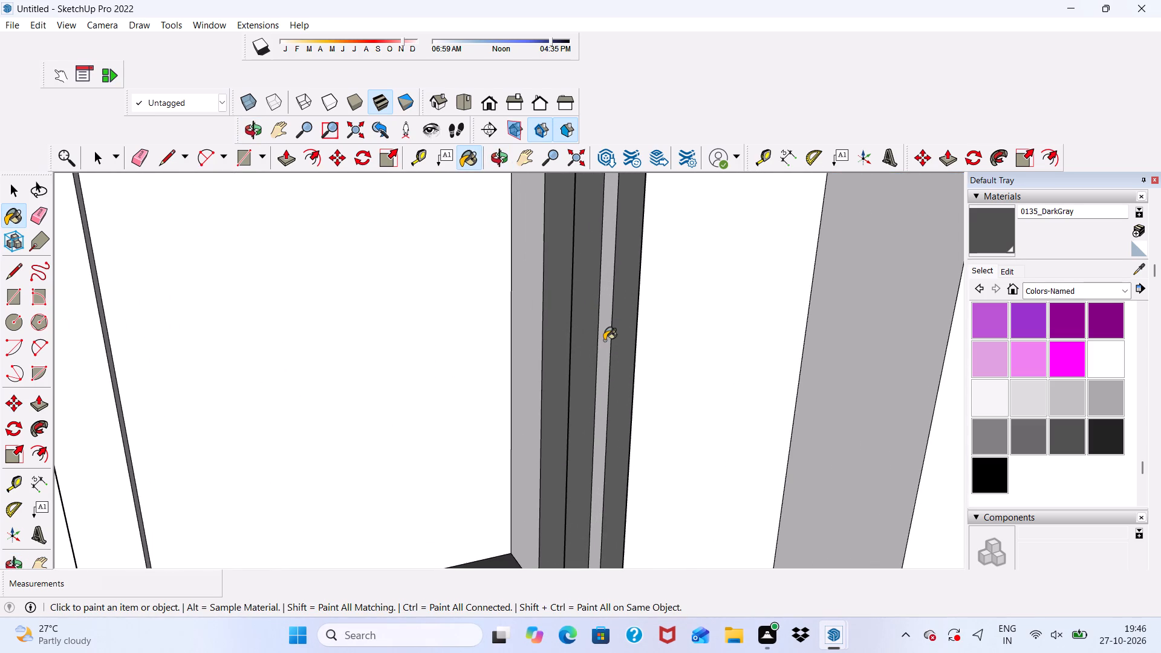
{"action": "left_click", "coordinate": [604, 340]}
{"action": "left_click", "coordinate": [528, 380]}
Paint the outer right side and outer arch surface of the top-floor window frame with 0135_DarkGray.
{"action": "scroll", "coordinate": [548, 363], "scroll_direction": "down", "scroll_amount": 5}
{"action": "middle_click_drag", "start_coordinate": [559, 403], "coordinate": [558, 412]}
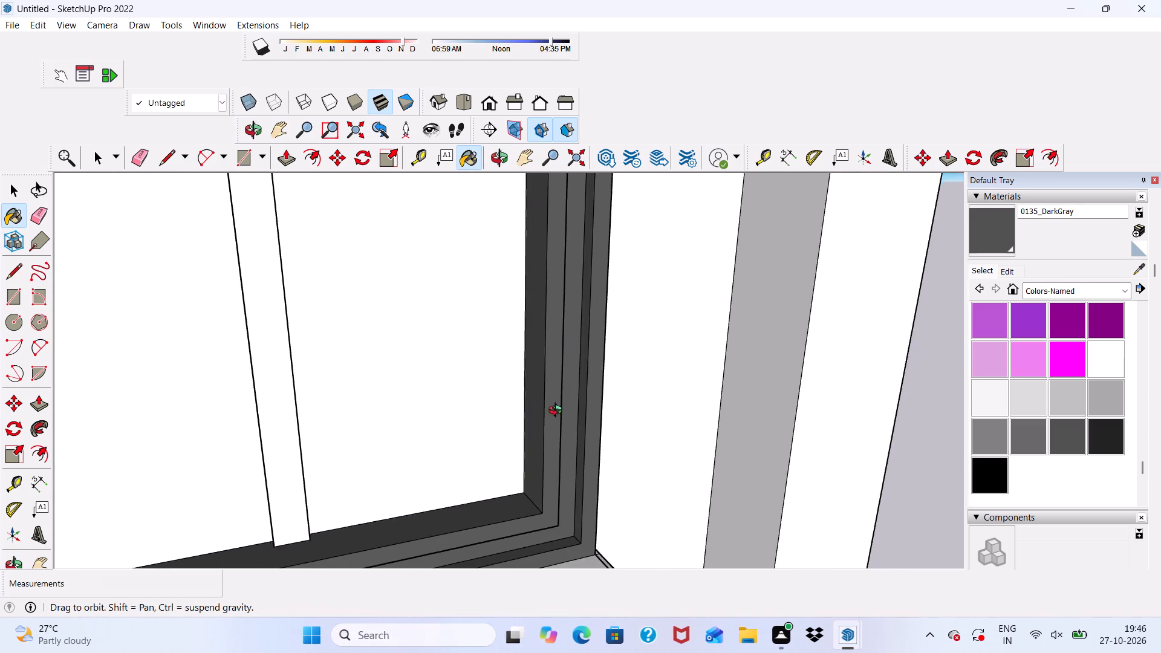
{"action": "middle_click_drag", "start_coordinate": [558, 412], "coordinate": [152, 489]}
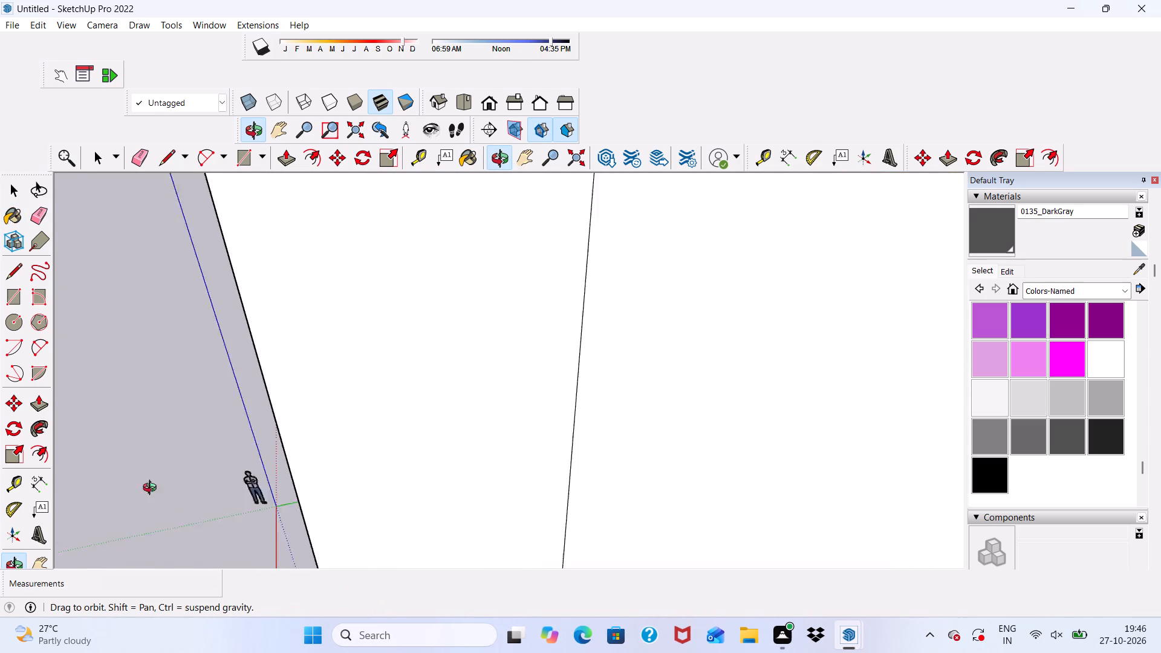
{"action": "middle_click_drag", "start_coordinate": [152, 489], "coordinate": [285, 534]}
{"action": "left_click", "coordinate": [474, 380]}
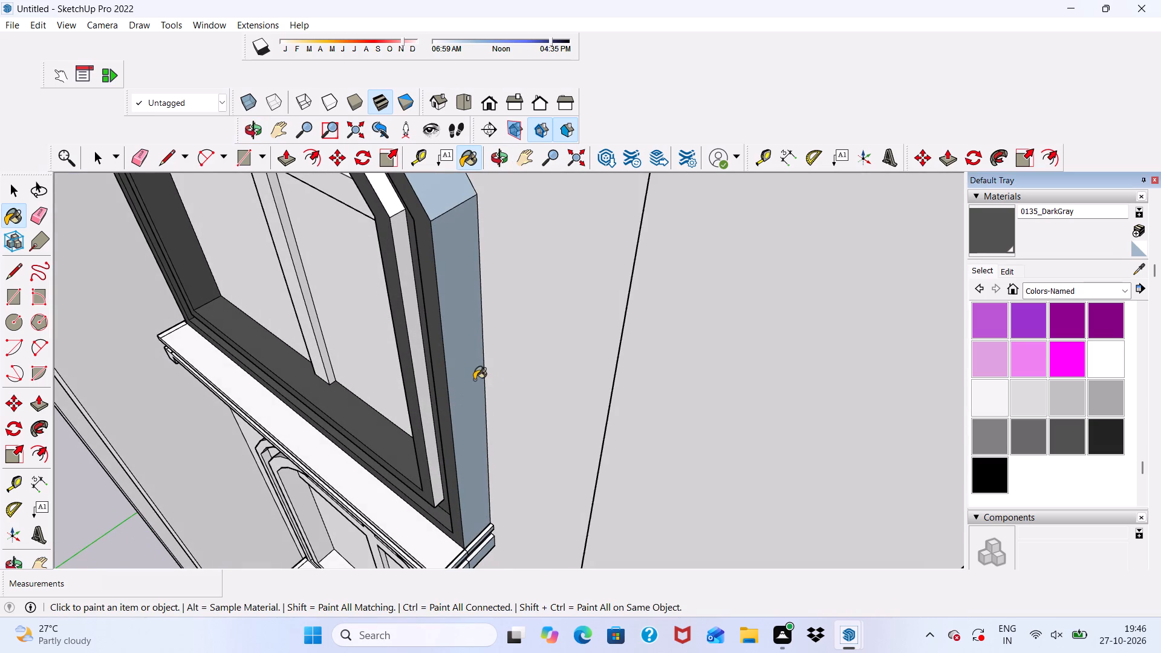
{"action": "scroll", "coordinate": [471, 386], "scroll_direction": "down", "scroll_amount": 5}
{"action": "left_click", "coordinate": [454, 272]}
Paint the upper curved edge of the window frame's inner raised arch band with 0135_DarkGray.
{"action": "scroll", "coordinate": [454, 297], "scroll_direction": "down", "scroll_amount": 6}
{"action": "middle_click_drag", "start_coordinate": [386, 248], "coordinate": [444, 261]}
{"action": "scroll", "coordinate": [444, 259], "scroll_direction": "up", "scroll_amount": 10}
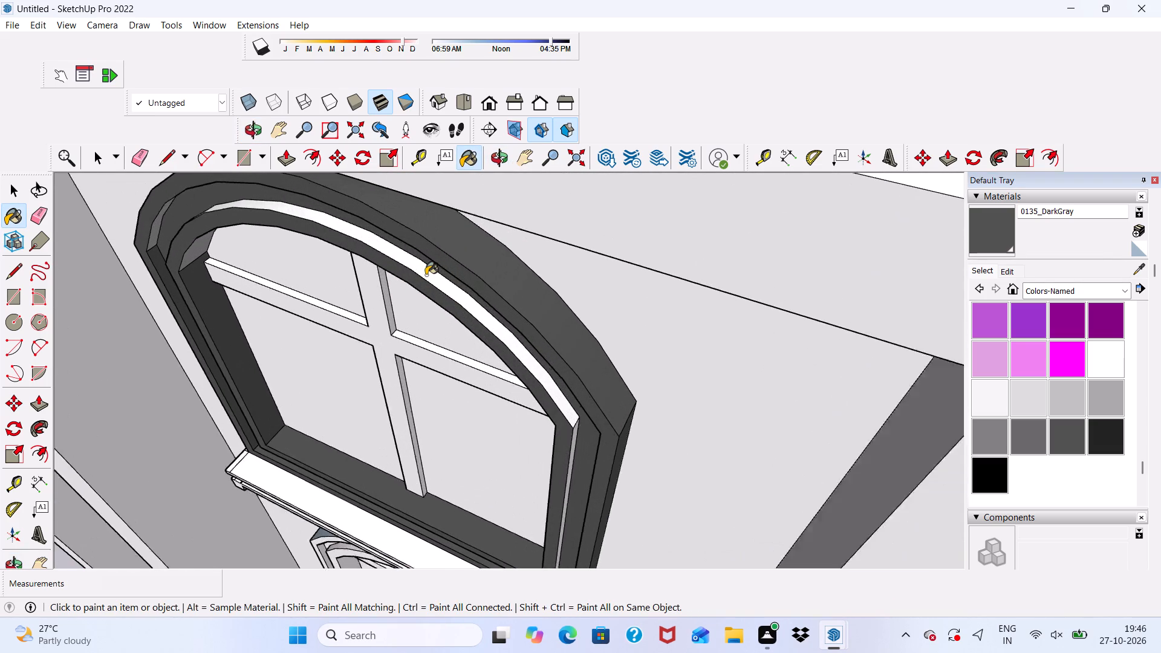
{"action": "scroll", "coordinate": [426, 275], "scroll_direction": "up", "scroll_amount": 4}
{"action": "left_click", "coordinate": [426, 275]}
{"action": "scroll", "coordinate": [426, 275], "scroll_direction": "down", "scroll_amount": 10}
{"action": "scroll", "coordinate": [322, 242], "scroll_direction": "up", "scroll_amount": 2}
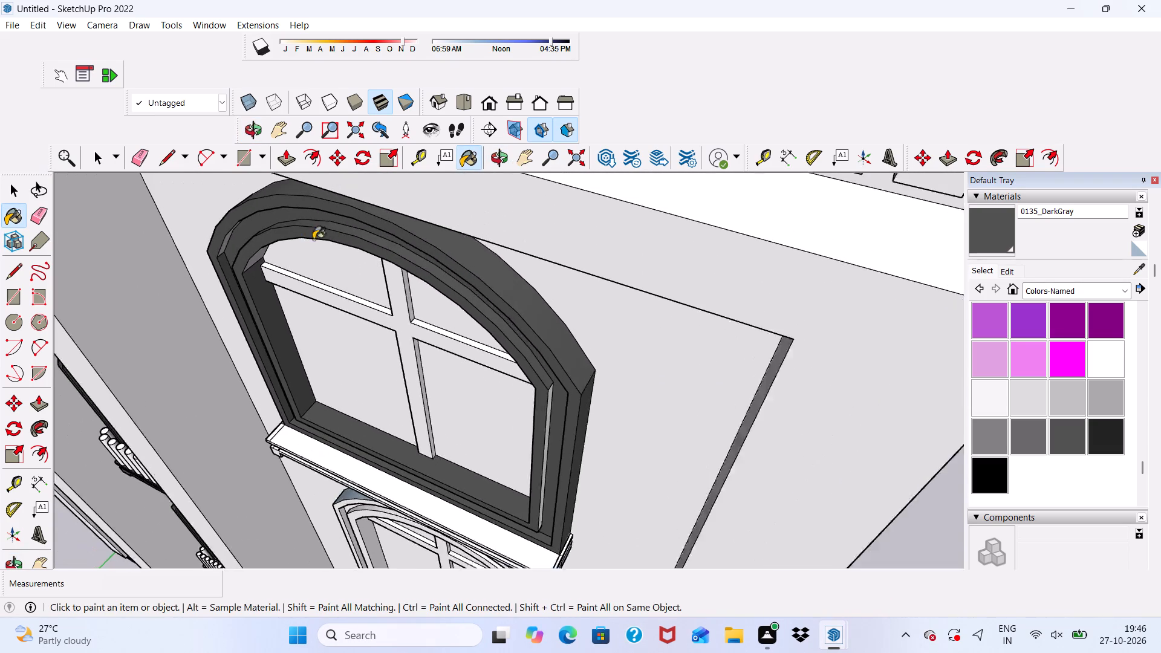
Paint the remaining thin edge faces of the stepped arch bands at the top-floor window frame's left shoulder with 0135_DarkGray.
{"action": "scroll", "coordinate": [313, 239], "scroll_direction": "up", "scroll_amount": 3}
{"action": "scroll", "coordinate": [276, 244], "scroll_direction": "down", "scroll_amount": 1}
{"action": "scroll", "coordinate": [128, 294], "scroll_direction": "up", "scroll_amount": 8}
{"action": "left_click", "coordinate": [296, 240]}
{"action": "scroll", "coordinate": [296, 240], "scroll_direction": "down", "scroll_amount": 5}
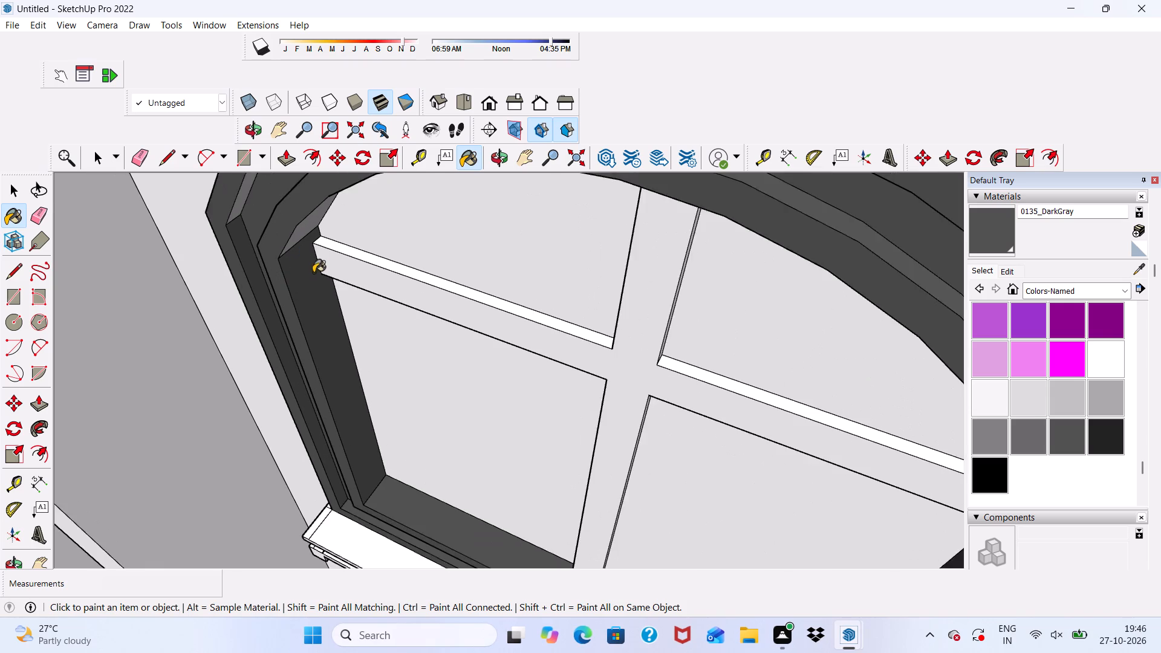
{"action": "scroll", "coordinate": [313, 258], "scroll_direction": "up", "scroll_amount": 4}
{"action": "left_click", "coordinate": [301, 216]}
{"action": "scroll", "coordinate": [301, 217], "scroll_direction": "down", "scroll_amount": 10}
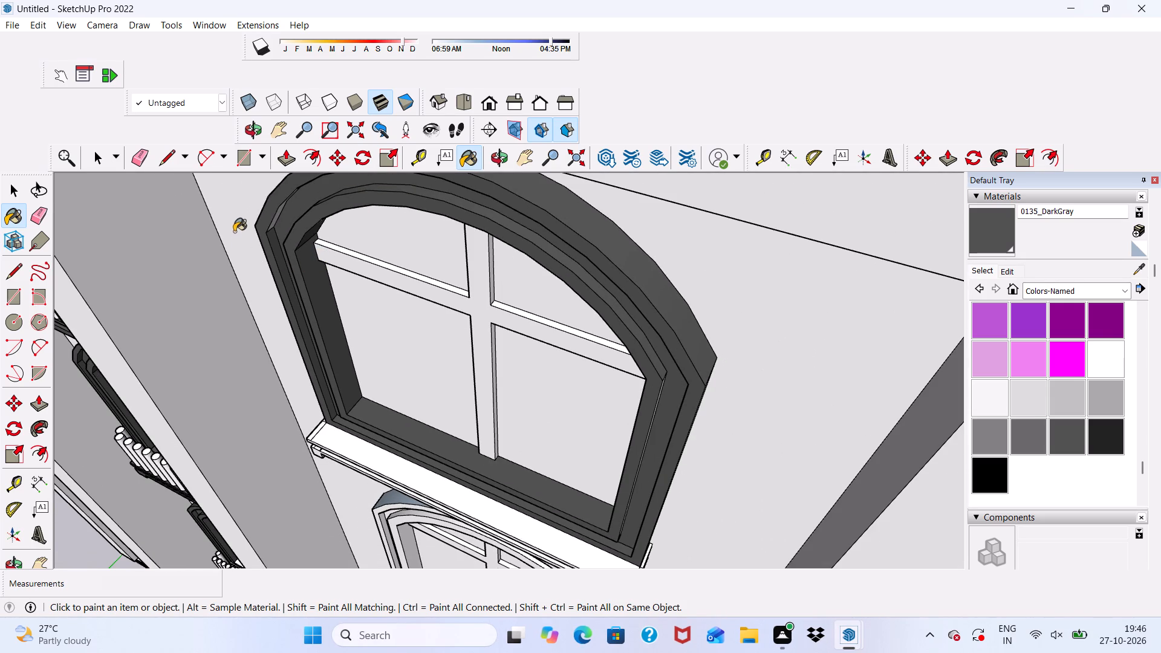
{"action": "scroll", "coordinate": [232, 202], "scroll_direction": "up", "scroll_amount": 18}
{"action": "left_click", "coordinate": [333, 261]}
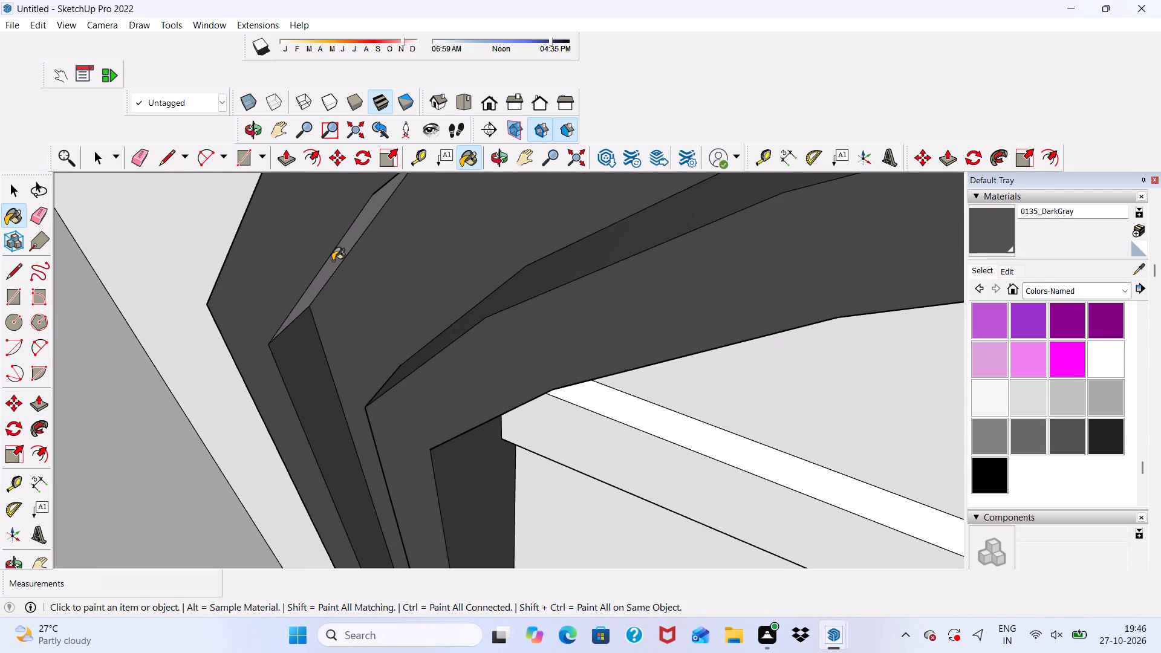
Paint the outer left side of the top-floor window frame and the left edge of its inner raised band with 0135_DarkGray.
{"action": "scroll", "coordinate": [333, 261], "scroll_direction": "down", "scroll_amount": 17}
{"action": "scroll", "coordinate": [310, 274], "scroll_direction": "down", "scroll_amount": 4}
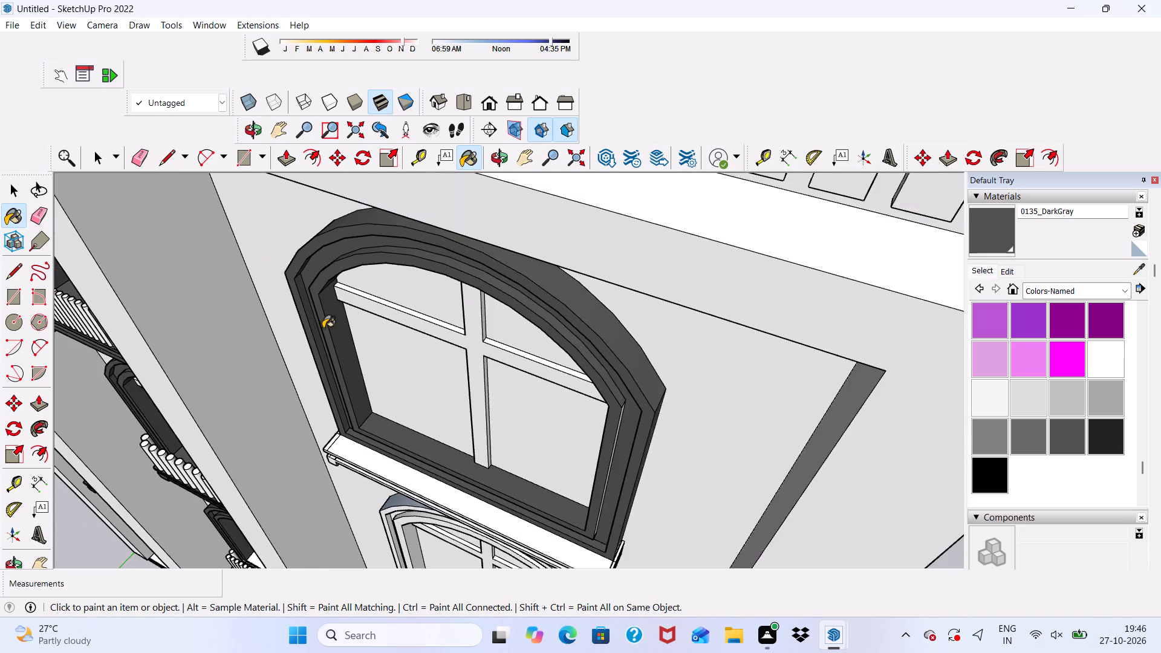
{"action": "scroll", "coordinate": [320, 309], "scroll_direction": "down", "scroll_amount": 6}
{"action": "middle_click_drag", "start_coordinate": [323, 308], "coordinate": [371, 190]}
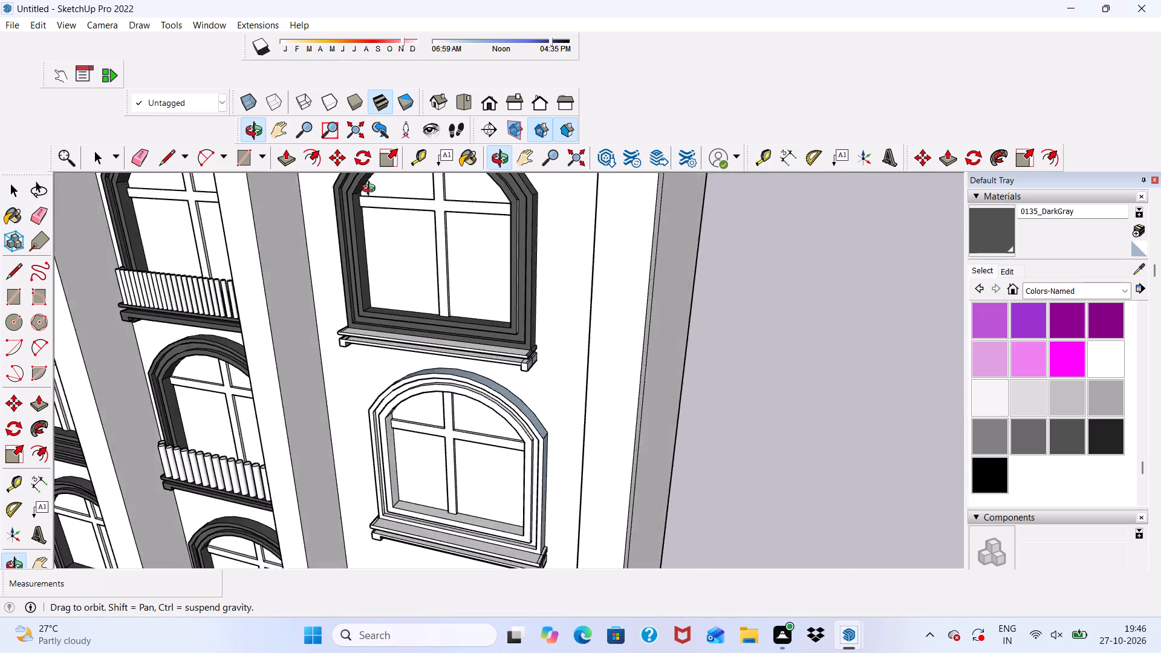
{"action": "middle_click_drag", "start_coordinate": [371, 190], "coordinate": [544, 279]}
{"action": "scroll", "coordinate": [516, 363], "scroll_direction": "up", "scroll_amount": 9}
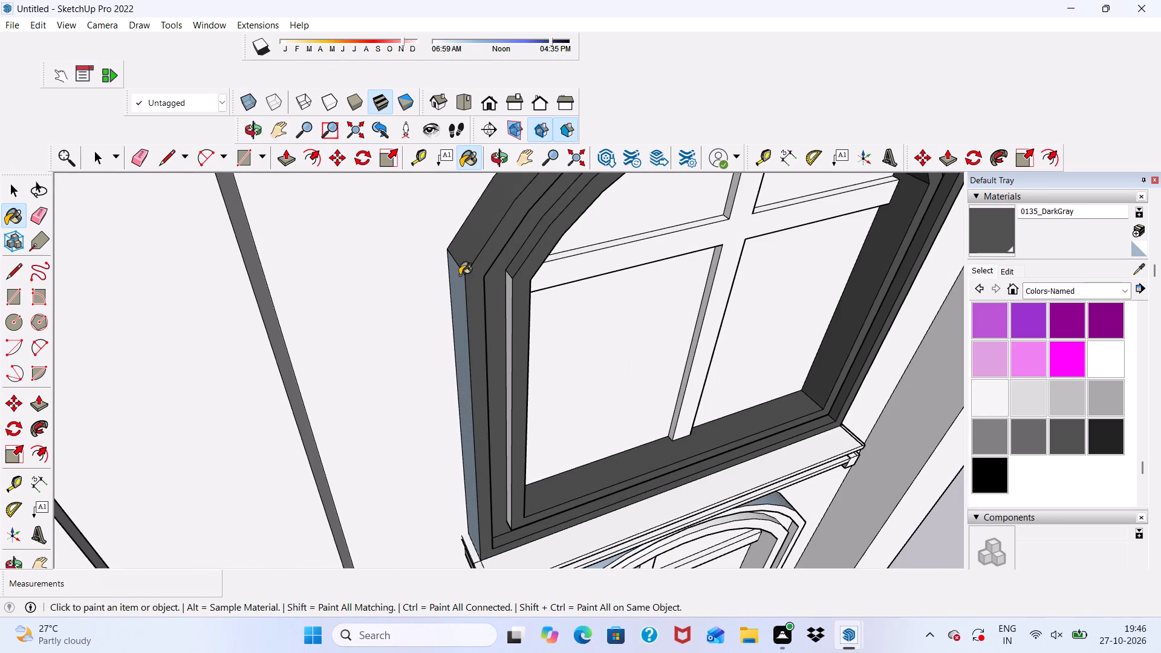
{"action": "left_click", "coordinate": [460, 275]}
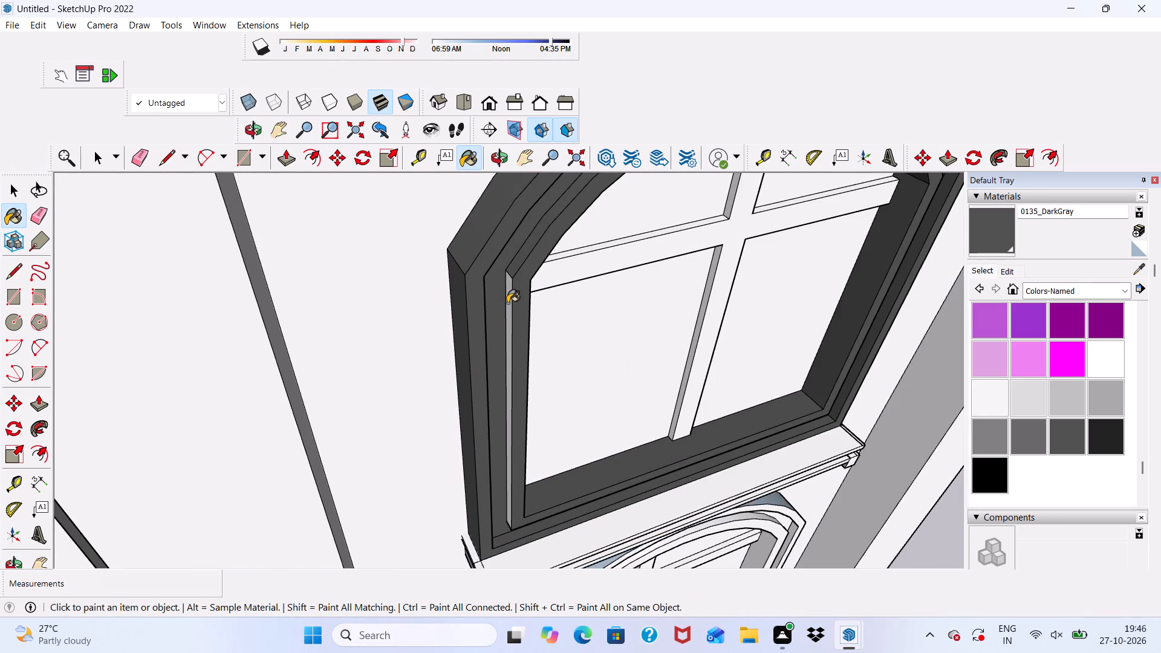
{"action": "left_click", "coordinate": [507, 303]}
Erase the stray dividing lines on the top and left end faces of the sill below the top-floor window.
{"action": "scroll", "coordinate": [502, 278], "scroll_direction": "down", "scroll_amount": 7}
{"action": "scroll", "coordinate": [496, 374], "scroll_direction": "up", "scroll_amount": 4}
{"action": "scroll", "coordinate": [496, 382], "scroll_direction": "down", "scroll_amount": 1}
{"action": "scroll", "coordinate": [490, 450], "scroll_direction": "up", "scroll_amount": 7}
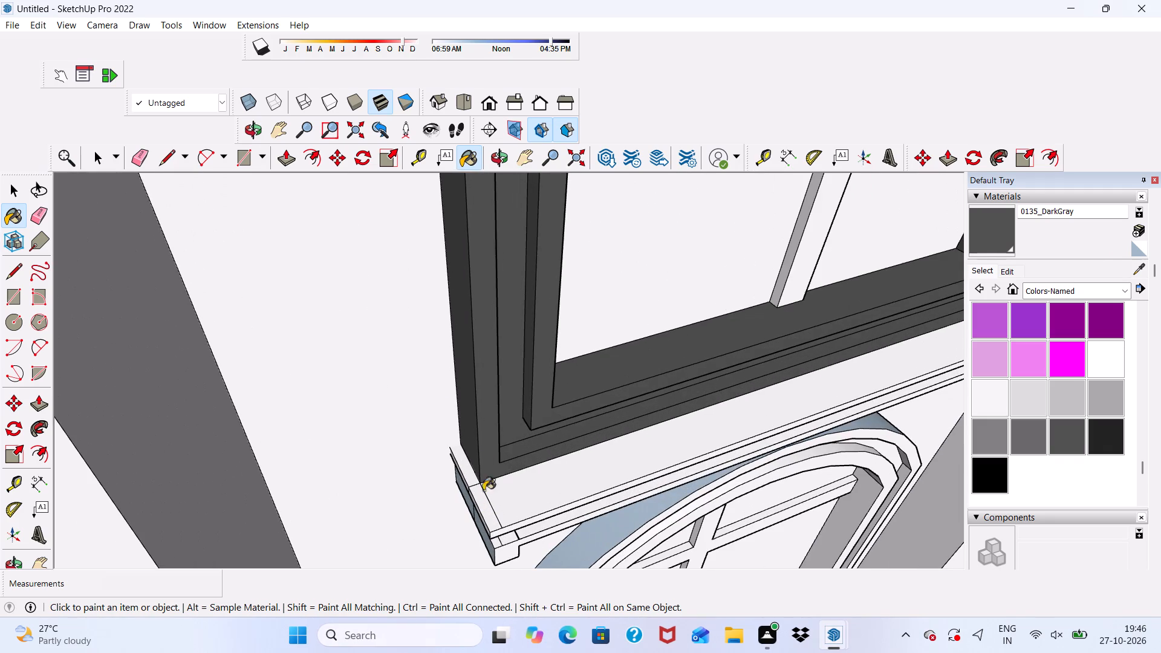
{"action": "left_click", "coordinate": [134, 160]}
{"action": "scroll", "coordinate": [464, 497], "scroll_direction": "up", "scroll_amount": 2}
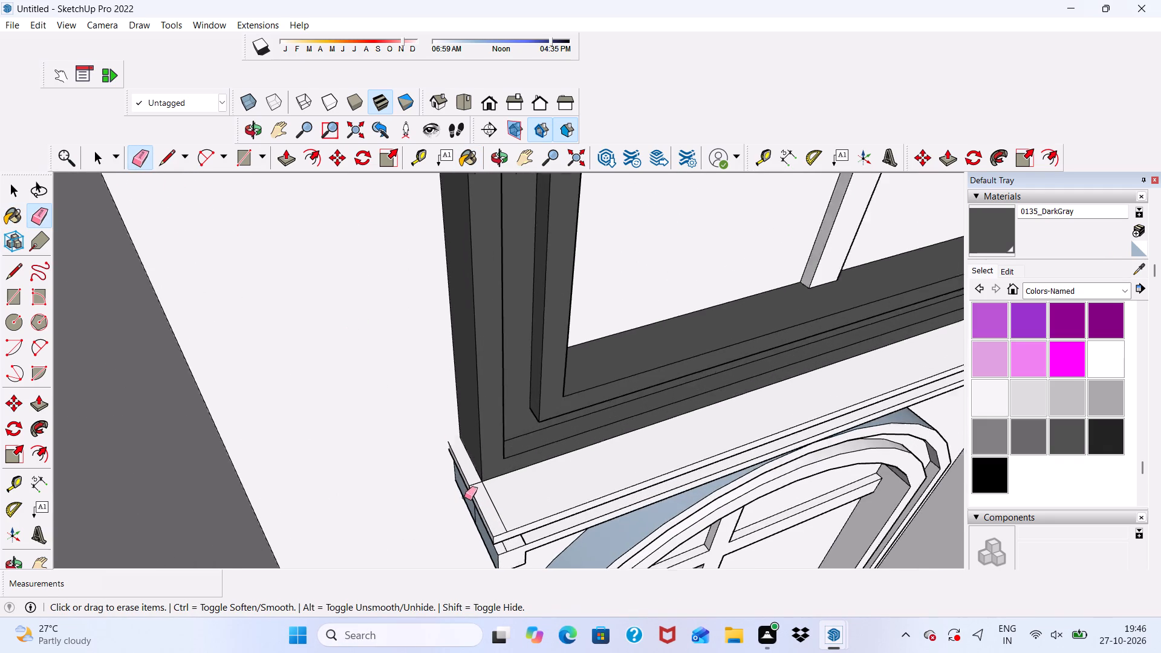
{"action": "scroll", "coordinate": [464, 497], "scroll_direction": "up", "scroll_amount": 1}
{"action": "left_click_drag", "start_coordinate": [476, 475], "coordinate": [481, 484]}
{"action": "left_click_drag", "start_coordinate": [489, 487], "coordinate": [498, 494]}
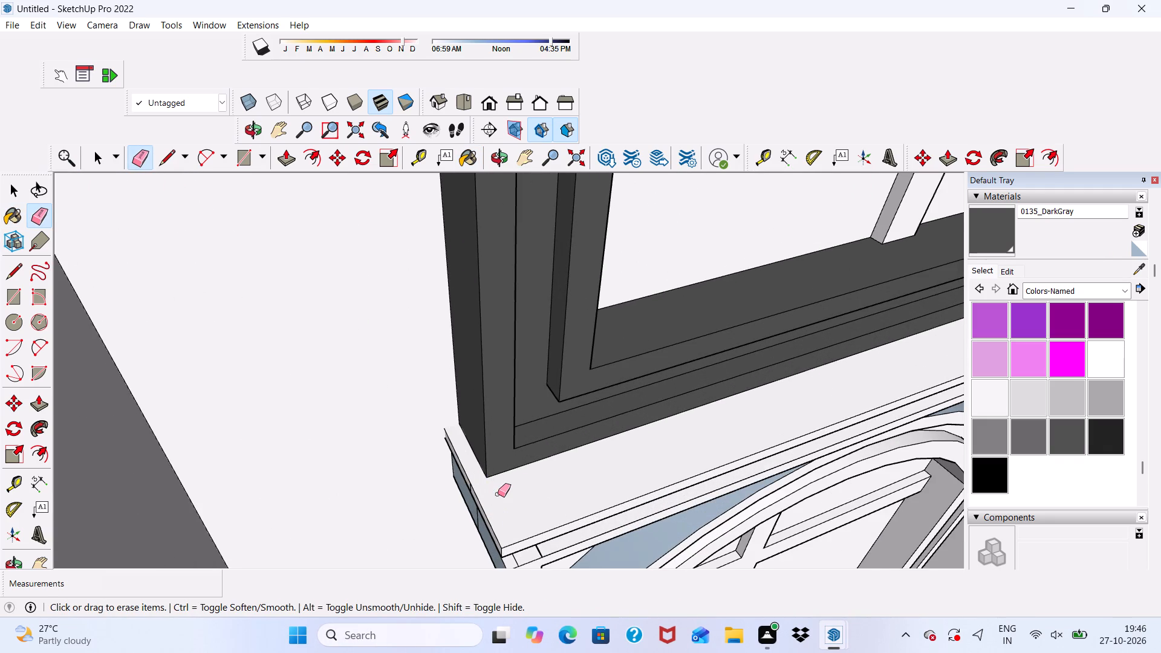
{"action": "scroll", "coordinate": [498, 494], "scroll_direction": "down", "scroll_amount": 1}
{"action": "middle_click_drag", "start_coordinate": [498, 494], "coordinate": [539, 414]}
{"action": "scroll", "coordinate": [539, 411], "scroll_direction": "up", "scroll_amount": 8}
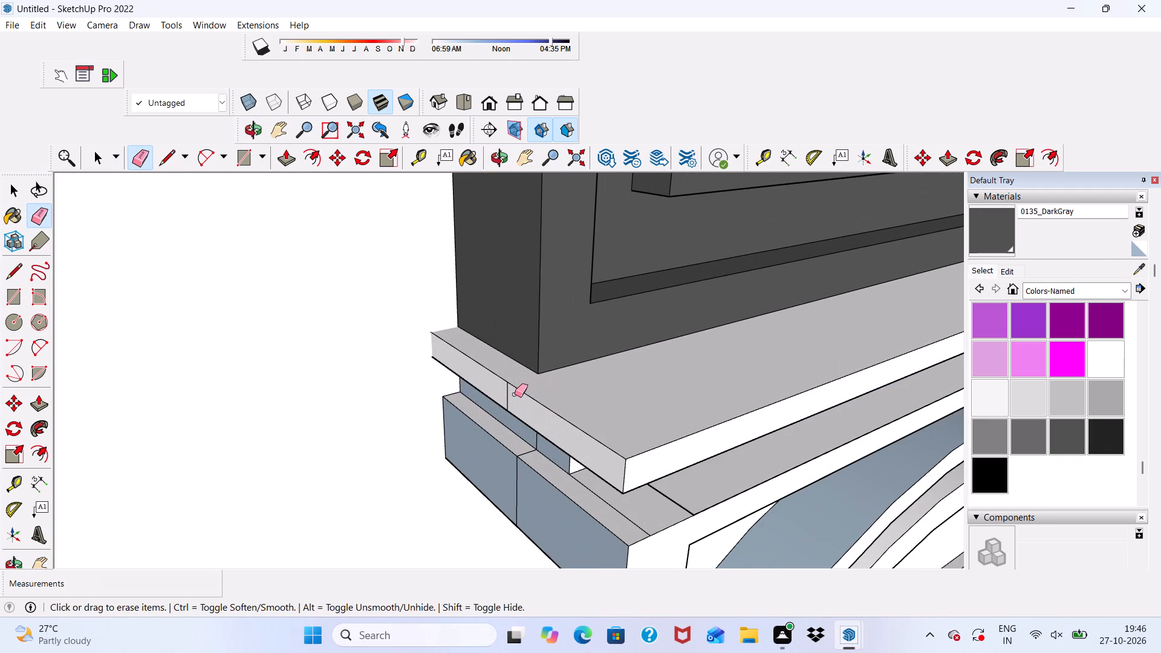
{"action": "left_click_drag", "start_coordinate": [515, 394], "coordinate": [502, 394]}
{"action": "scroll", "coordinate": [511, 423], "scroll_direction": "up", "scroll_amount": 3}
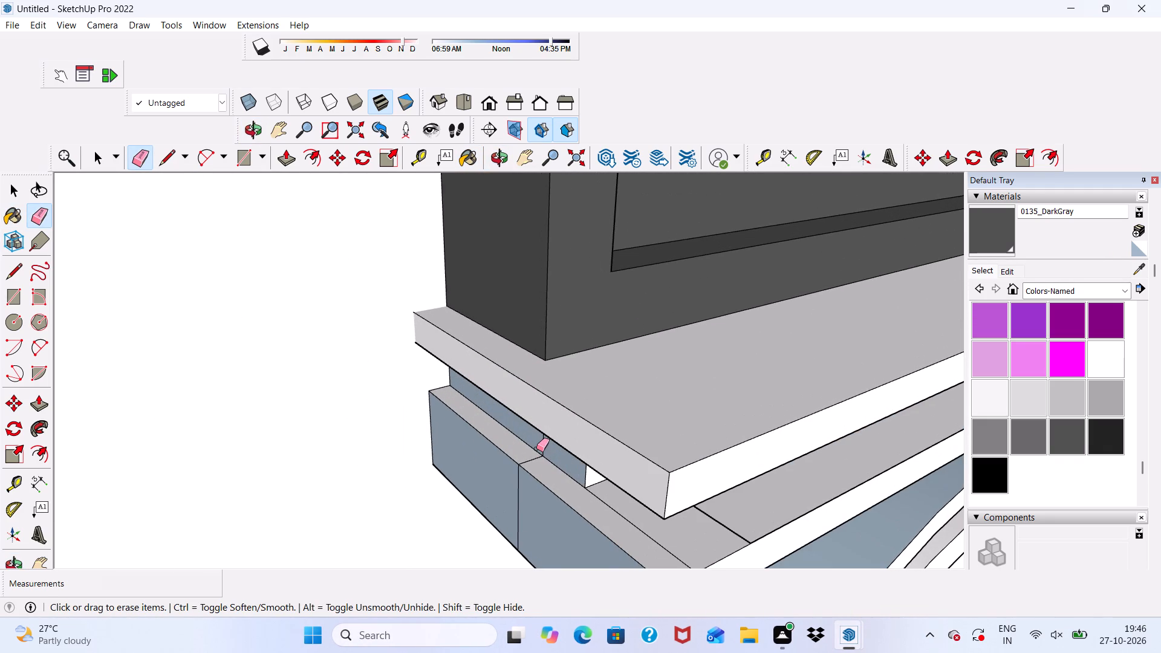
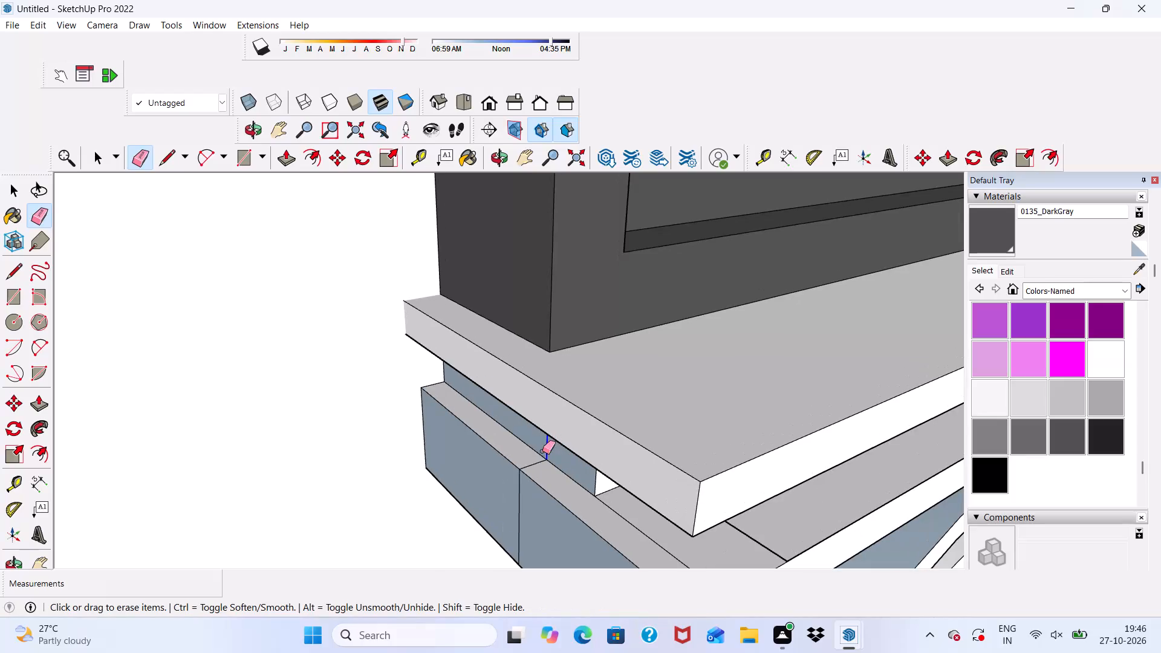
Erase the stray dividing lines on the left end and top ledge of the lower tiers of the top-floor window's sill.
{"action": "left_click", "coordinate": [536, 462]}
{"action": "left_click_drag", "start_coordinate": [525, 486], "coordinate": [521, 496]}
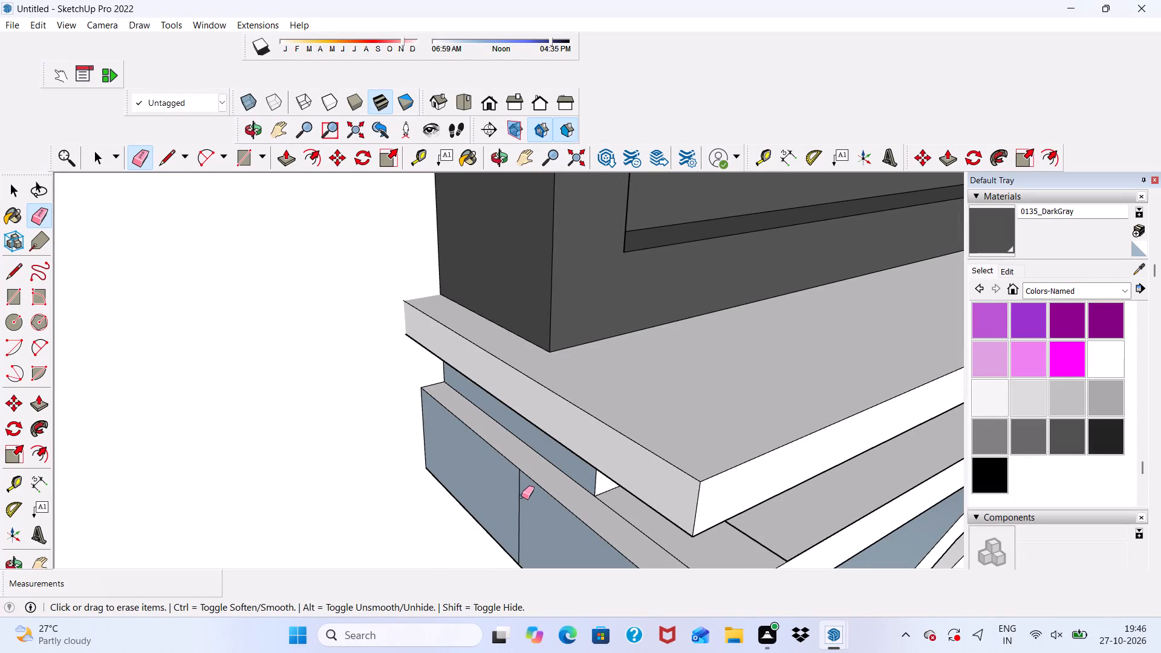
{"action": "left_click_drag", "start_coordinate": [521, 496], "coordinate": [519, 499]}
{"action": "scroll", "coordinate": [557, 478], "scroll_direction": "down", "scroll_amount": 5}
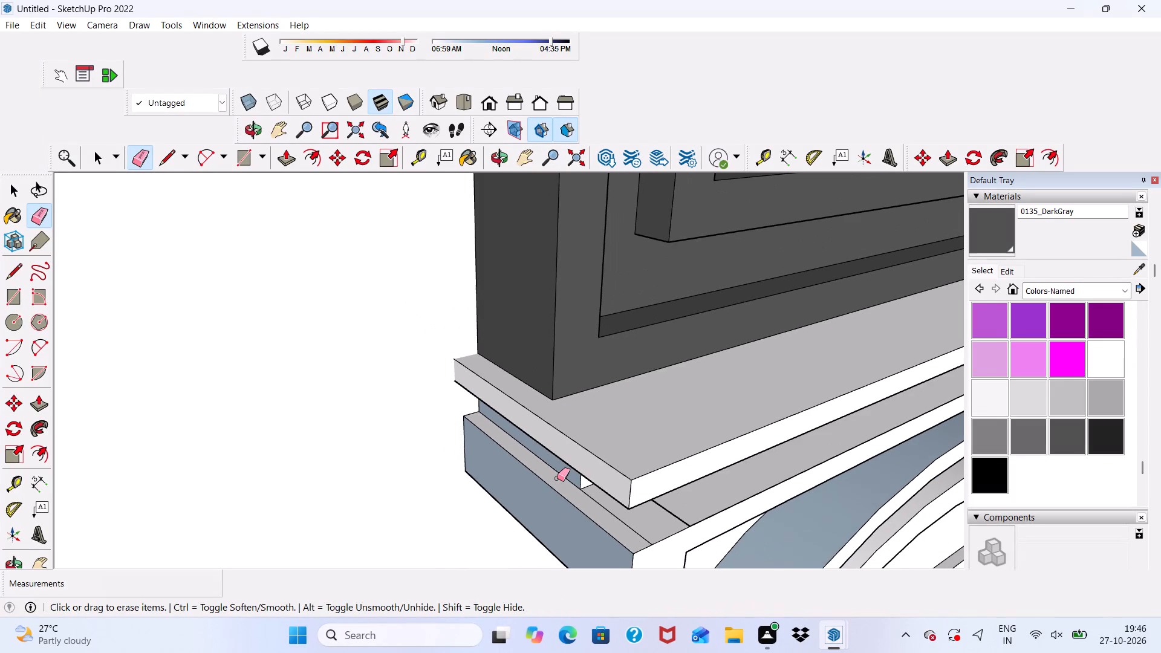
{"action": "scroll", "coordinate": [552, 451], "scroll_direction": "down", "scroll_amount": 4}
{"action": "scroll", "coordinate": [489, 421], "scroll_direction": "down", "scroll_amount": 8}
{"action": "scroll", "coordinate": [572, 518], "scroll_direction": "down", "scroll_amount": 1}
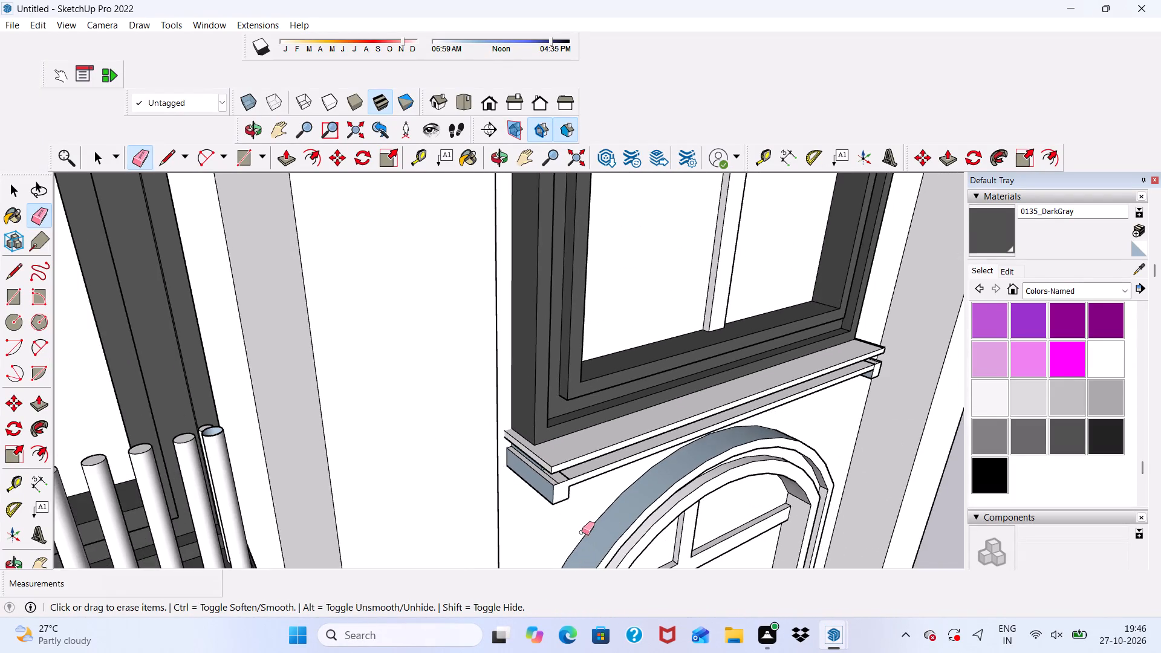
{"action": "middle_click_drag", "start_coordinate": [582, 532], "coordinate": [526, 522]}
{"action": "scroll", "coordinate": [523, 517], "scroll_direction": "up", "scroll_amount": 9}
{"action": "left_click_drag", "start_coordinate": [536, 447], "coordinate": [542, 443]}
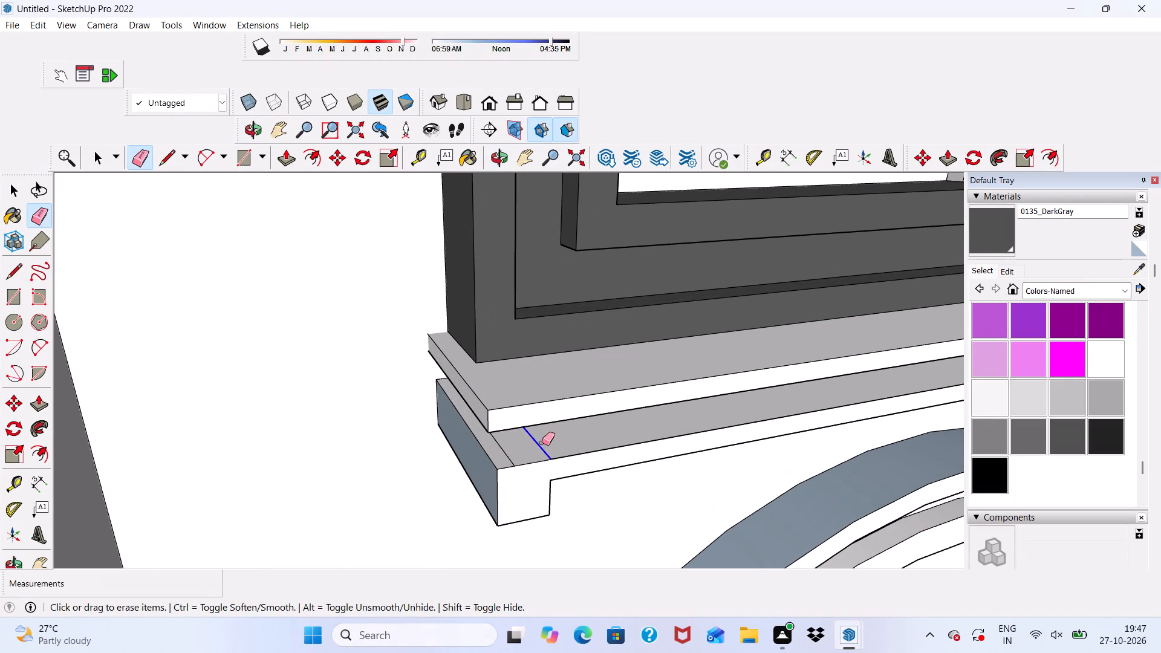
{"action": "left_click_drag", "start_coordinate": [515, 452], "coordinate": [507, 456]}
Erase the stray dividing lines on the top face of the sill's upper slab at its right end.
{"action": "scroll", "coordinate": [364, 412], "scroll_direction": "down", "scroll_amount": 5}
{"action": "scroll", "coordinate": [261, 391], "scroll_direction": "down", "scroll_amount": 5}
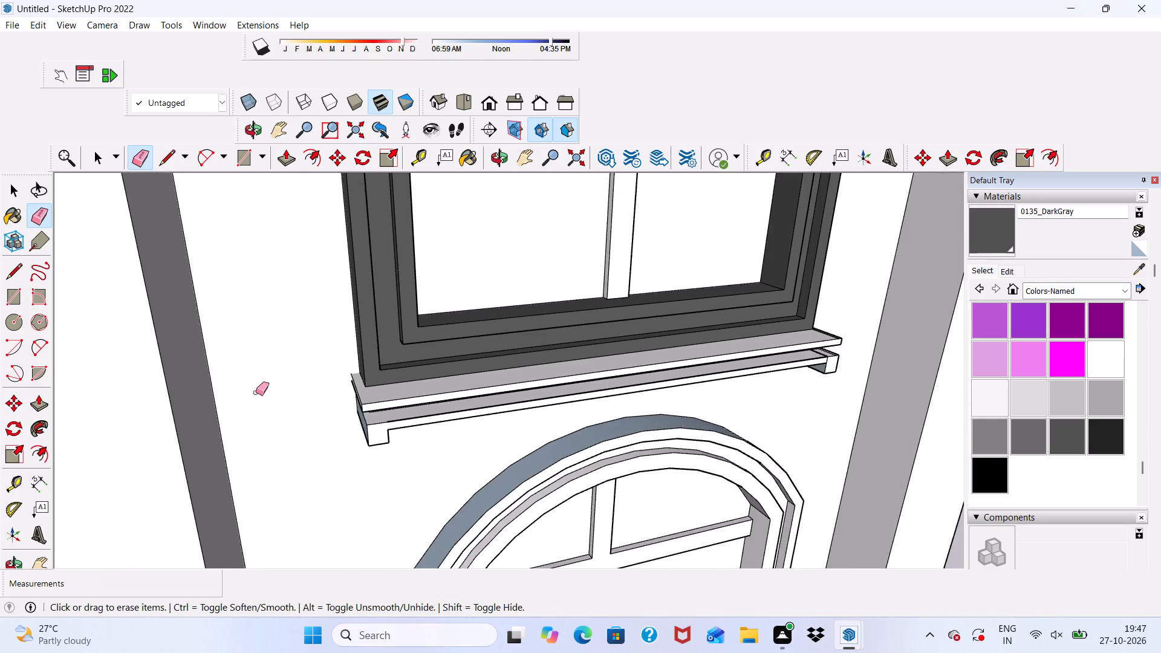
{"action": "scroll", "coordinate": [242, 389], "scroll_direction": "down", "scroll_amount": 5}
{"action": "scroll", "coordinate": [633, 384], "scroll_direction": "up", "scroll_amount": 14}
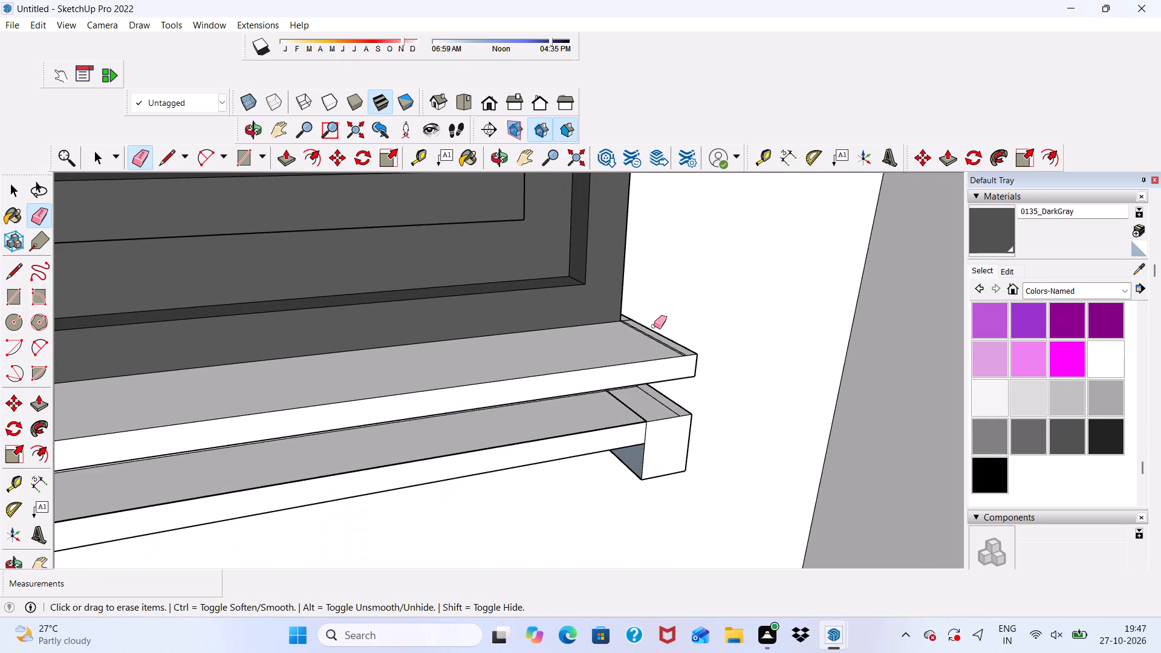
{"action": "scroll", "coordinate": [645, 323], "scroll_direction": "up", "scroll_amount": 4}
{"action": "scroll", "coordinate": [645, 323], "scroll_direction": "down", "scroll_amount": 1}
{"action": "middle_click_drag", "start_coordinate": [645, 323], "coordinate": [616, 380]}
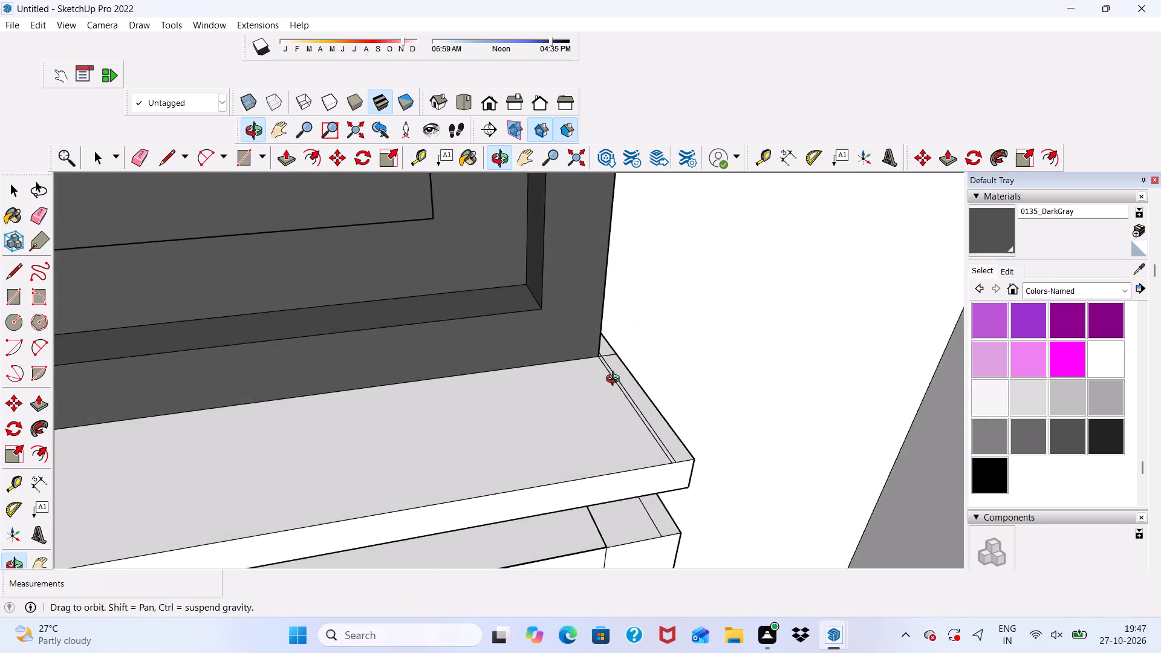
{"action": "middle_click_drag", "start_coordinate": [616, 380], "coordinate": [577, 431]}
{"action": "scroll", "coordinate": [584, 423], "scroll_direction": "up", "scroll_amount": 4}
{"action": "scroll", "coordinate": [590, 403], "scroll_direction": "down", "scroll_amount": 1}
{"action": "scroll", "coordinate": [586, 393], "scroll_direction": "up", "scroll_amount": 5}
{"action": "left_click_drag", "start_coordinate": [585, 382], "coordinate": [577, 406]}
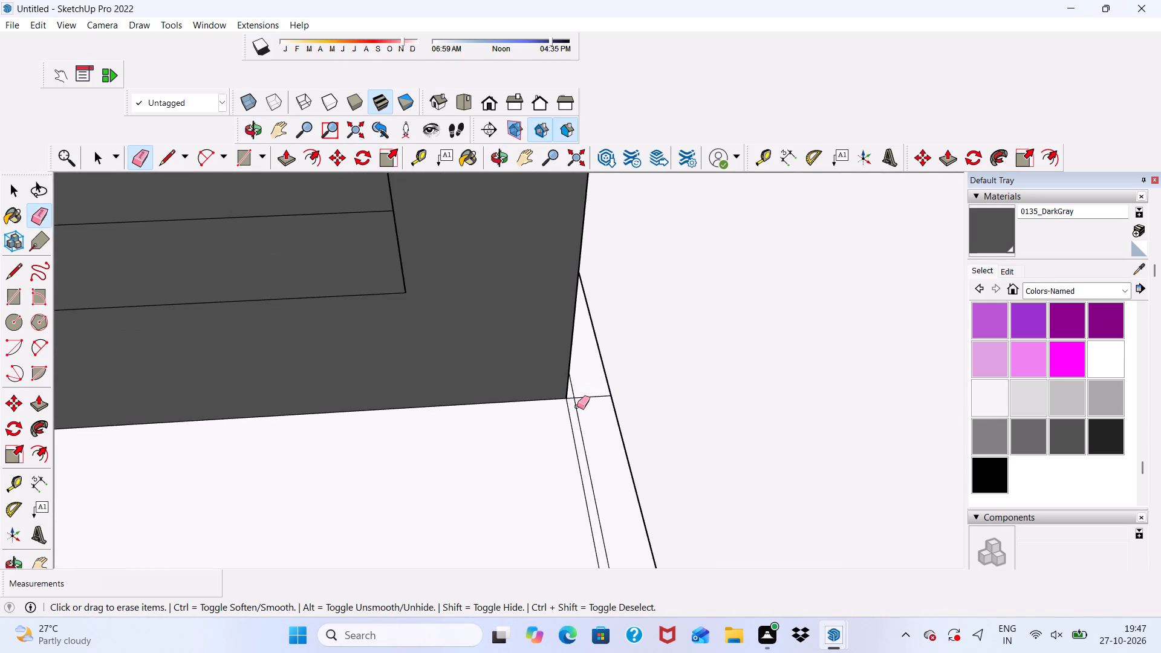
{"action": "left_click_drag", "start_coordinate": [577, 406], "coordinate": [570, 448]}
Erase the leftover short edges on the sill's upper slab at the foot of the window frame's right corner.
{"action": "scroll", "coordinate": [576, 386], "scroll_direction": "up", "scroll_amount": 2}
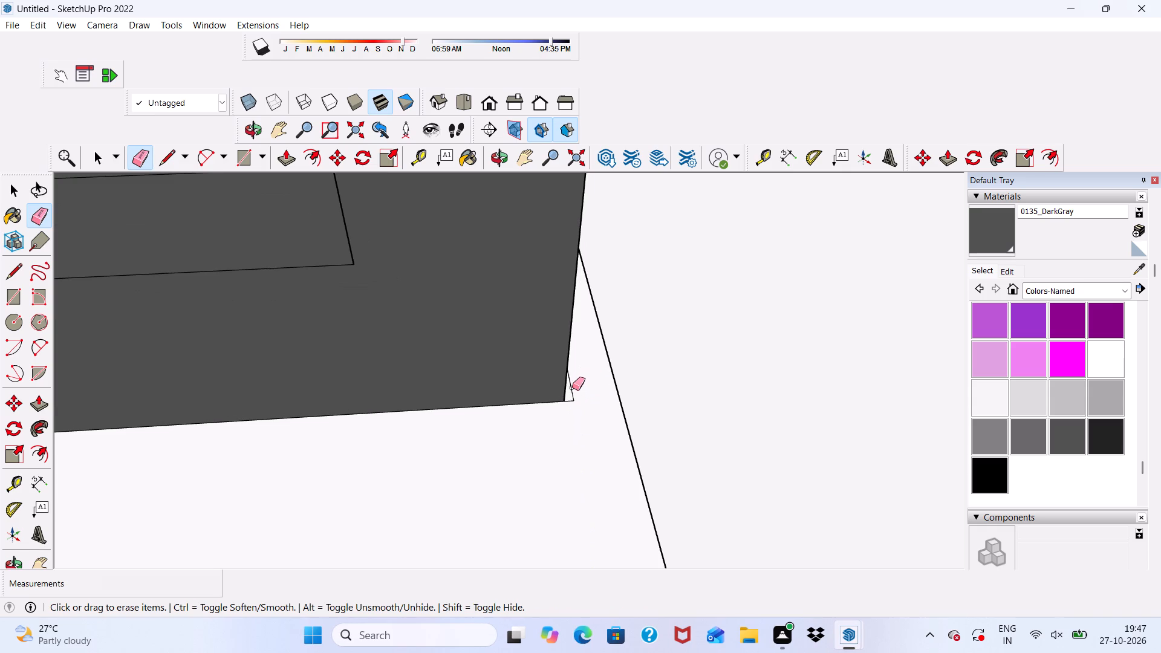
{"action": "scroll", "coordinate": [572, 388], "scroll_direction": "up", "scroll_amount": 7}
{"action": "left_click_drag", "start_coordinate": [571, 390], "coordinate": [568, 413]}
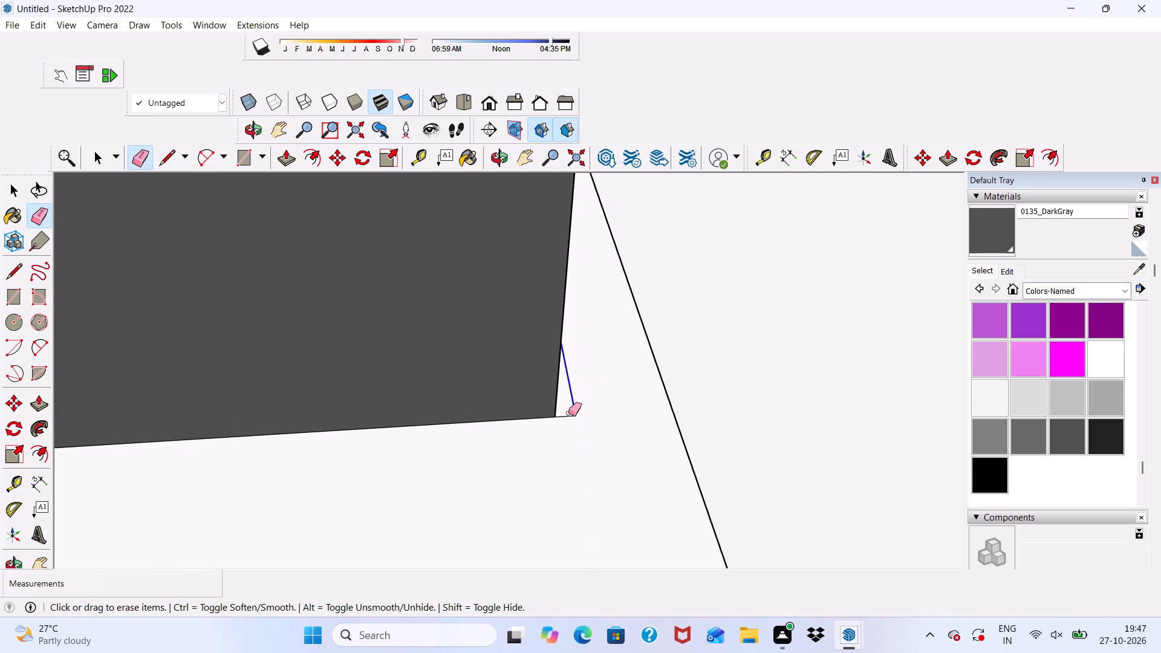
{"action": "left_click", "coordinate": [568, 413]}
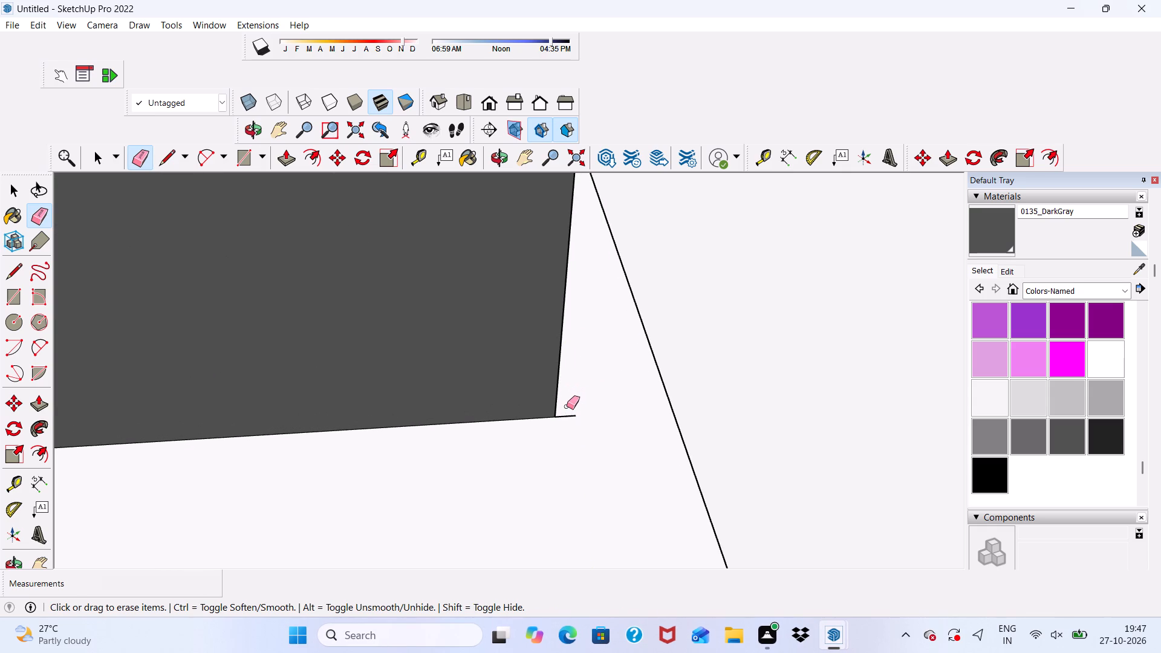
{"action": "left_click_drag", "start_coordinate": [567, 406], "coordinate": [567, 420]}
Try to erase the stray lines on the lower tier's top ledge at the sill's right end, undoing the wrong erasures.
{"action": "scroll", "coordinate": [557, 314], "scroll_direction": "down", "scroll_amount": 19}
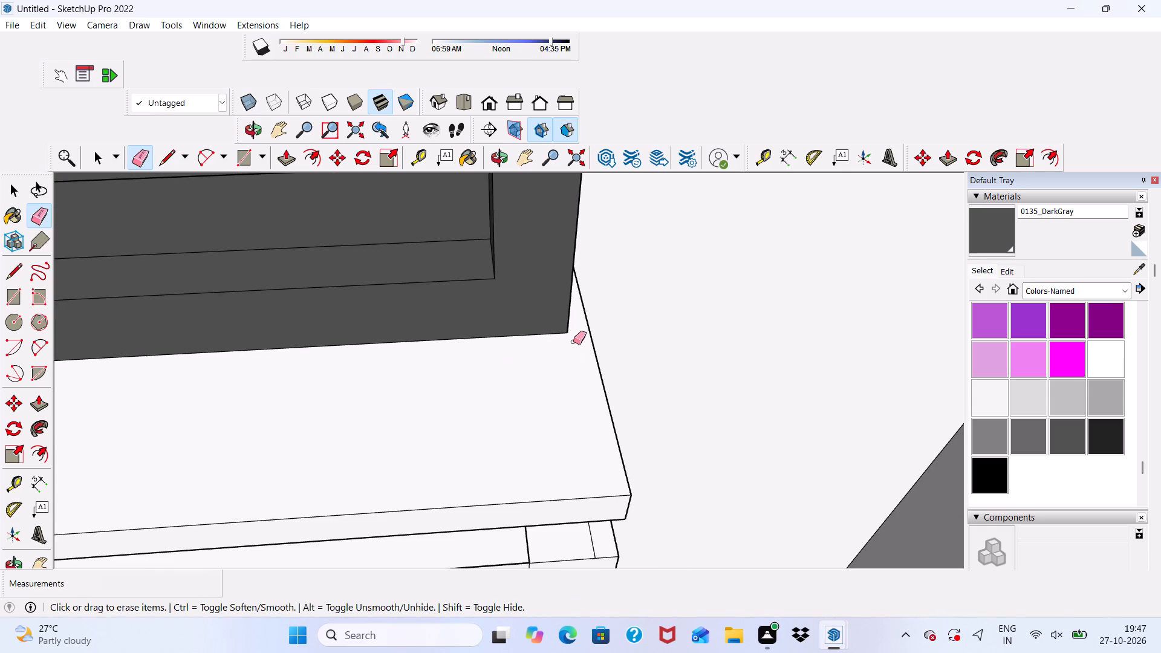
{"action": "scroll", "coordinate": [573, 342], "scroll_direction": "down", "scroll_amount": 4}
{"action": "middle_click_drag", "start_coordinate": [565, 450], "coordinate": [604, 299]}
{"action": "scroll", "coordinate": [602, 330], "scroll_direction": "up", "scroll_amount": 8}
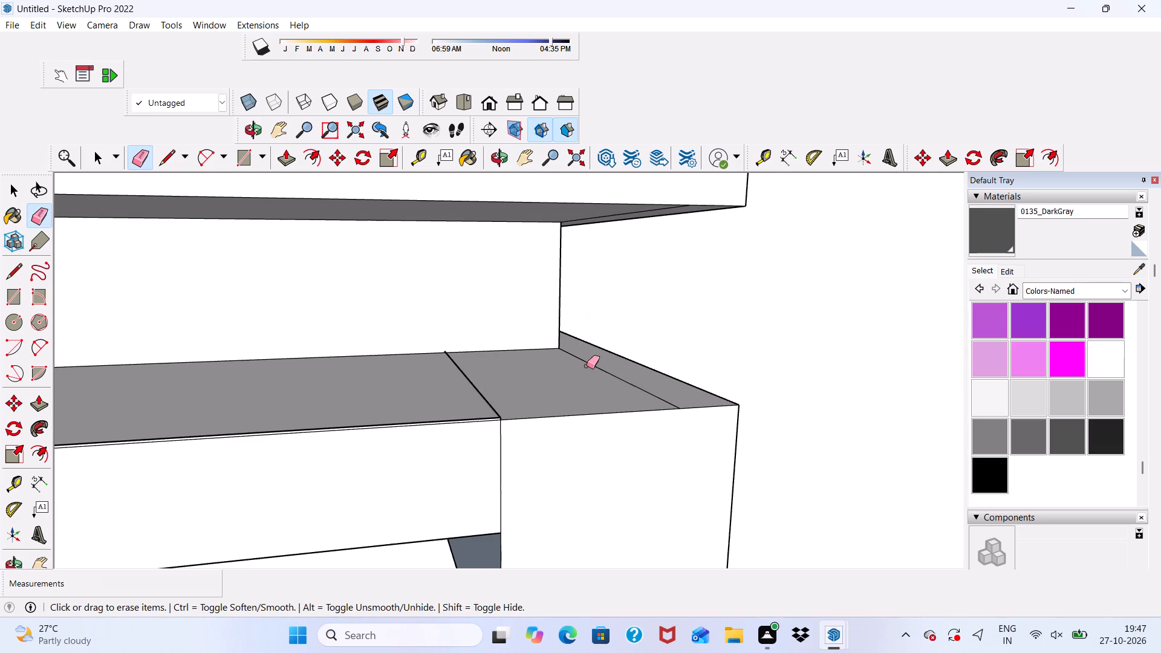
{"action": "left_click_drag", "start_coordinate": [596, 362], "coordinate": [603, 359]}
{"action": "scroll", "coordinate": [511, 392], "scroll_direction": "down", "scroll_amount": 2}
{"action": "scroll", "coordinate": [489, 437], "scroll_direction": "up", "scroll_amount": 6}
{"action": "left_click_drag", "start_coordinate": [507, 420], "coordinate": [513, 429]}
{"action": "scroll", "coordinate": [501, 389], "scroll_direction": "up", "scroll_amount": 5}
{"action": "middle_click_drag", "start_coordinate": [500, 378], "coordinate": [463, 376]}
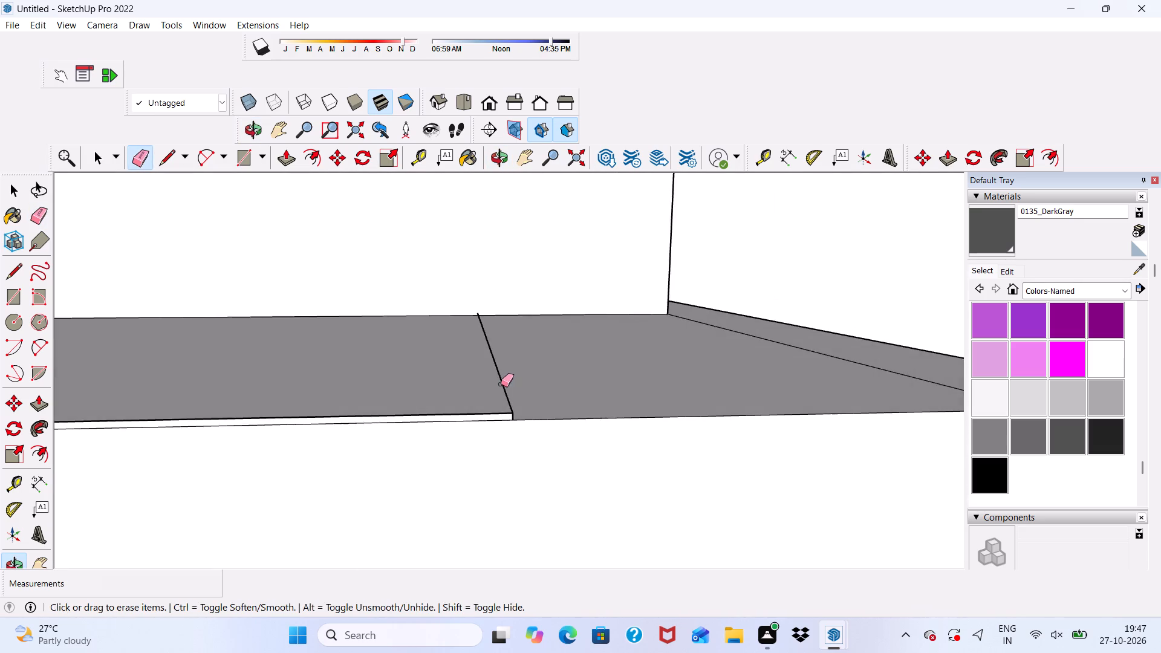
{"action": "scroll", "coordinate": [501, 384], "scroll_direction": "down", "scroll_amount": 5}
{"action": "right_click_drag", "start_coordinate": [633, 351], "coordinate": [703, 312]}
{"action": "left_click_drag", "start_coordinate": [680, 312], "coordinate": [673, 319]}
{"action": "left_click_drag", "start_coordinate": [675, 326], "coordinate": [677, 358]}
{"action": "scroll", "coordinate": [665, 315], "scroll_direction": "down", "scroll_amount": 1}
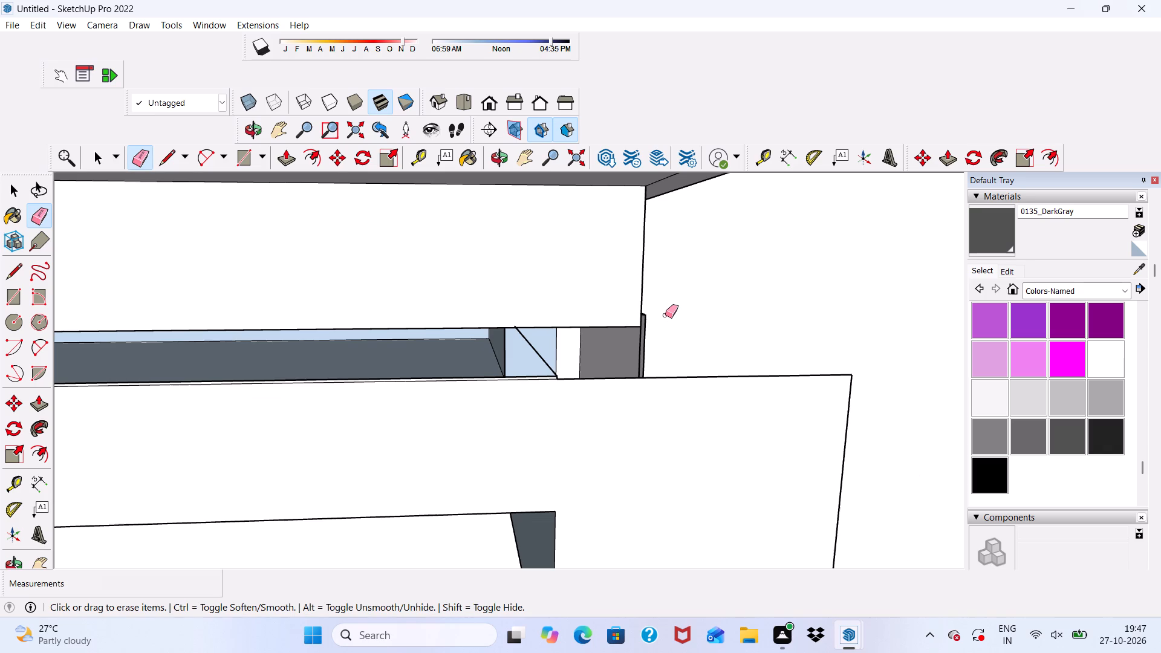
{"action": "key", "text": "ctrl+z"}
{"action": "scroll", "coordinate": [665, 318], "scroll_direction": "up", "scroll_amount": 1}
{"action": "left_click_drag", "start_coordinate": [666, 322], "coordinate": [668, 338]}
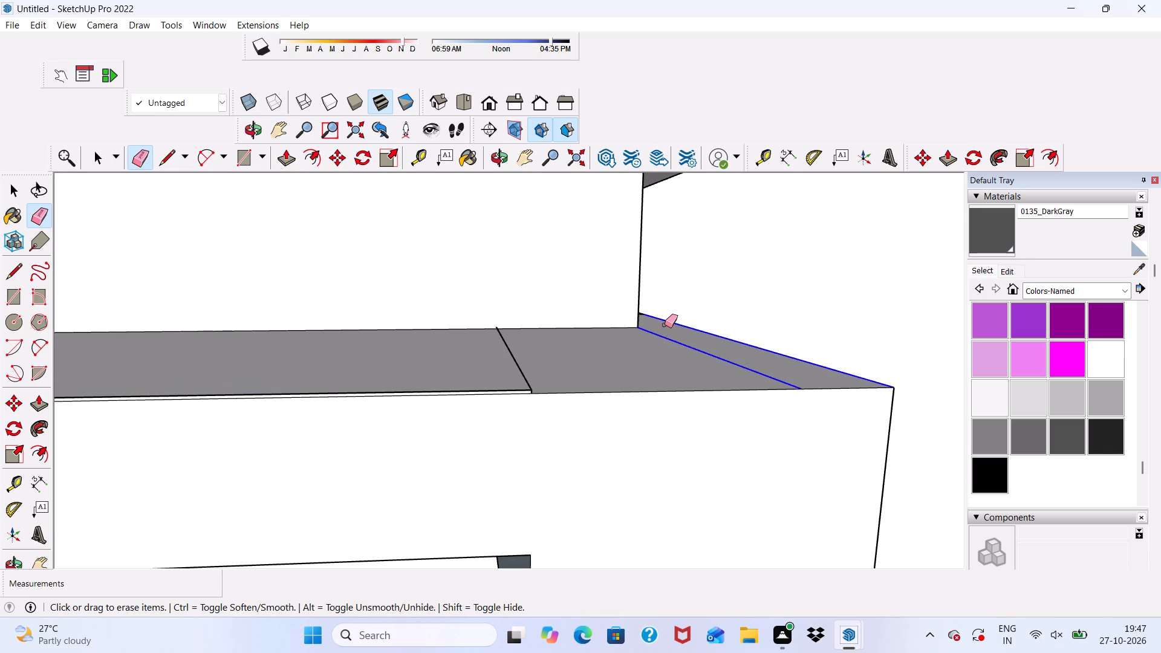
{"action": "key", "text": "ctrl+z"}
Erase only the inner stray line on the lower tier's top ledge at the sill's right end, keeping the outer edge.
{"action": "left_click", "coordinate": [669, 339]}
{"action": "scroll", "coordinate": [625, 297], "scroll_direction": "down", "scroll_amount": 4}
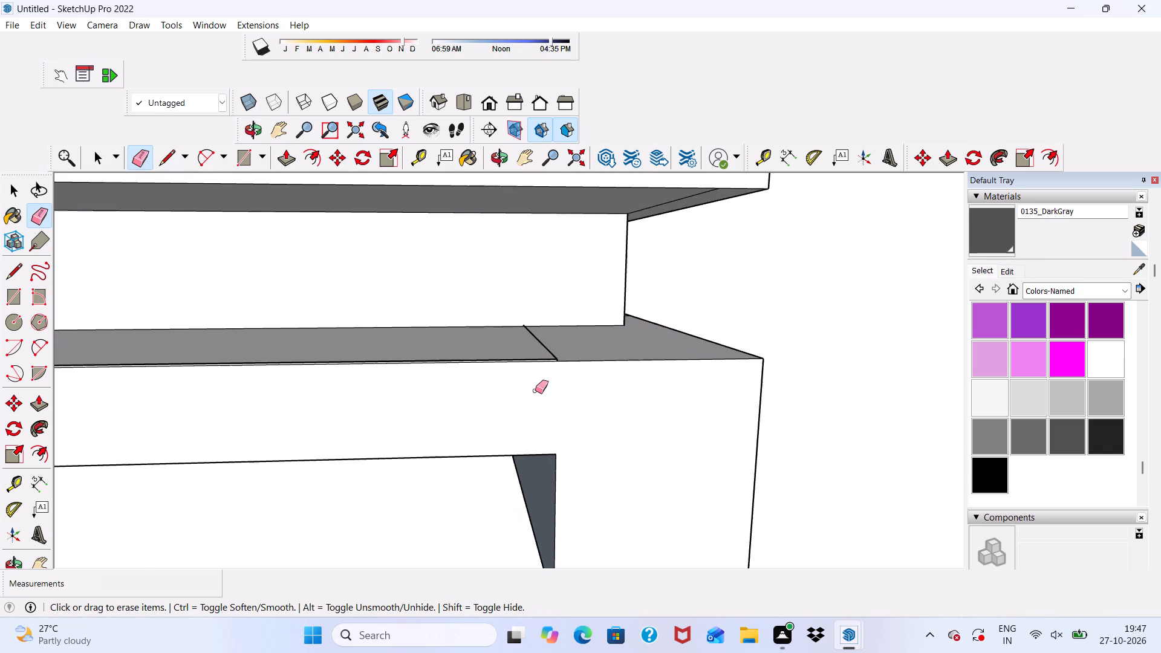
Erase the stray vertical lines on the sill's right end faces and the short line under its upper slab.
{"action": "scroll", "coordinate": [535, 391], "scroll_direction": "down", "scroll_amount": 1}
{"action": "middle_click_drag", "start_coordinate": [532, 405], "coordinate": [305, 369]}
{"action": "left_click_drag", "start_coordinate": [692, 379], "coordinate": [695, 386]}
{"action": "left_click", "coordinate": [660, 289]}
{"action": "left_click_drag", "start_coordinate": [686, 368], "coordinate": [692, 392]}
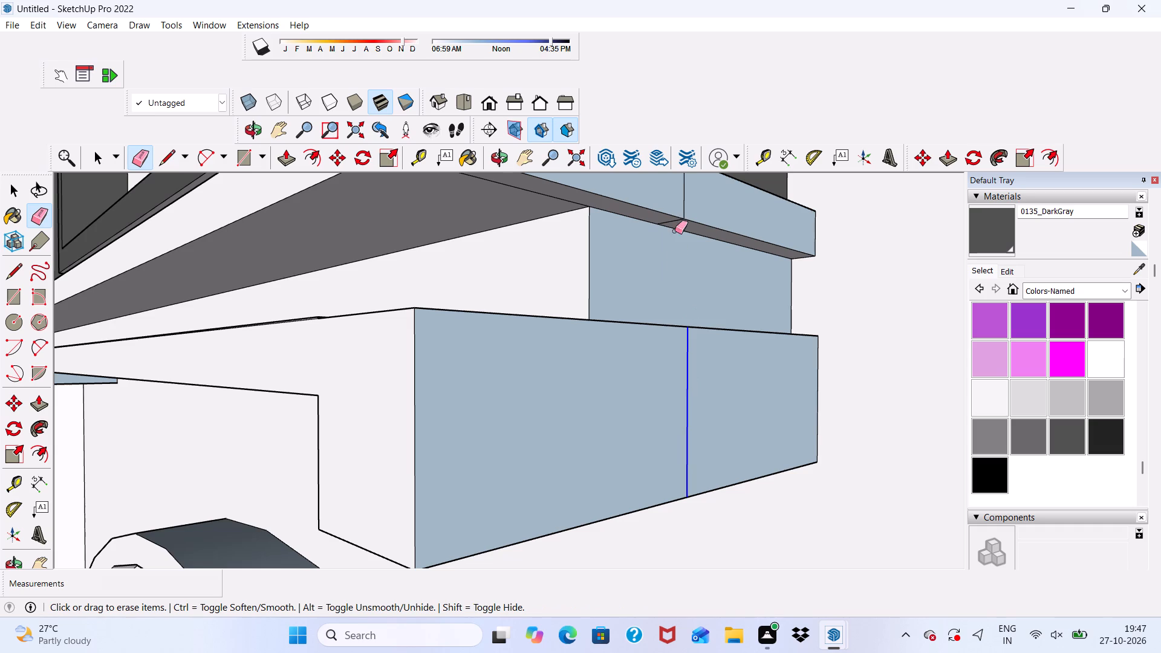
{"action": "left_click_drag", "start_coordinate": [678, 200], "coordinate": [688, 197]}
{"action": "scroll", "coordinate": [676, 228], "scroll_direction": "up", "scroll_amount": 4}
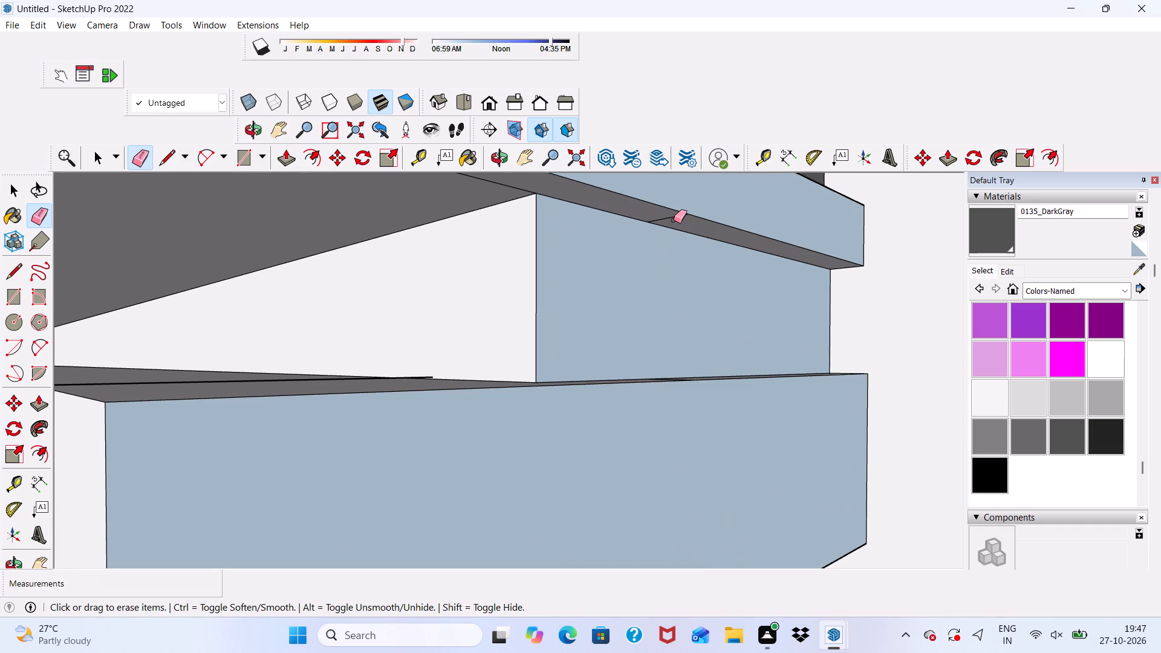
{"action": "left_click", "coordinate": [674, 218]}
{"action": "scroll", "coordinate": [661, 238], "scroll_direction": "down", "scroll_amount": 13}
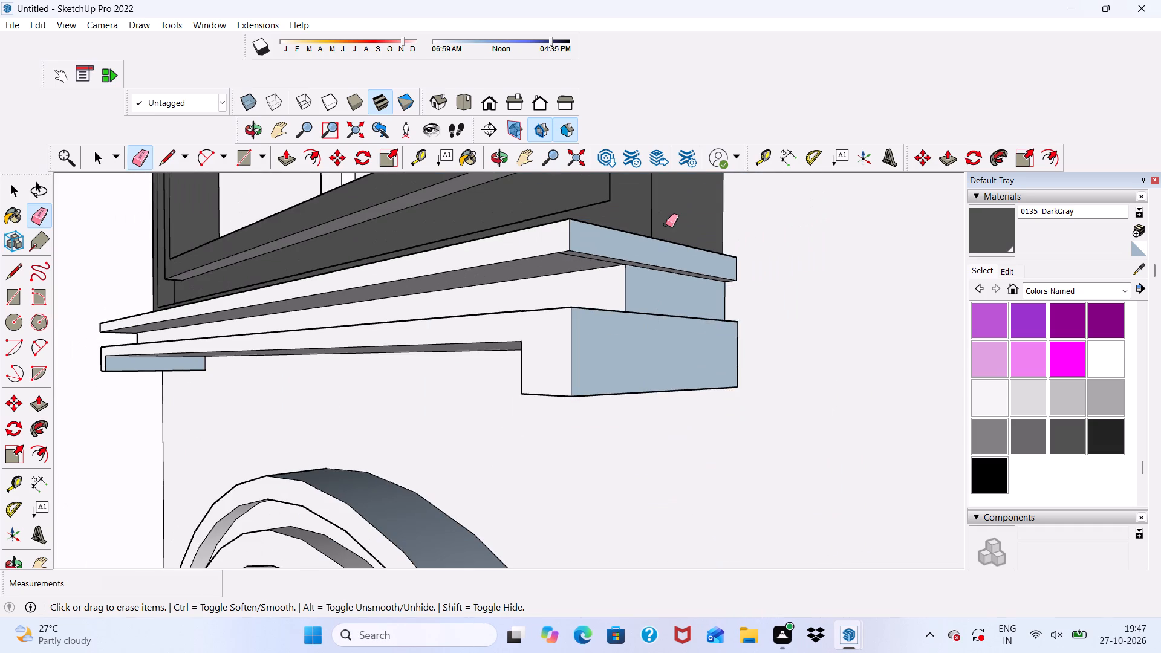
Paint the right end faces of the sill's three tiers with 0135_DarkGray.
{"action": "middle_click_drag", "start_coordinate": [676, 253], "coordinate": [680, 282]}
{"action": "key", "text": "space"}
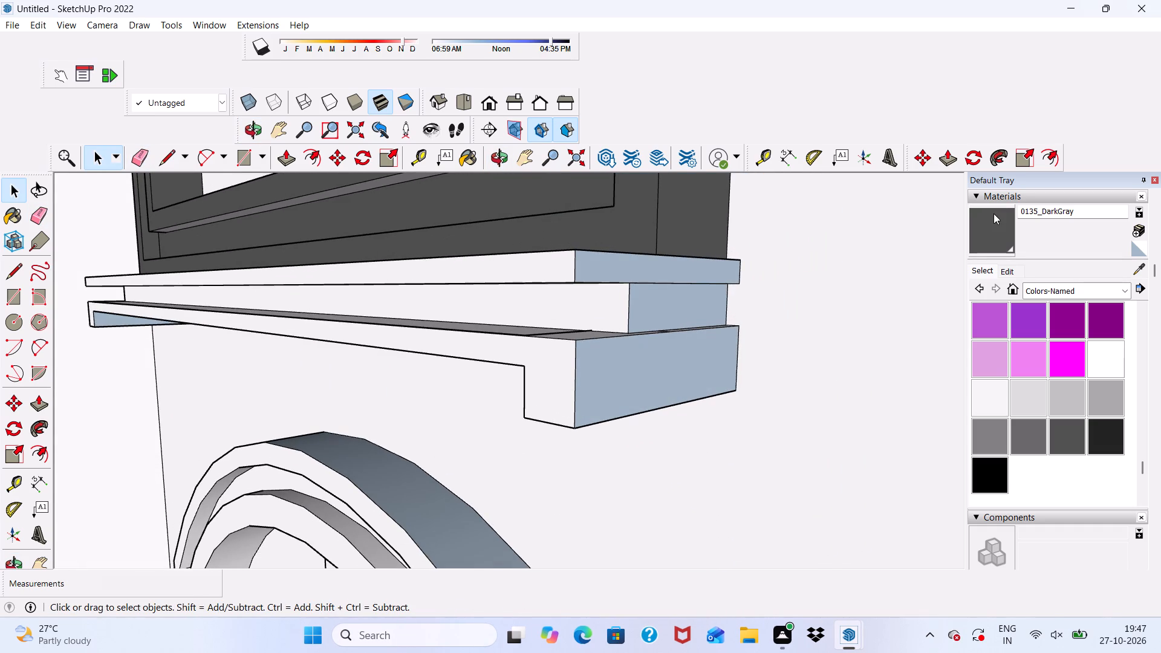
{"action": "left_click", "coordinate": [994, 213]}
{"action": "scroll", "coordinate": [795, 267], "scroll_direction": "up", "scroll_amount": 3}
{"action": "left_click", "coordinate": [675, 283]}
{"action": "left_click", "coordinate": [659, 334]}
{"action": "left_click", "coordinate": [622, 401]}
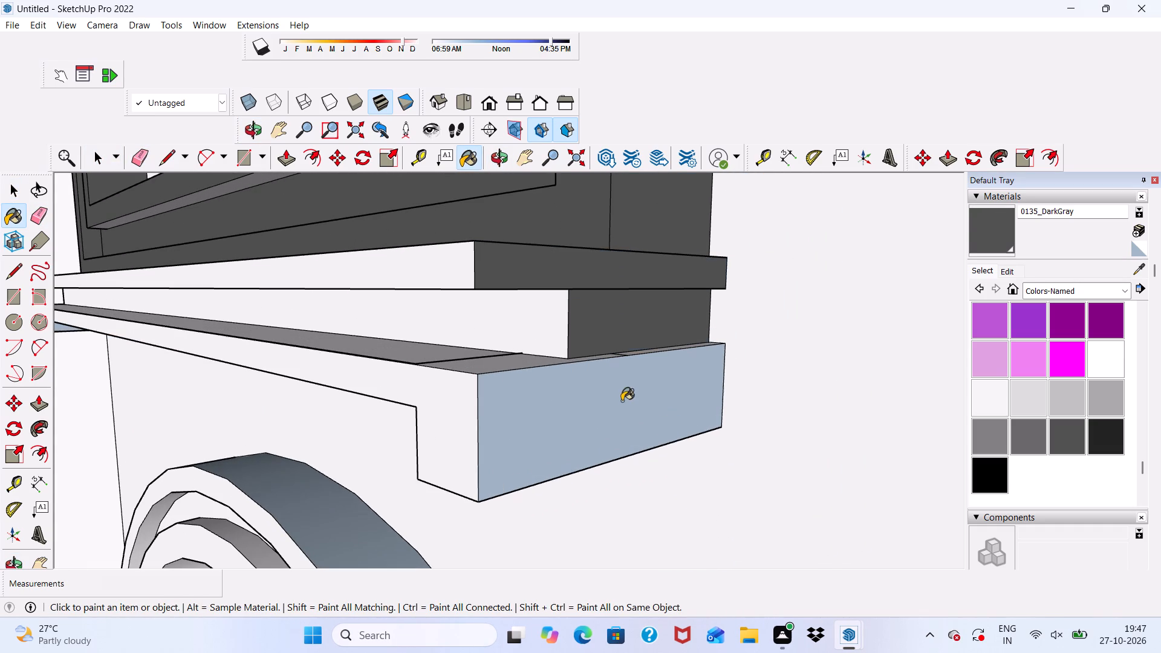
Paint the lower tier's top ledge, the middle tier's front face and the upper slab's underside with 0135_DarkGray.
{"action": "scroll", "coordinate": [487, 365], "scroll_direction": "up", "scroll_amount": 4}
{"action": "left_click", "coordinate": [497, 374]}
{"action": "left_click", "coordinate": [689, 349]}
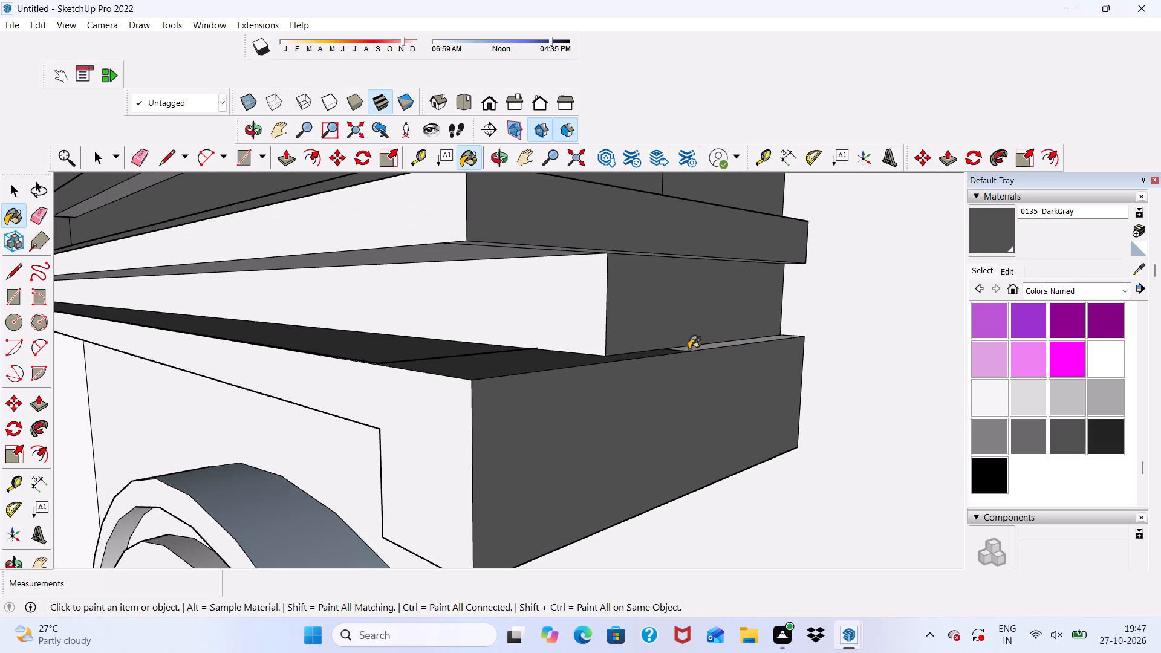
{"action": "left_click_drag", "start_coordinate": [532, 294], "coordinate": [550, 299]}
{"action": "left_click", "coordinate": [605, 293]}
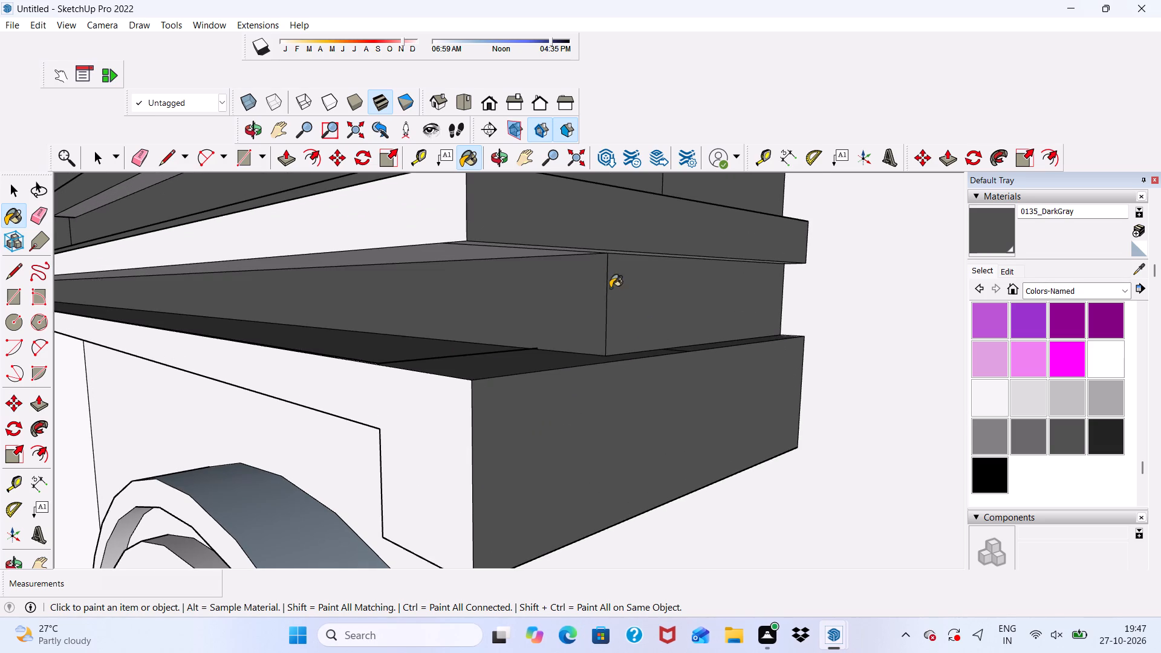
{"action": "scroll", "coordinate": [594, 249], "scroll_direction": "up", "scroll_amount": 3}
{"action": "scroll", "coordinate": [594, 249], "scroll_direction": "down", "scroll_amount": 3}
{"action": "middle_click_drag", "start_coordinate": [594, 249], "coordinate": [605, 158]}
{"action": "left_click", "coordinate": [597, 200]}
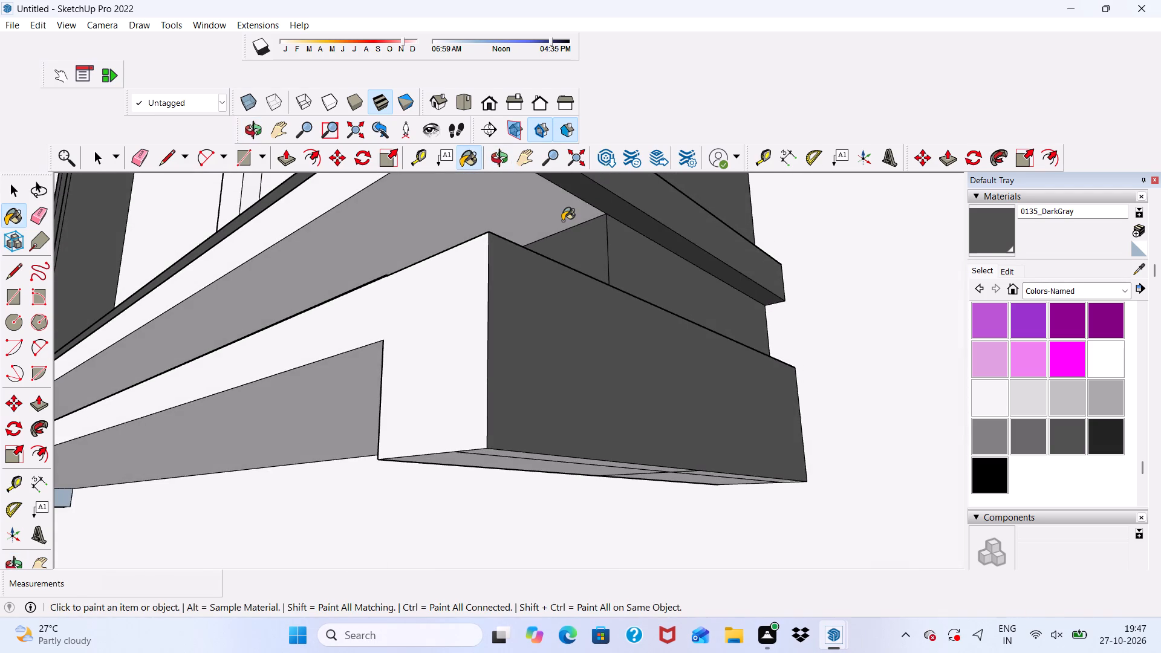
{"action": "left_click", "coordinate": [562, 221]}
Erase the crossing stray lines on the underside of the sill's right foot.
{"action": "scroll", "coordinate": [558, 225], "scroll_direction": "down", "scroll_amount": 7}
{"action": "middle_click_drag", "start_coordinate": [537, 308], "coordinate": [584, 211]}
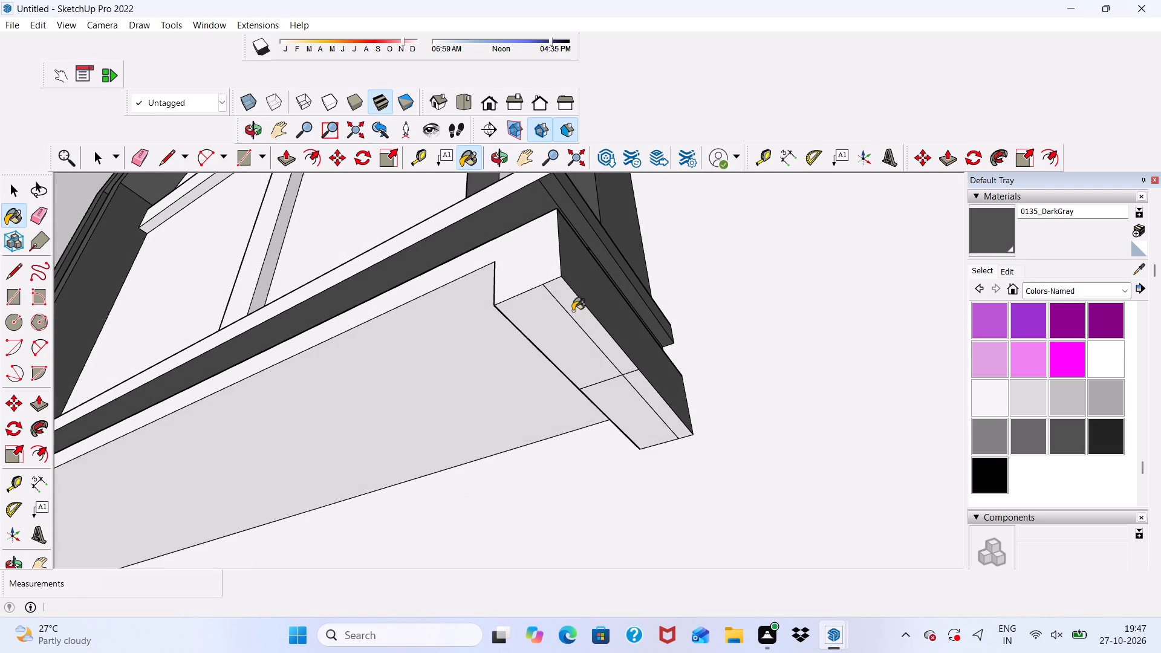
{"action": "left_click", "coordinate": [141, 160]}
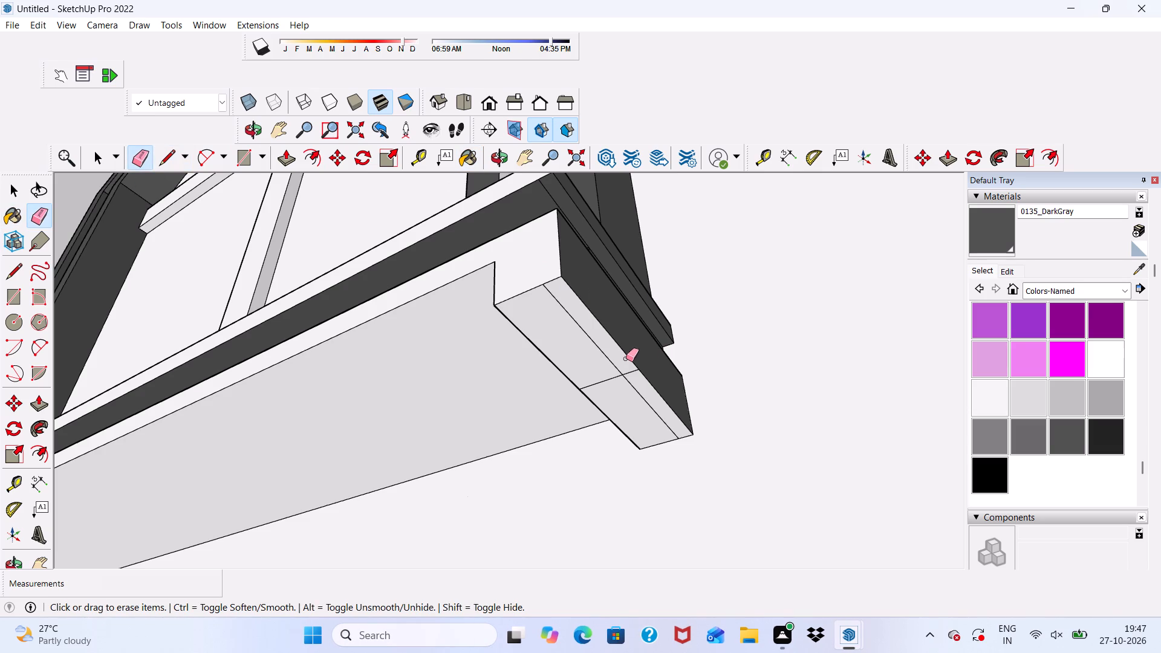
{"action": "left_click_drag", "start_coordinate": [621, 359], "coordinate": [616, 389]}
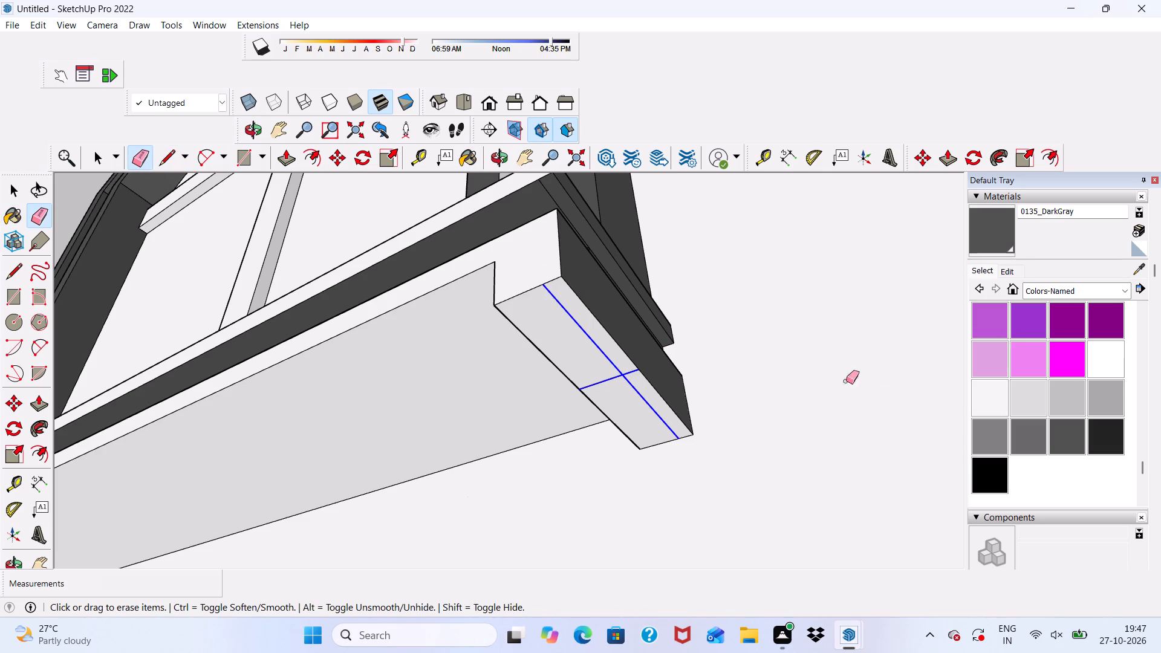
Paint the right foot's underside and the front faces of the sill's lower tier and upper slab with 0135_DarkGray.
{"action": "left_click", "coordinate": [976, 235]}
{"action": "left_click", "coordinate": [610, 352]}
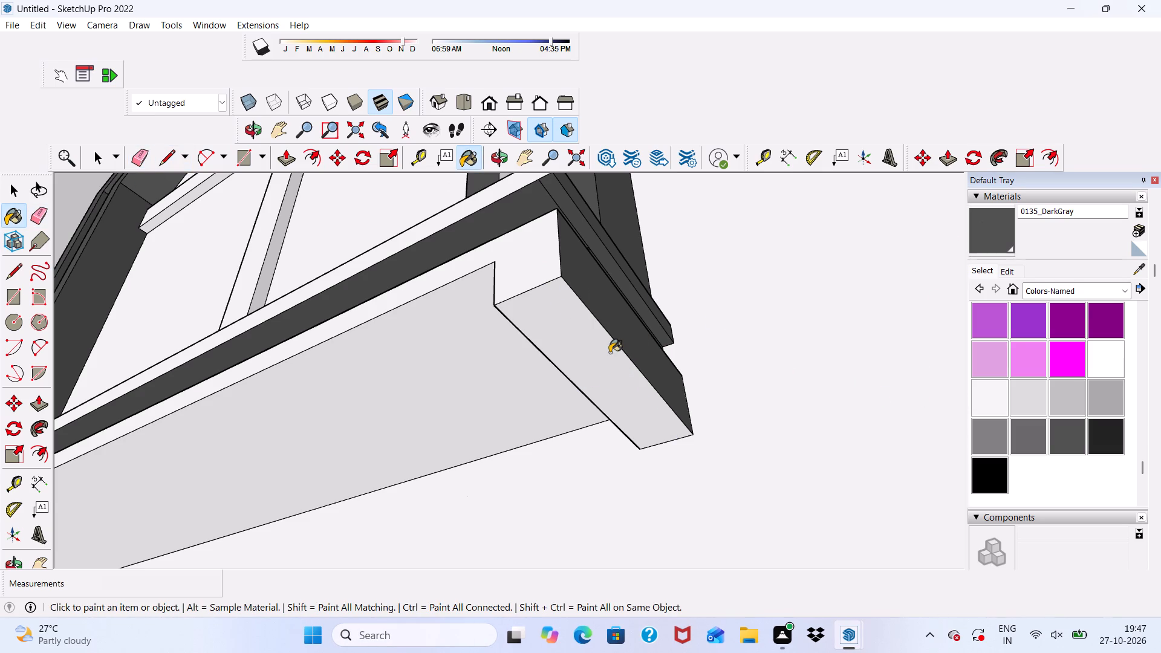
{"action": "scroll", "coordinate": [602, 335], "scroll_direction": "down", "scroll_amount": 6}
{"action": "scroll", "coordinate": [519, 310], "scroll_direction": "up", "scroll_amount": 5}
{"action": "left_click", "coordinate": [578, 297]}
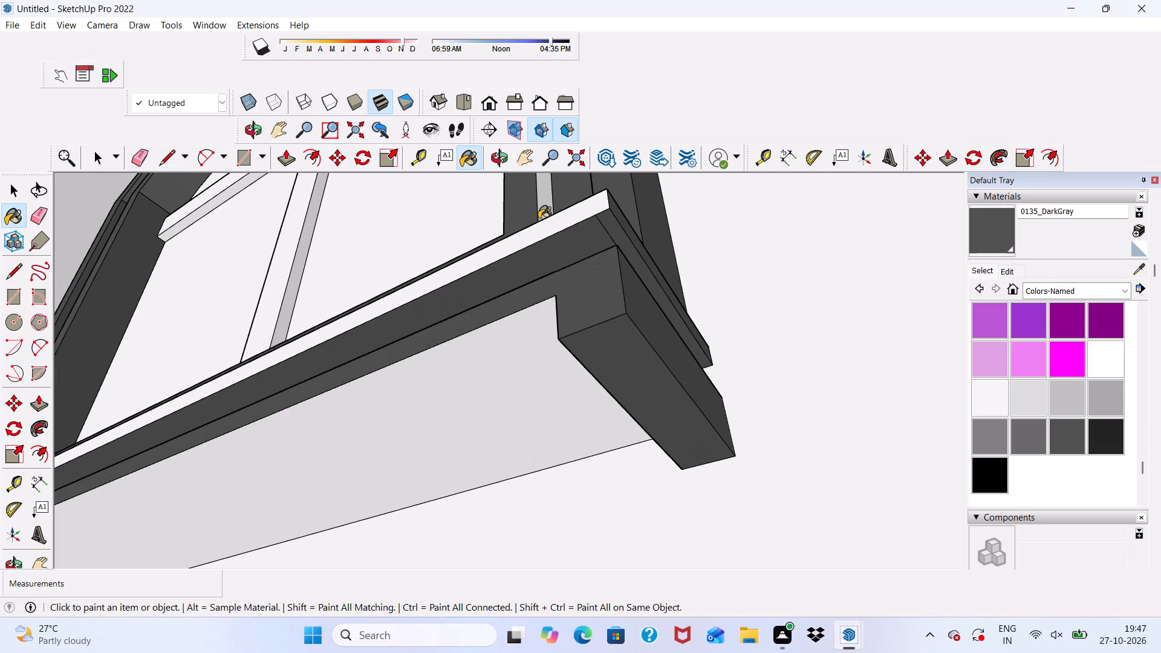
{"action": "left_click", "coordinate": [541, 224]}
Paint the long underside of the sill between its two feet with 0135_DarkGray.
{"action": "scroll", "coordinate": [541, 224], "scroll_direction": "down", "scroll_amount": 13}
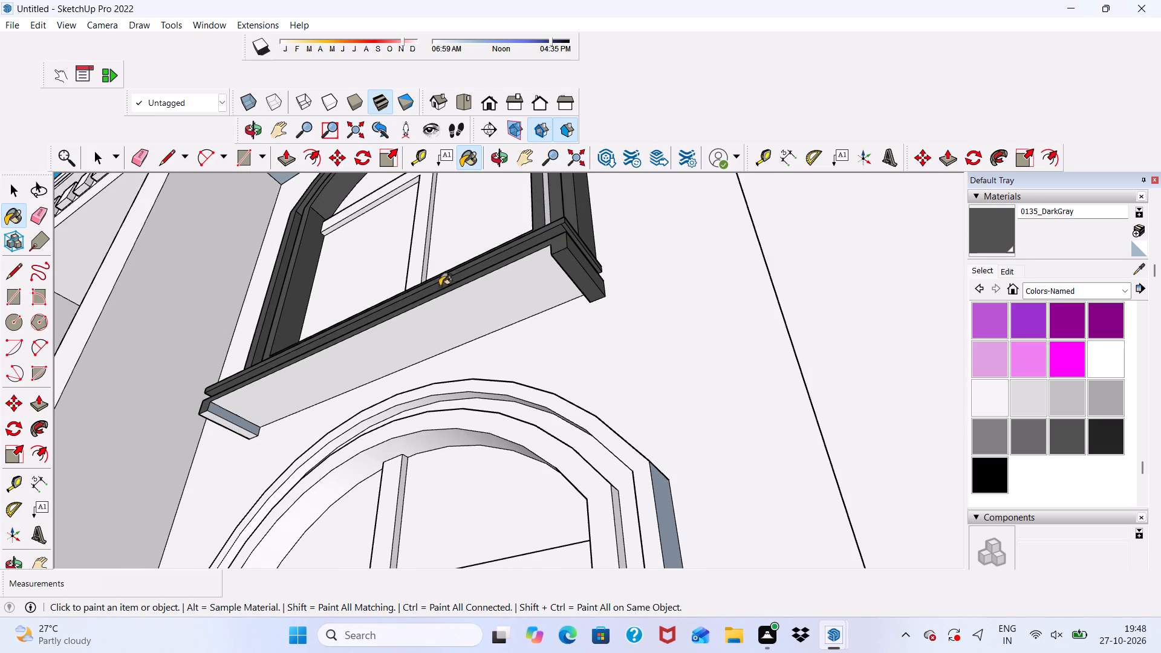
{"action": "scroll", "coordinate": [387, 276], "scroll_direction": "up", "scroll_amount": 4}
{"action": "scroll", "coordinate": [349, 374], "scroll_direction": "down", "scroll_amount": 1}
{"action": "left_click", "coordinate": [320, 408]}
Paint the inner side and underside of the sill's left foot with 0135_DarkGray.
{"action": "scroll", "coordinate": [320, 408], "scroll_direction": "up", "scroll_amount": 1}
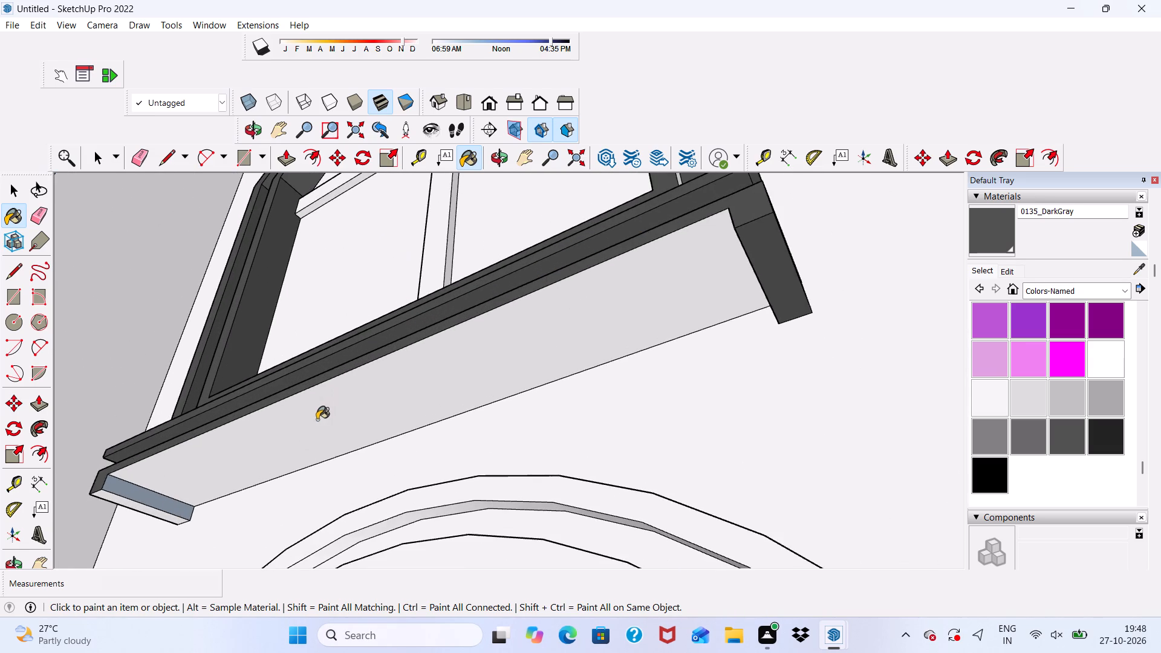
{"action": "scroll", "coordinate": [305, 444], "scroll_direction": "up", "scroll_amount": 4}
{"action": "scroll", "coordinate": [273, 455], "scroll_direction": "down", "scroll_amount": 3}
{"action": "scroll", "coordinate": [311, 408], "scroll_direction": "down", "scroll_amount": 5}
{"action": "scroll", "coordinate": [220, 472], "scroll_direction": "up", "scroll_amount": 7}
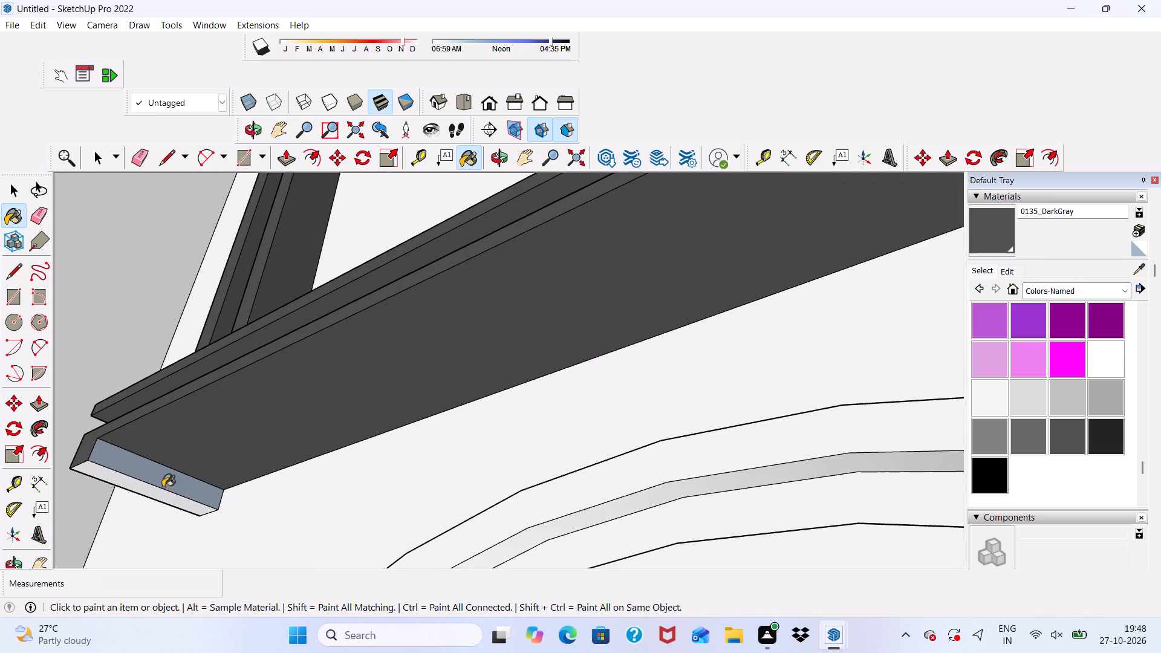
{"action": "left_click", "coordinate": [164, 474]}
{"action": "scroll", "coordinate": [164, 484], "scroll_direction": "down", "scroll_amount": 3}
{"action": "scroll", "coordinate": [155, 523], "scroll_direction": "up", "scroll_amount": 7}
{"action": "left_click", "coordinate": [156, 472]}
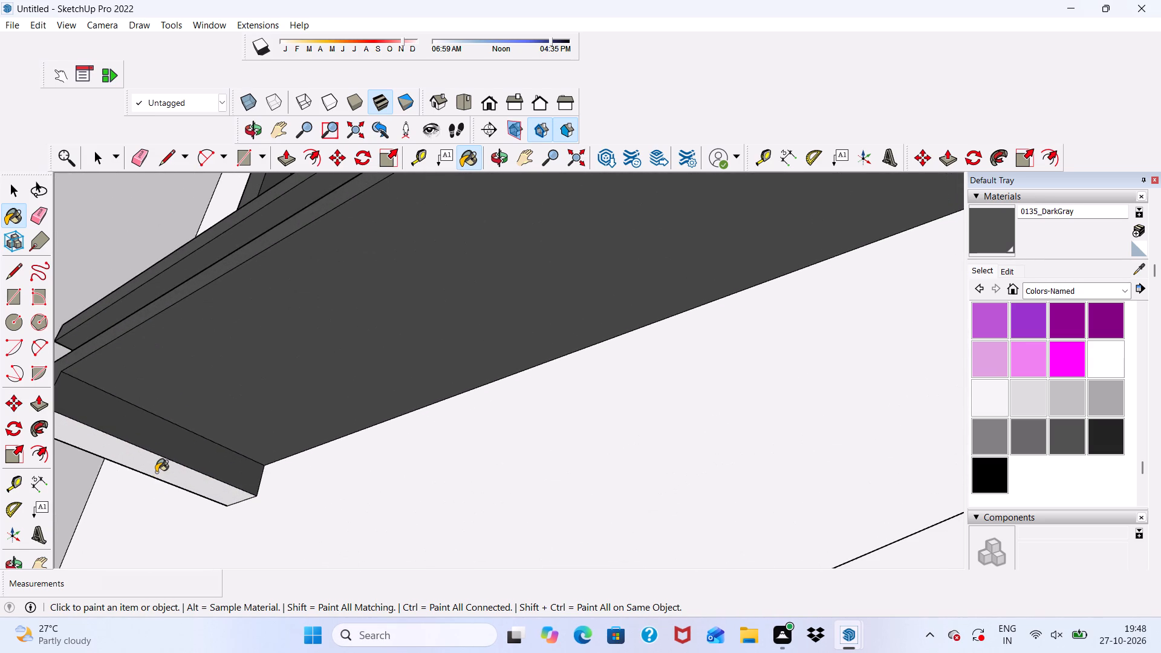
{"action": "scroll", "coordinate": [156, 472], "scroll_direction": "down", "scroll_amount": 4}
{"action": "middle_click_drag", "start_coordinate": [178, 484], "coordinate": [509, 602]}
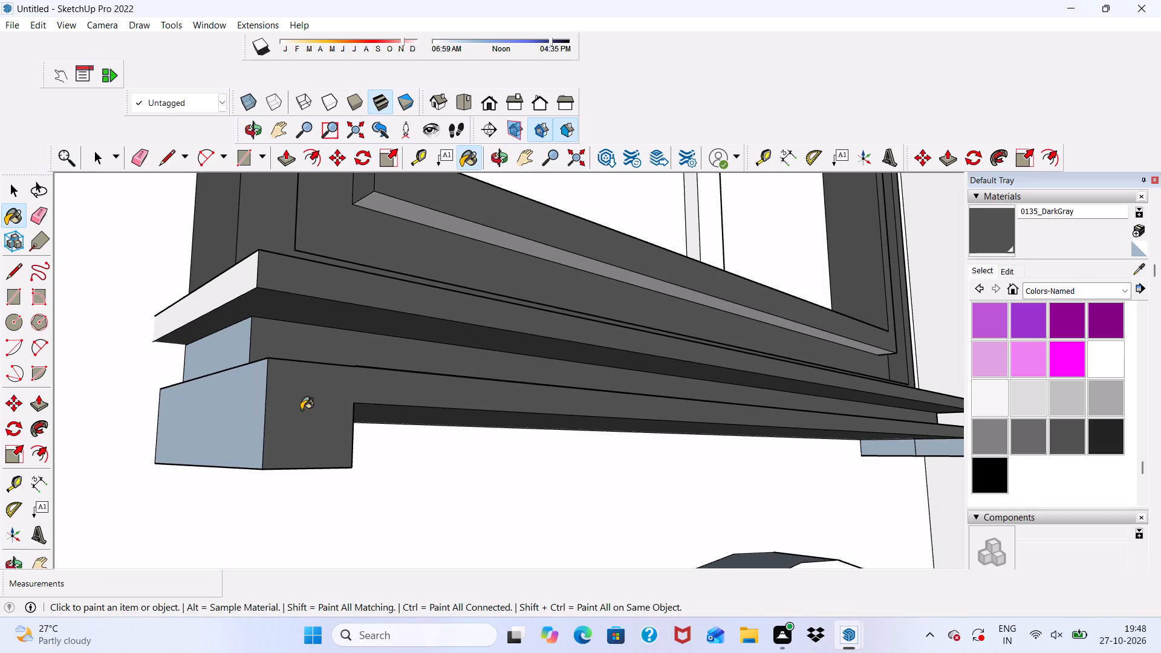
Paint the left end faces of the top-floor window sill's left foot, lower tier and upper slab with 0135_DarkGray.
{"action": "left_click", "coordinate": [301, 410]}
{"action": "left_click", "coordinate": [255, 406]}
{"action": "left_click", "coordinate": [243, 348]}
{"action": "left_click", "coordinate": [235, 287]}
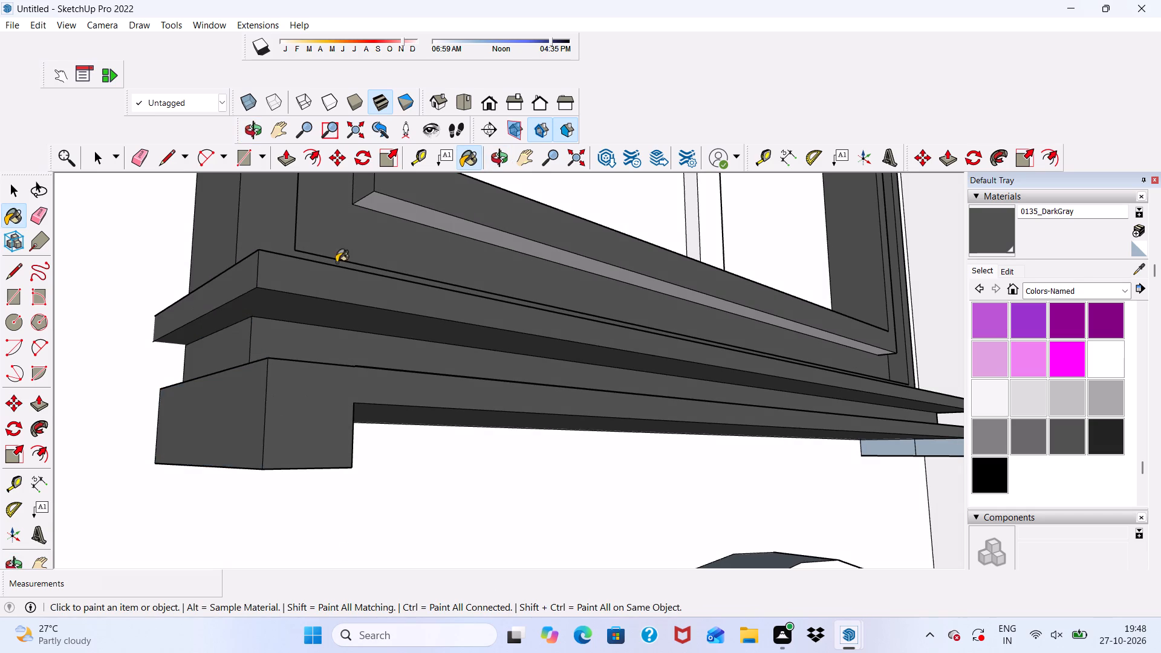
Paint the light underside of the top-floor window's raised inner frame along its bottom rail with 0135_DarkGray.
{"action": "scroll", "coordinate": [368, 219], "scroll_direction": "up", "scroll_amount": 4}
{"action": "left_click", "coordinate": [405, 204]}
{"action": "scroll", "coordinate": [351, 239], "scroll_direction": "down", "scroll_amount": 19}
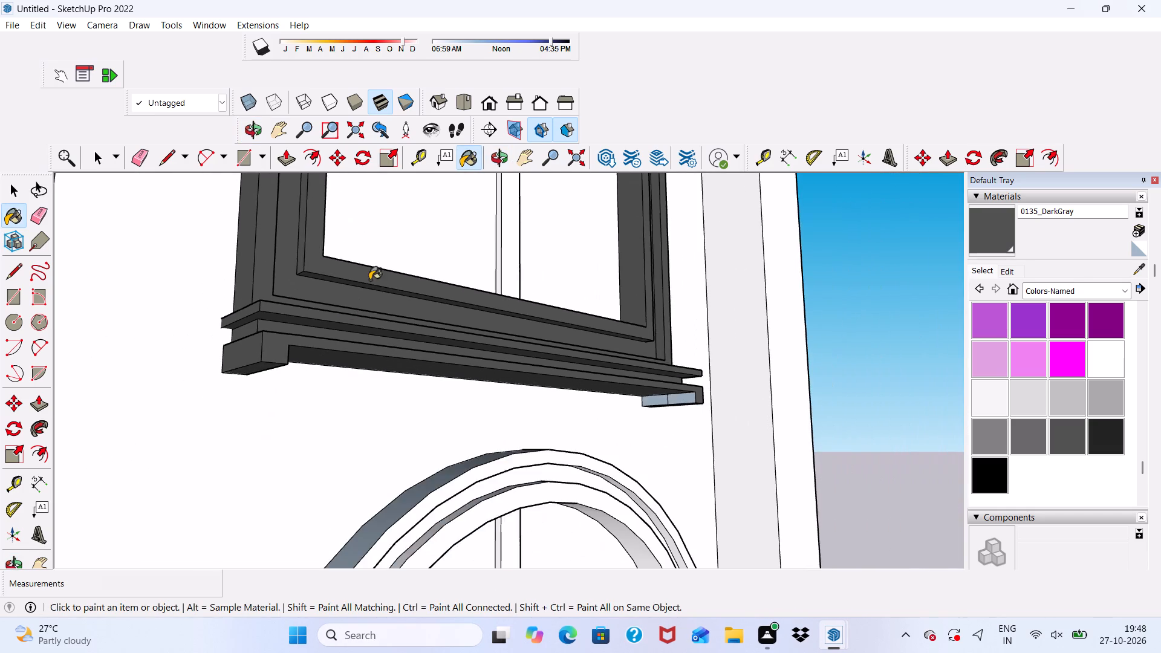
Paint both parts of the inner side of the sill's right foot with 0135_DarkGray.
{"action": "scroll", "coordinate": [620, 368], "scroll_direction": "up", "scroll_amount": 5}
{"action": "scroll", "coordinate": [620, 368], "scroll_direction": "down", "scroll_amount": 2}
{"action": "scroll", "coordinate": [652, 443], "scroll_direction": "up", "scroll_amount": 5}
{"action": "middle_click_drag", "start_coordinate": [670, 423], "coordinate": [631, 345]}
{"action": "scroll", "coordinate": [691, 363], "scroll_direction": "up", "scroll_amount": 4}
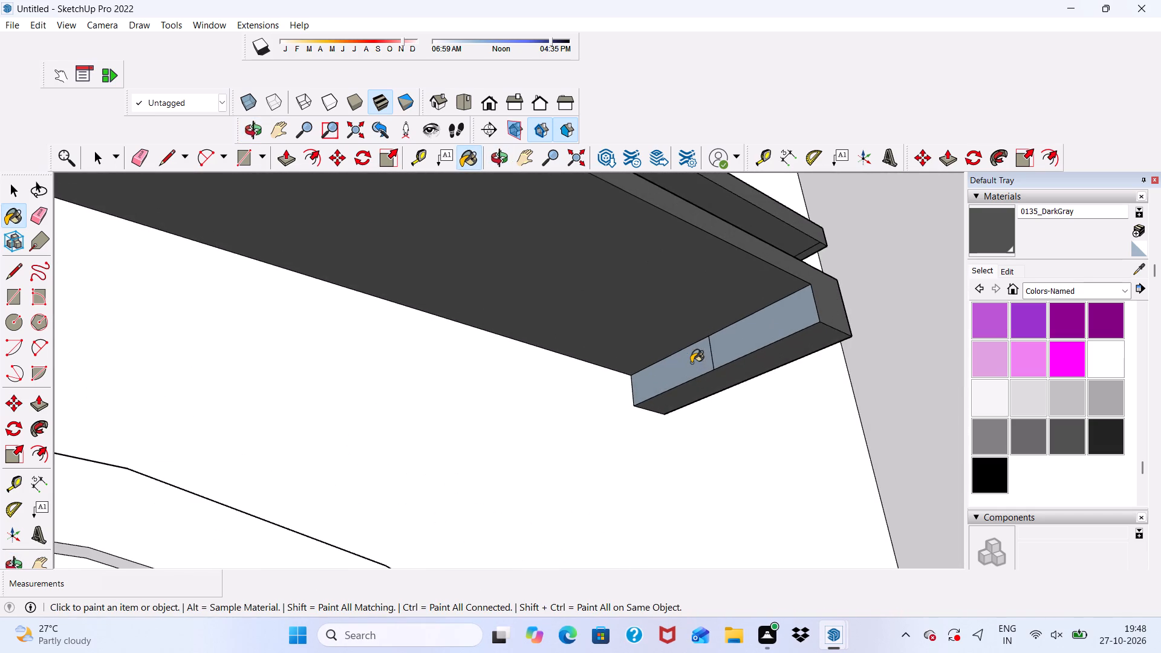
{"action": "left_click", "coordinate": [691, 363]}
{"action": "left_click", "coordinate": [725, 342]}
Paint the light outer side of the raised inner frame's right jamb on the top-floor window with 0135_DarkGray.
{"action": "scroll", "coordinate": [730, 339], "scroll_direction": "down", "scroll_amount": 4}
{"action": "middle_click_drag", "start_coordinate": [726, 362], "coordinate": [495, 538]}
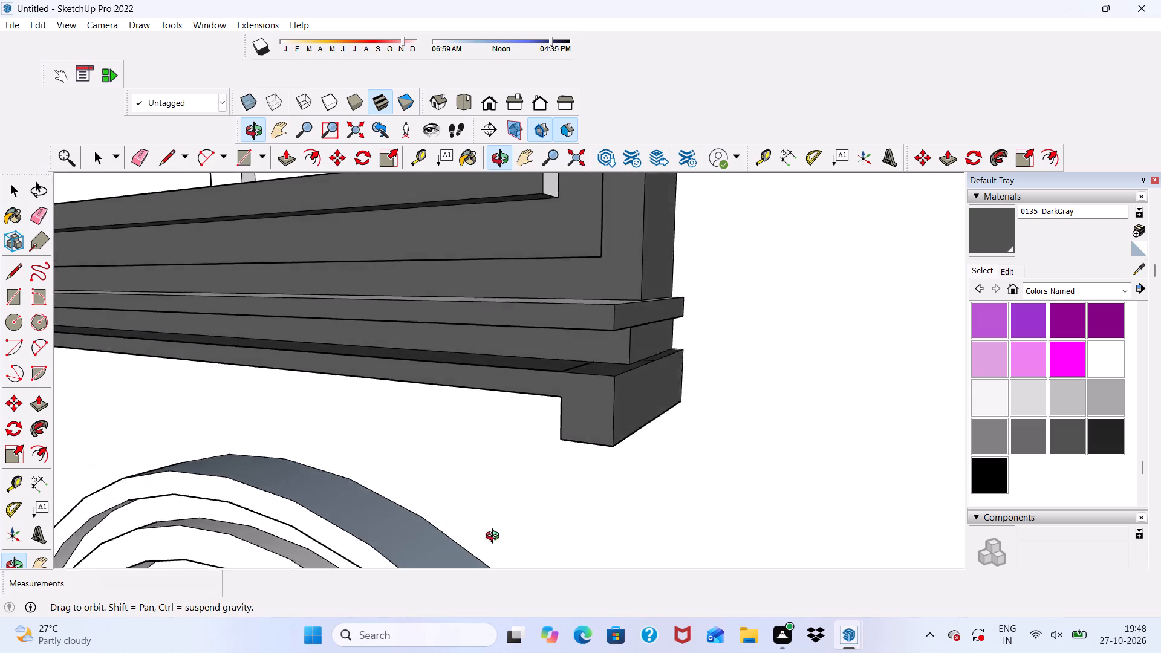
{"action": "middle_click_drag", "start_coordinate": [495, 538], "coordinate": [525, 557]}
{"action": "scroll", "coordinate": [516, 386], "scroll_direction": "up", "scroll_amount": 3}
{"action": "left_click", "coordinate": [515, 332]}
{"action": "scroll", "coordinate": [511, 349], "scroll_direction": "down", "scroll_amount": 20}
{"action": "scroll", "coordinate": [559, 327], "scroll_direction": "up", "scroll_amount": 20}
{"action": "scroll", "coordinate": [559, 327], "scroll_direction": "up", "scroll_amount": 2}
{"action": "left_click", "coordinate": [488, 310]}
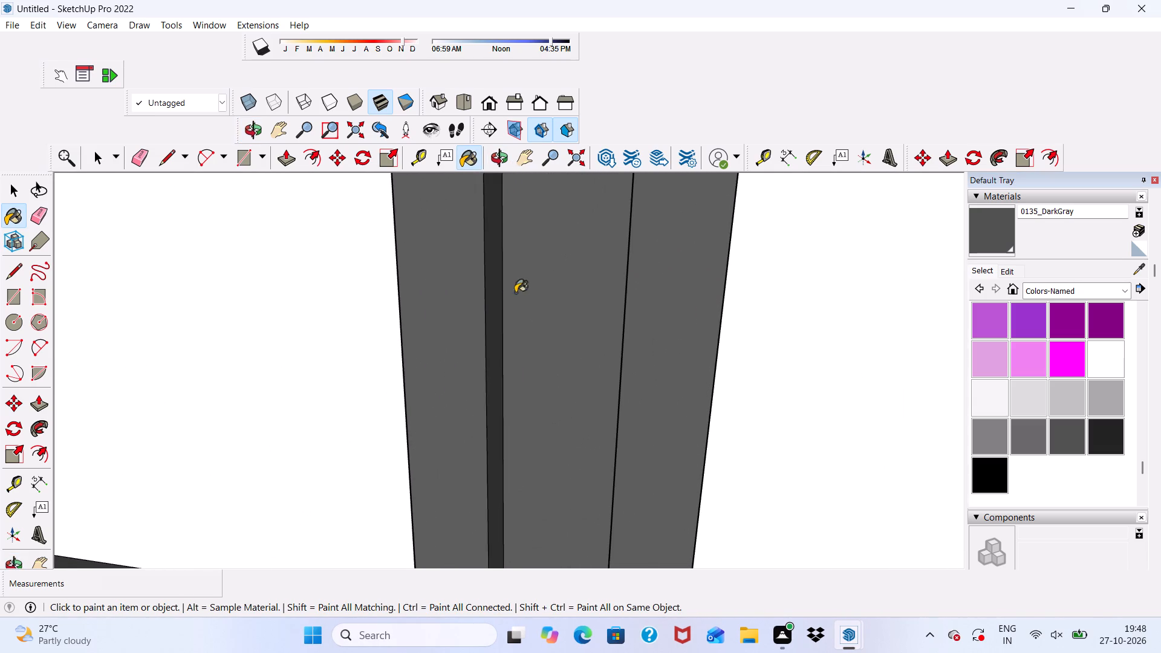
Paint the outer curved side of the arched window frame directly below the top-floor window with 0135_DarkGray.
{"action": "scroll", "coordinate": [515, 293], "scroll_direction": "down", "scroll_amount": 19}
{"action": "middle_click_drag", "start_coordinate": [272, 388], "coordinate": [528, 412]}
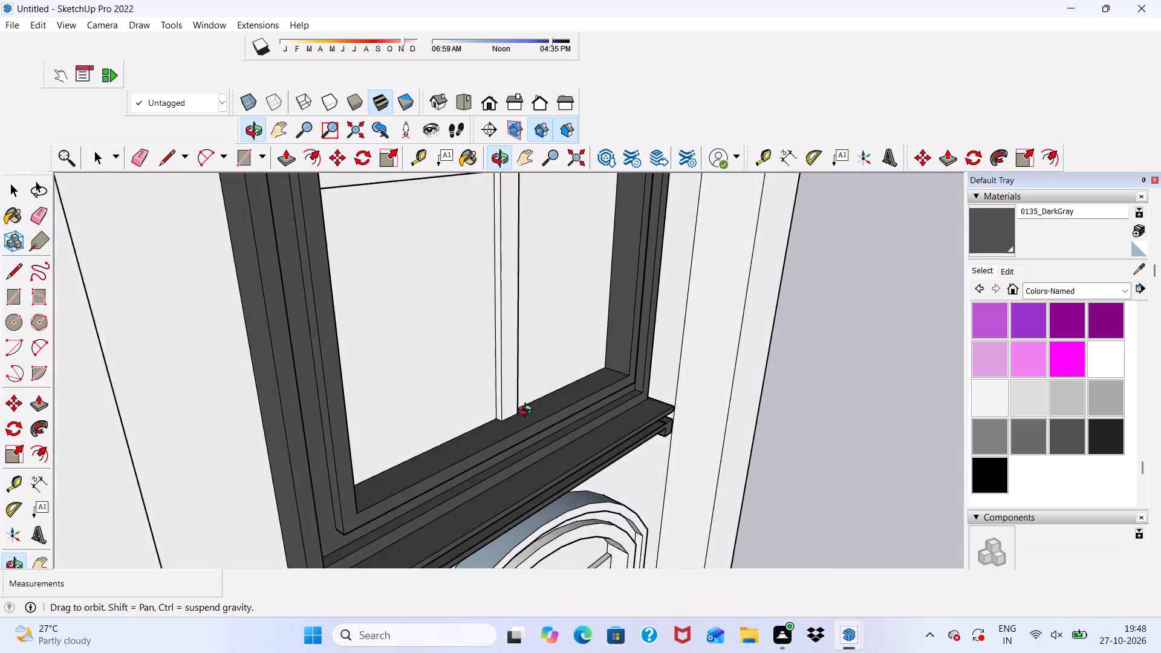
{"action": "middle_click_drag", "start_coordinate": [528, 412], "coordinate": [412, 370]}
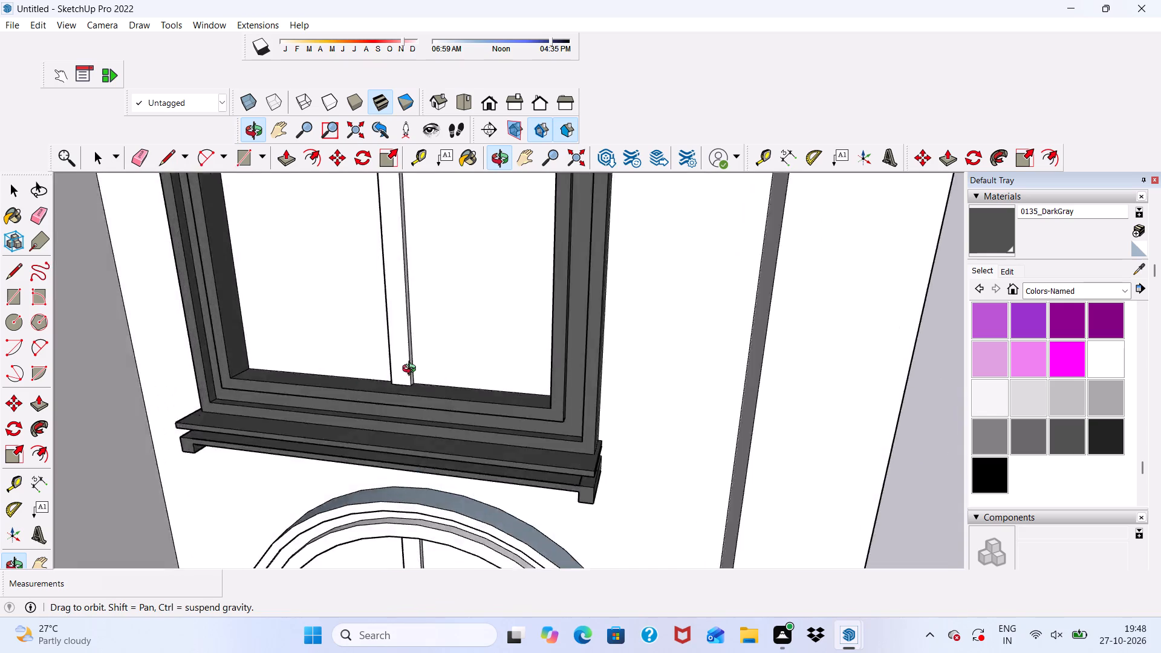
{"action": "middle_click_drag", "start_coordinate": [412, 370], "coordinate": [480, 360]}
{"action": "scroll", "coordinate": [504, 352], "scroll_direction": "up", "scroll_amount": 1}
{"action": "scroll", "coordinate": [440, 336], "scroll_direction": "down", "scroll_amount": 20}
{"action": "scroll", "coordinate": [440, 336], "scroll_direction": "down", "scroll_amount": 3}
{"action": "scroll", "coordinate": [449, 378], "scroll_direction": "up", "scroll_amount": 7}
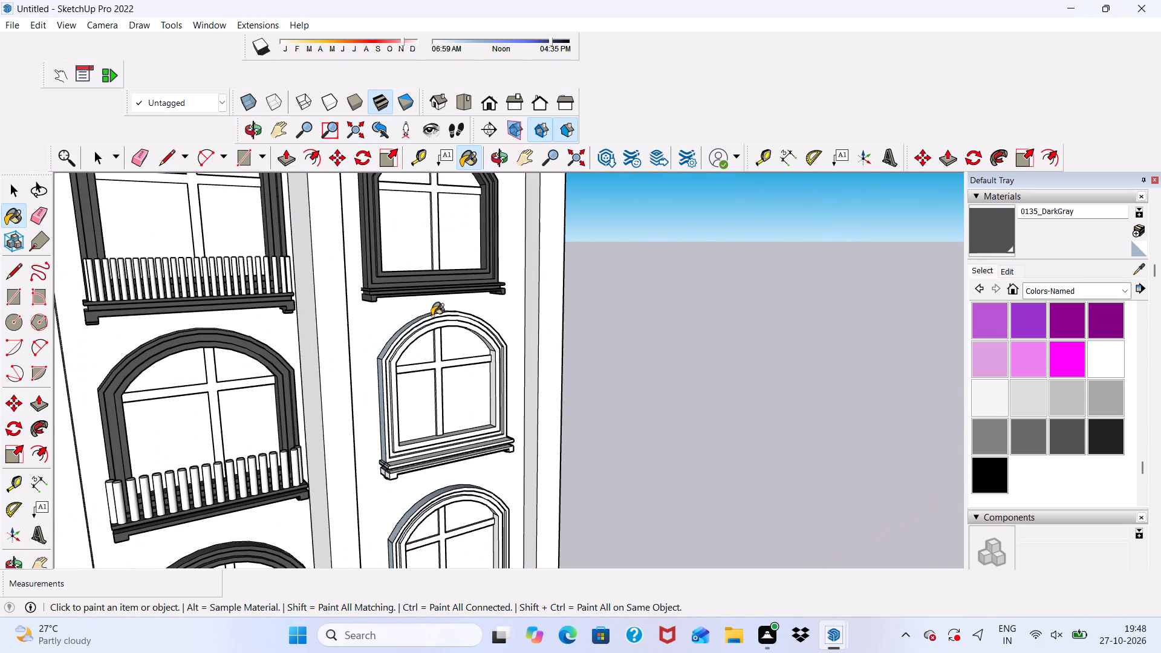
{"action": "scroll", "coordinate": [371, 525], "scroll_direction": "down", "scroll_amount": 6}
{"action": "scroll", "coordinate": [415, 365], "scroll_direction": "up", "scroll_amount": 13}
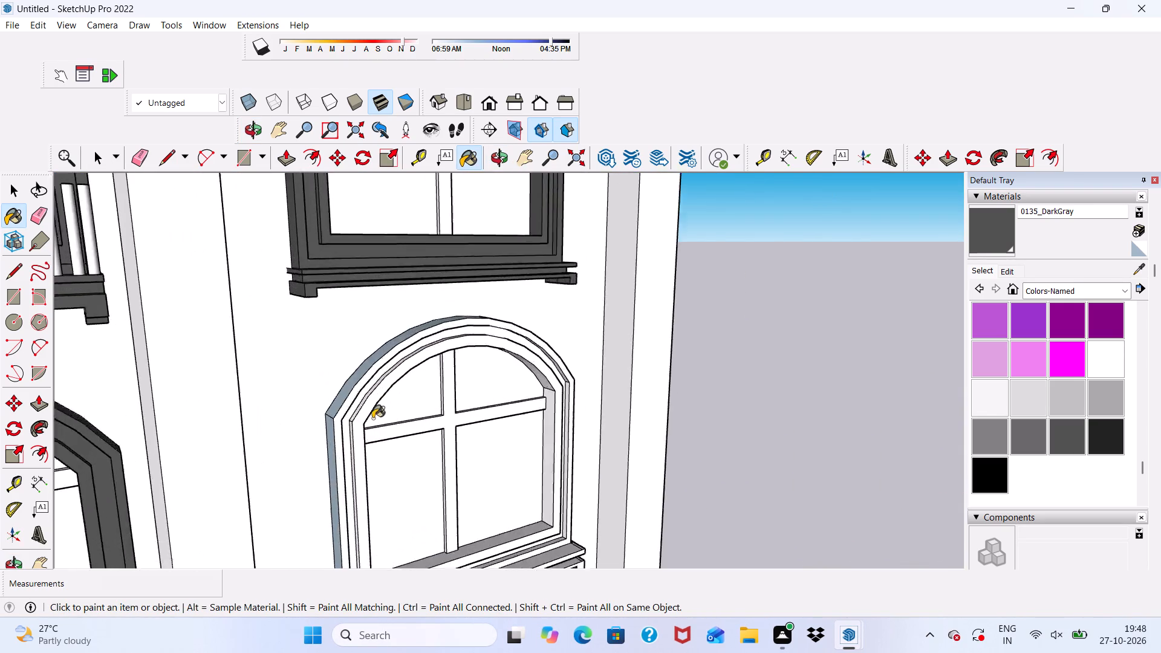
{"action": "scroll", "coordinate": [372, 418], "scroll_direction": "up", "scroll_amount": 11}
{"action": "left_click", "coordinate": [362, 347]}
Paint the arched frame's outer, middle and inner front bands and the curved step between them with 0135_DarkGray.
{"action": "scroll", "coordinate": [428, 413], "scroll_direction": "up", "scroll_amount": 4}
{"action": "scroll", "coordinate": [417, 402], "scroll_direction": "down", "scroll_amount": 3}
{"action": "scroll", "coordinate": [408, 402], "scroll_direction": "up", "scroll_amount": 3}
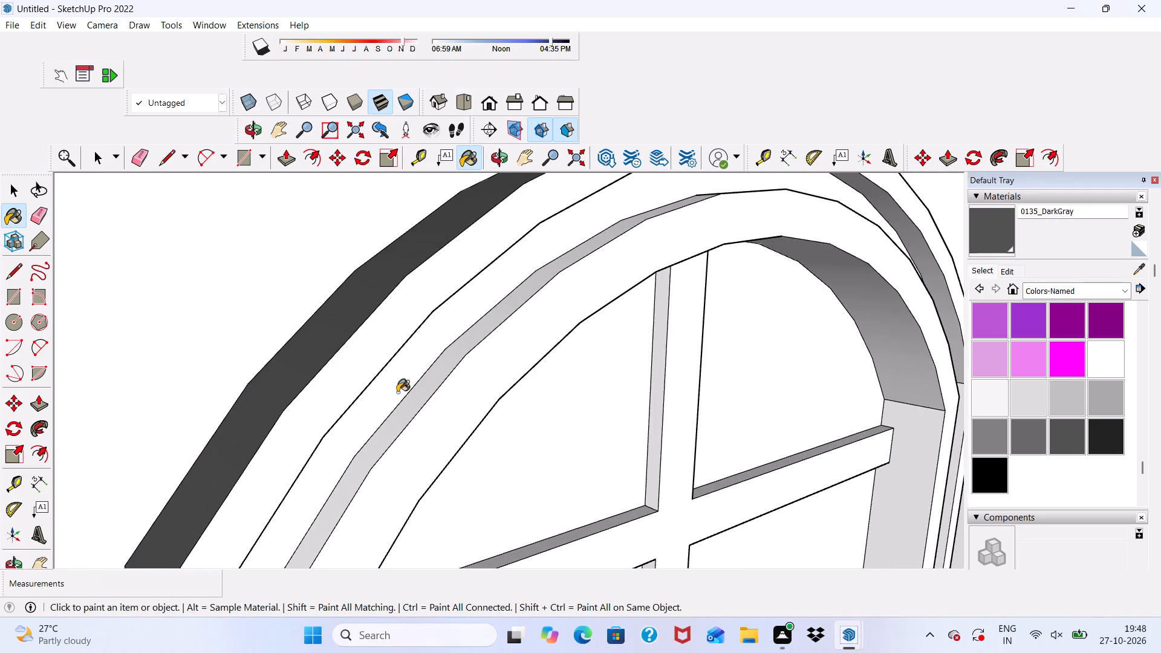
{"action": "left_click", "coordinate": [395, 389]}
{"action": "scroll", "coordinate": [416, 386], "scroll_direction": "up", "scroll_amount": 2}
{"action": "left_click", "coordinate": [436, 392]}
{"action": "left_click", "coordinate": [446, 410]}
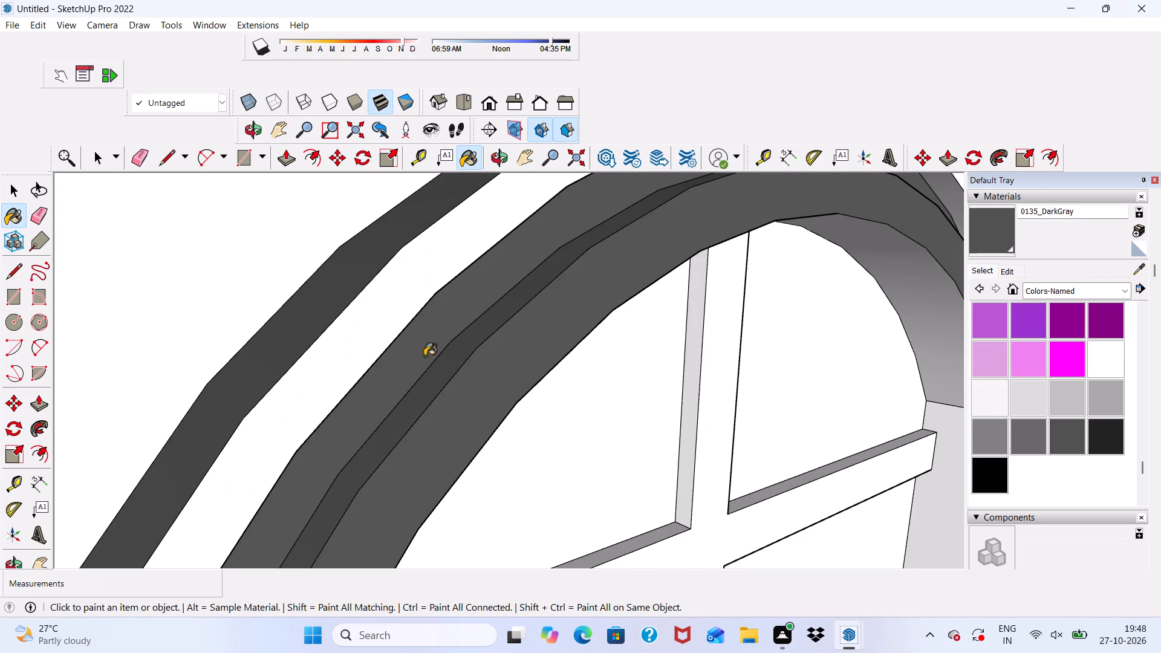
{"action": "left_click", "coordinate": [386, 317]}
Paint the vertical outer side and the inner step face of the arched frame's left jamb with 0135_DarkGray.
{"action": "scroll", "coordinate": [377, 283], "scroll_direction": "down", "scroll_amount": 12}
{"action": "scroll", "coordinate": [325, 430], "scroll_direction": "up", "scroll_amount": 4}
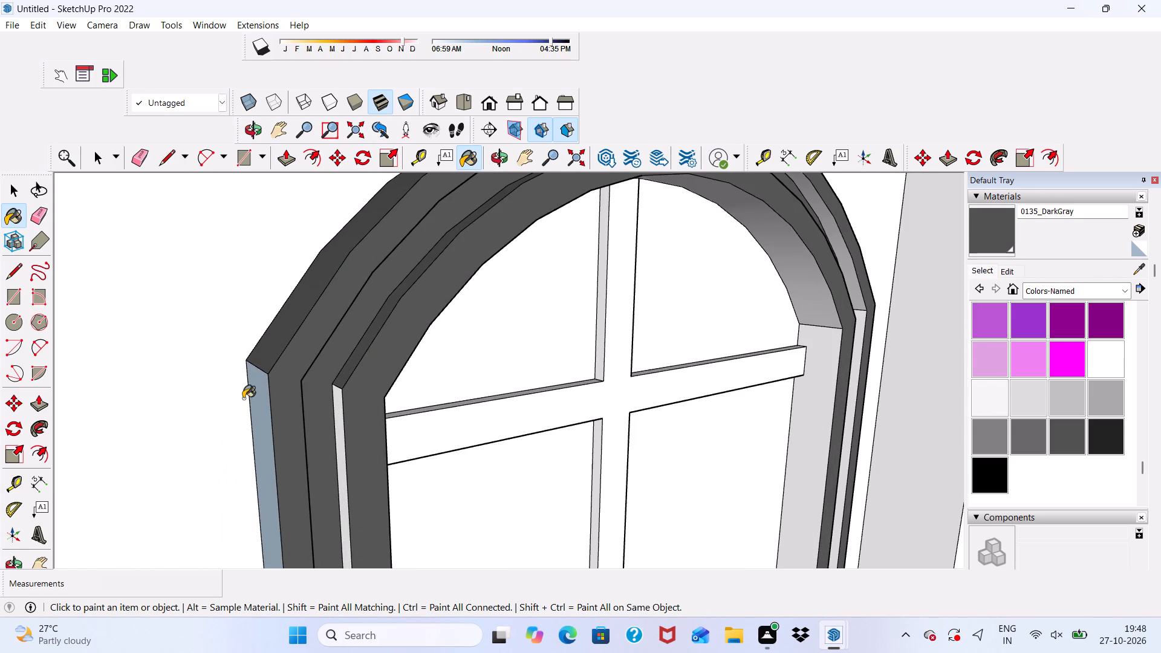
{"action": "left_click", "coordinate": [266, 388]}
{"action": "scroll", "coordinate": [272, 385], "scroll_direction": "down", "scroll_amount": 4}
{"action": "scroll", "coordinate": [332, 435], "scroll_direction": "up", "scroll_amount": 5}
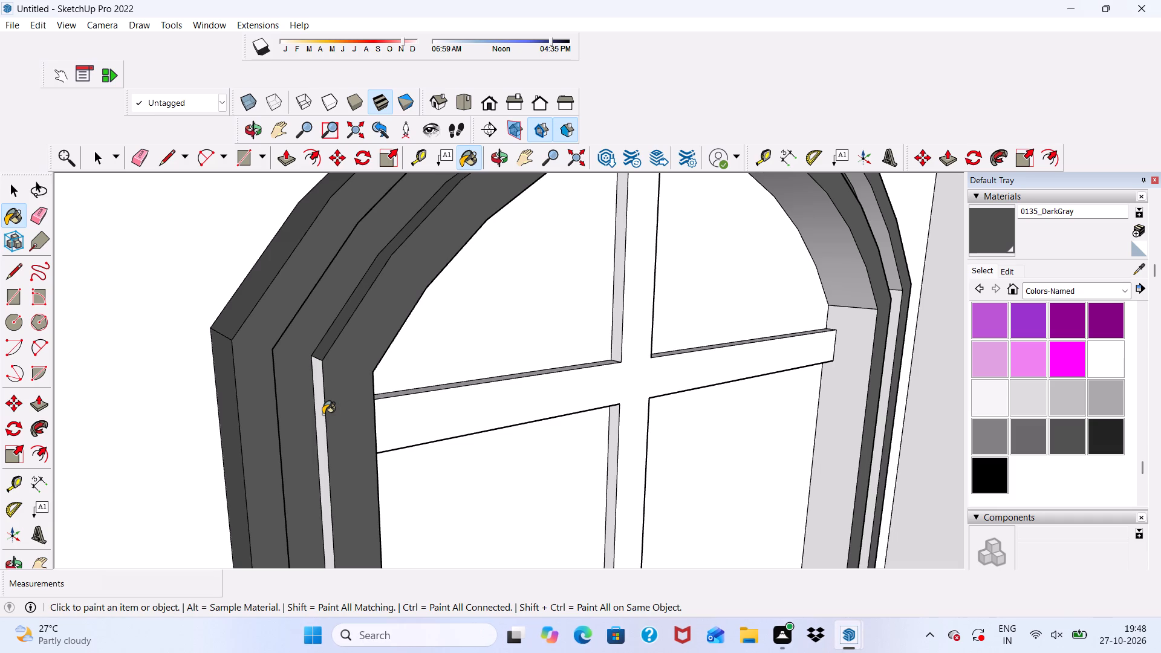
{"action": "scroll", "coordinate": [305, 404], "scroll_direction": "down", "scroll_amount": 5}
{"action": "scroll", "coordinate": [279, 406], "scroll_direction": "up", "scroll_amount": 11}
{"action": "left_click", "coordinate": [341, 383]}
Paint the bottom reveal and right vertical reveal inside the arched window opening with 0135_DarkGray.
{"action": "scroll", "coordinate": [341, 383], "scroll_direction": "down", "scroll_amount": 7}
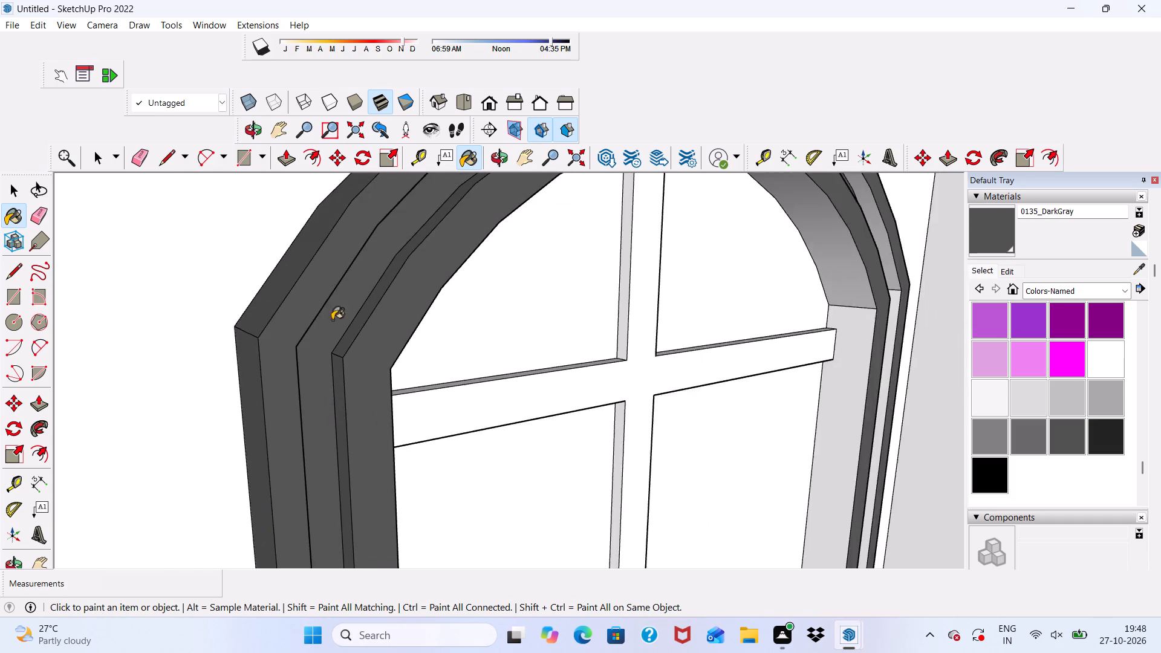
{"action": "scroll", "coordinate": [320, 301], "scroll_direction": "down", "scroll_amount": 14}
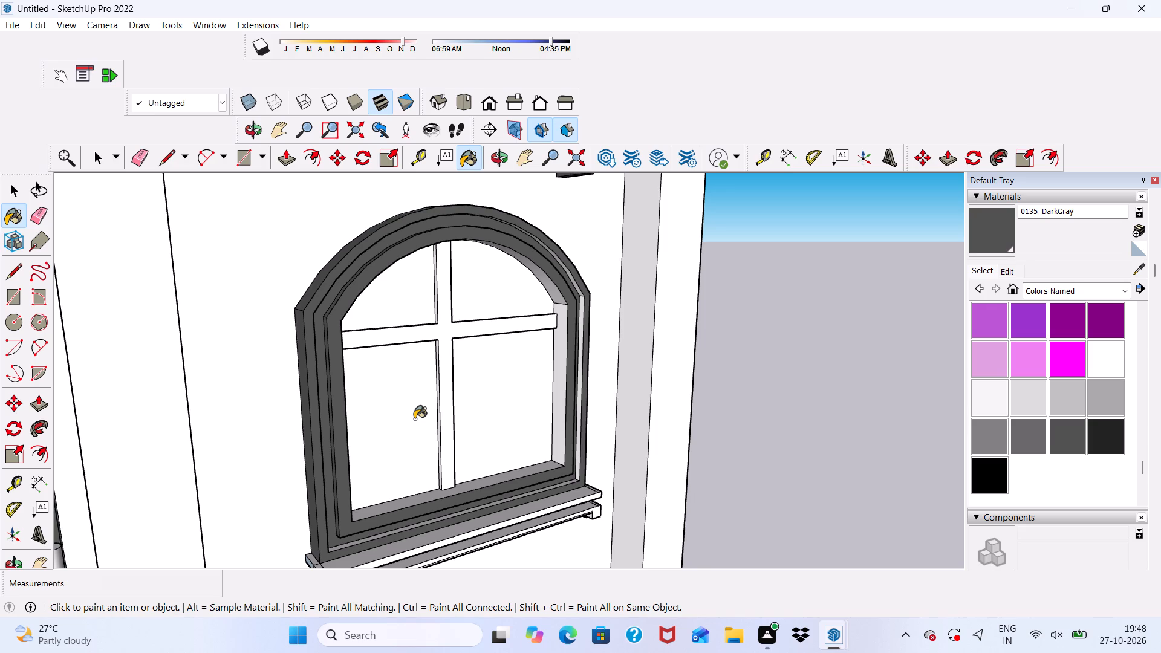
{"action": "scroll", "coordinate": [421, 406], "scroll_direction": "up", "scroll_amount": 3}
{"action": "scroll", "coordinate": [421, 406], "scroll_direction": "down", "scroll_amount": 4}
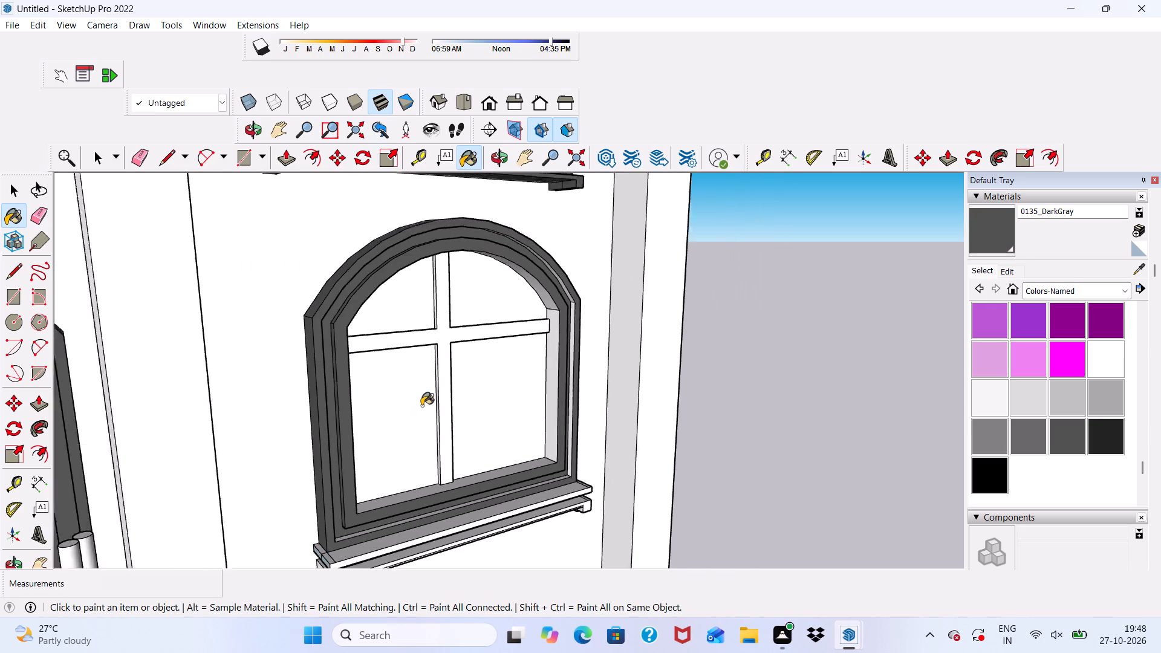
{"action": "scroll", "coordinate": [421, 406], "scroll_direction": "down", "scroll_amount": 7}
{"action": "scroll", "coordinate": [401, 422], "scroll_direction": "up", "scroll_amount": 14}
{"action": "left_click", "coordinate": [396, 484]}
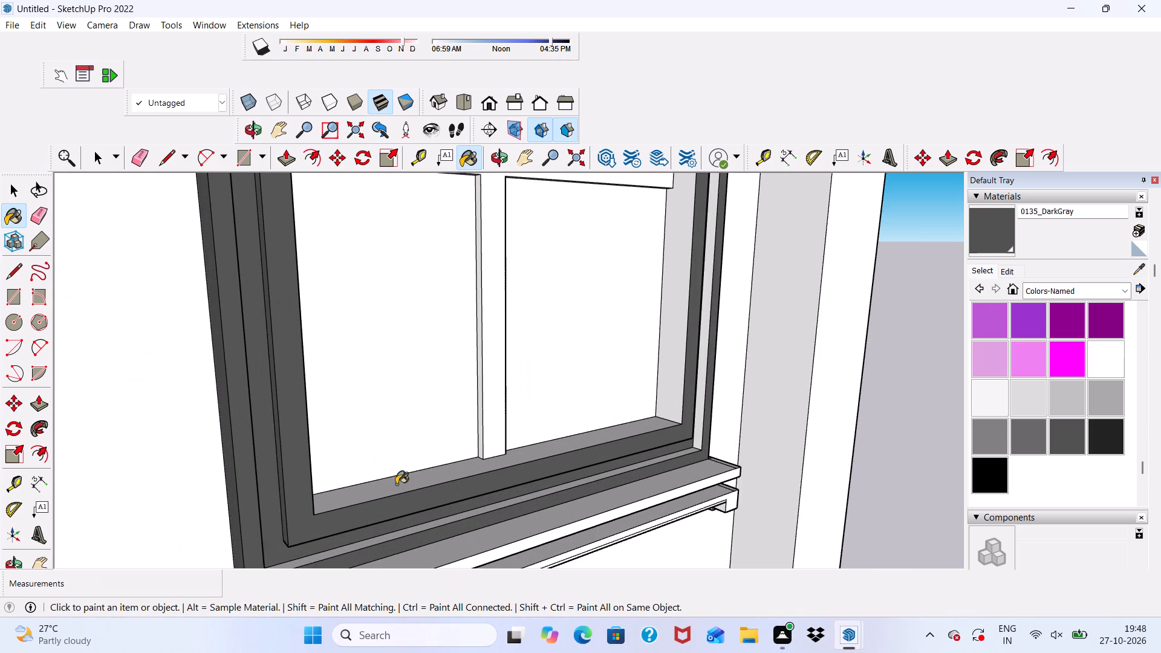
{"action": "left_click", "coordinate": [694, 372]}
Paint the narrow step face along the bottom of the arched window's frame with 0135_DarkGray.
{"action": "scroll", "coordinate": [729, 395], "scroll_direction": "up", "scroll_amount": 2}
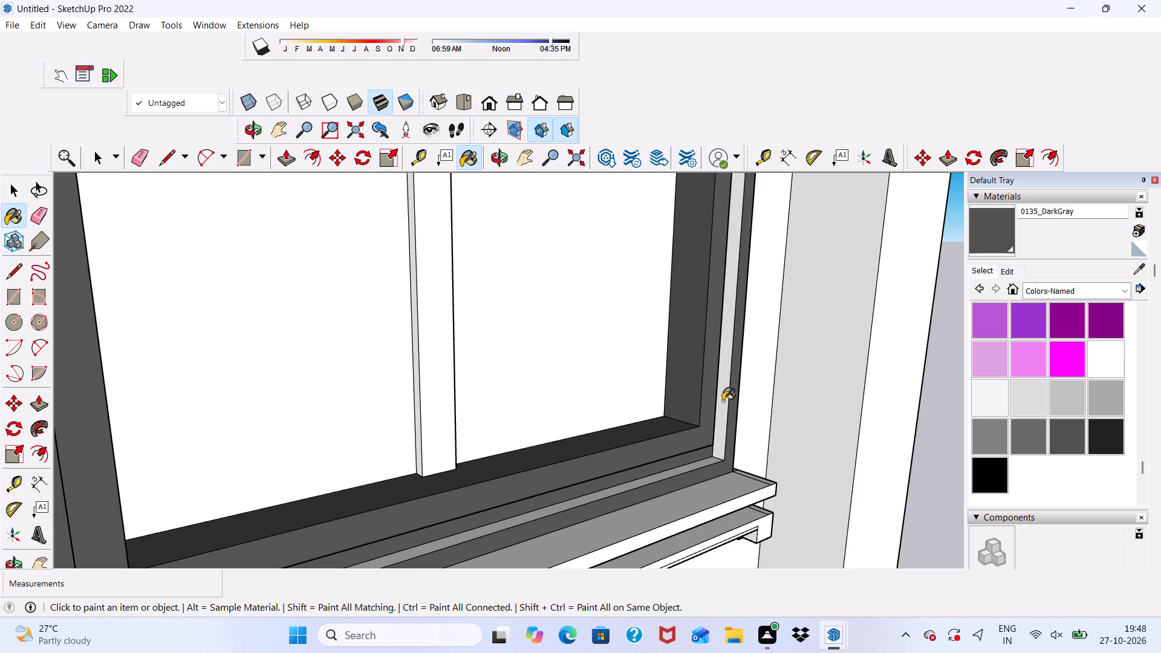
{"action": "scroll", "coordinate": [723, 400], "scroll_direction": "down", "scroll_amount": 3}
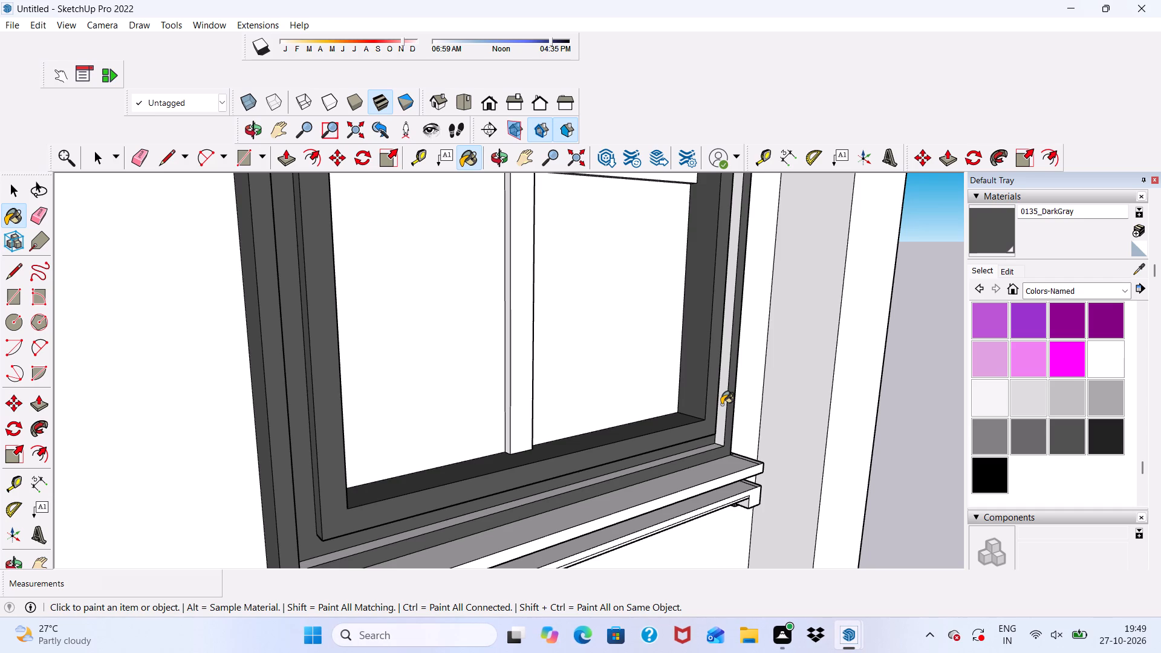
{"action": "scroll", "coordinate": [708, 484], "scroll_direction": "down", "scroll_amount": 5}
{"action": "scroll", "coordinate": [481, 591], "scroll_direction": "up", "scroll_amount": 9}
{"action": "left_click", "coordinate": [467, 533]}
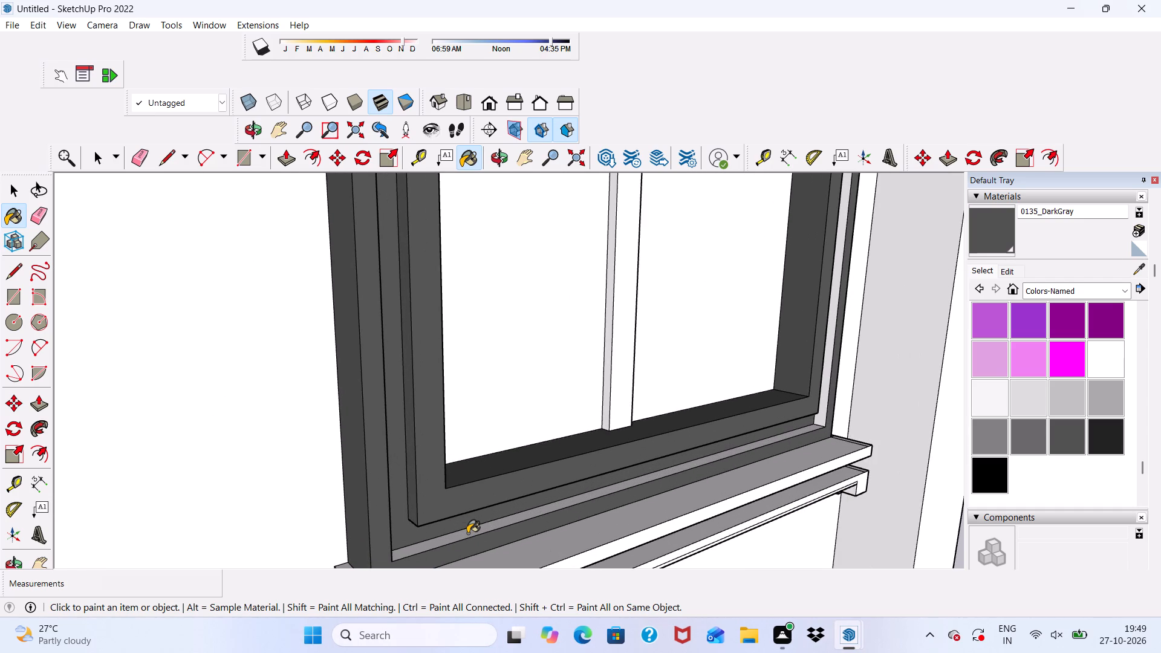
Paint the top faces of the arched window sill's upper slab and lower tier with 0135_DarkGray.
{"action": "scroll", "coordinate": [428, 540], "scroll_direction": "down", "scroll_amount": 3}
{"action": "scroll", "coordinate": [101, 404], "scroll_direction": "down", "scroll_amount": 4}
{"action": "scroll", "coordinate": [143, 547], "scroll_direction": "up", "scroll_amount": 4}
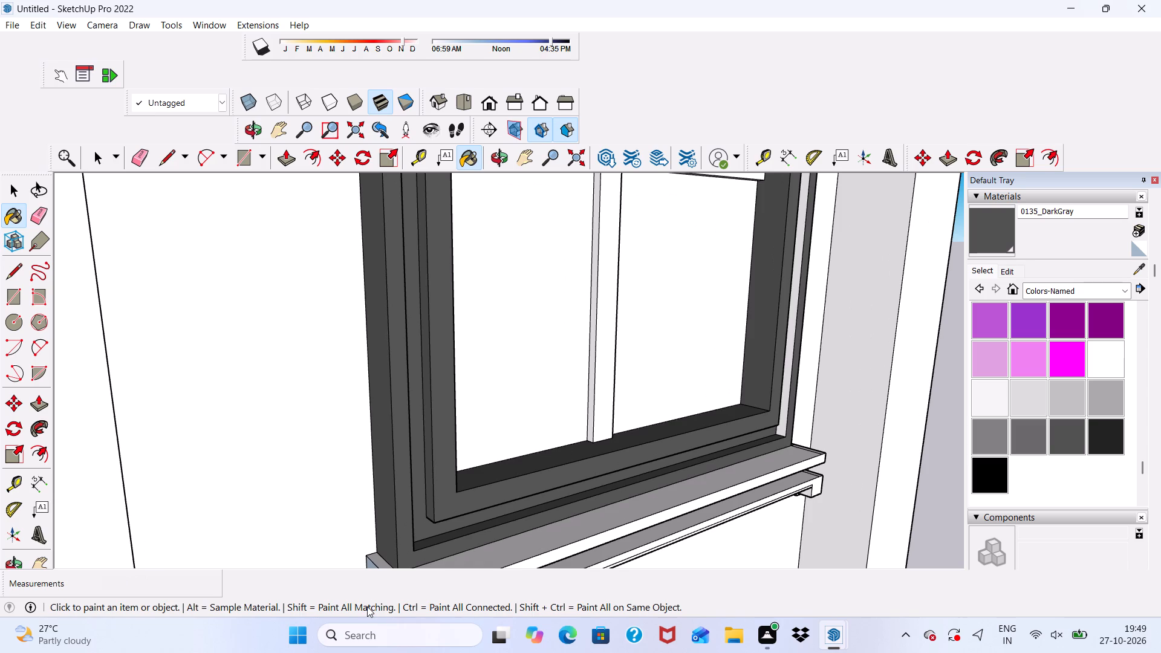
{"action": "scroll", "coordinate": [367, 606], "scroll_direction": "down", "scroll_amount": 2}
{"action": "scroll", "coordinate": [435, 569], "scroll_direction": "up", "scroll_amount": 3}
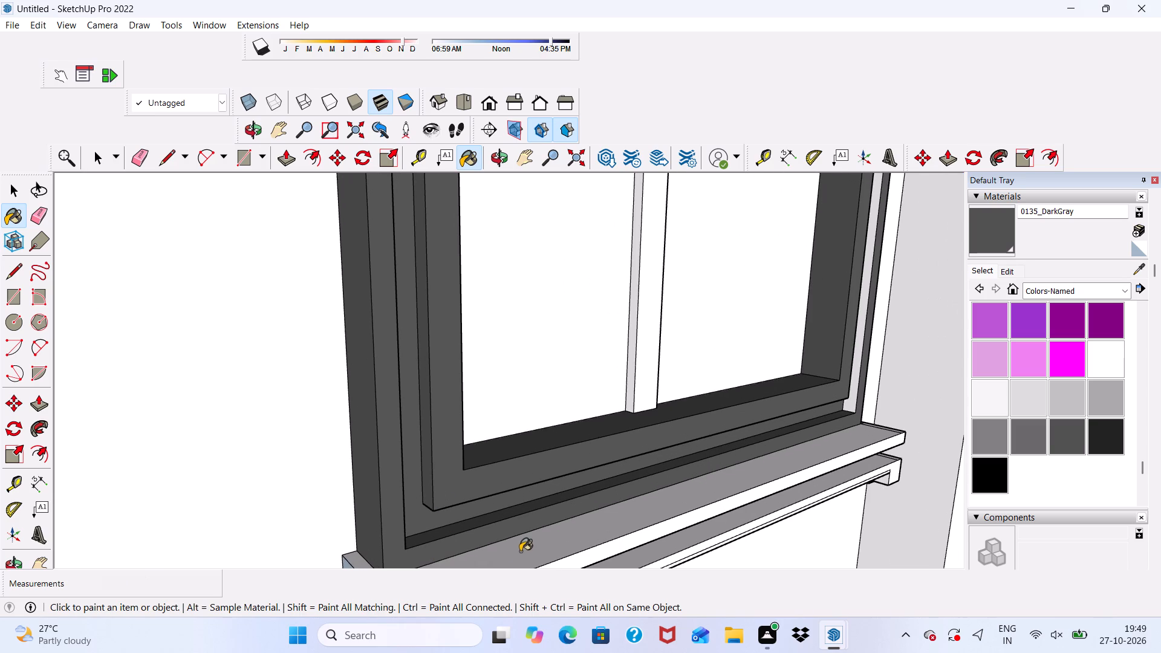
{"action": "left_click", "coordinate": [519, 552]}
{"action": "scroll", "coordinate": [493, 548], "scroll_direction": "down", "scroll_amount": 4}
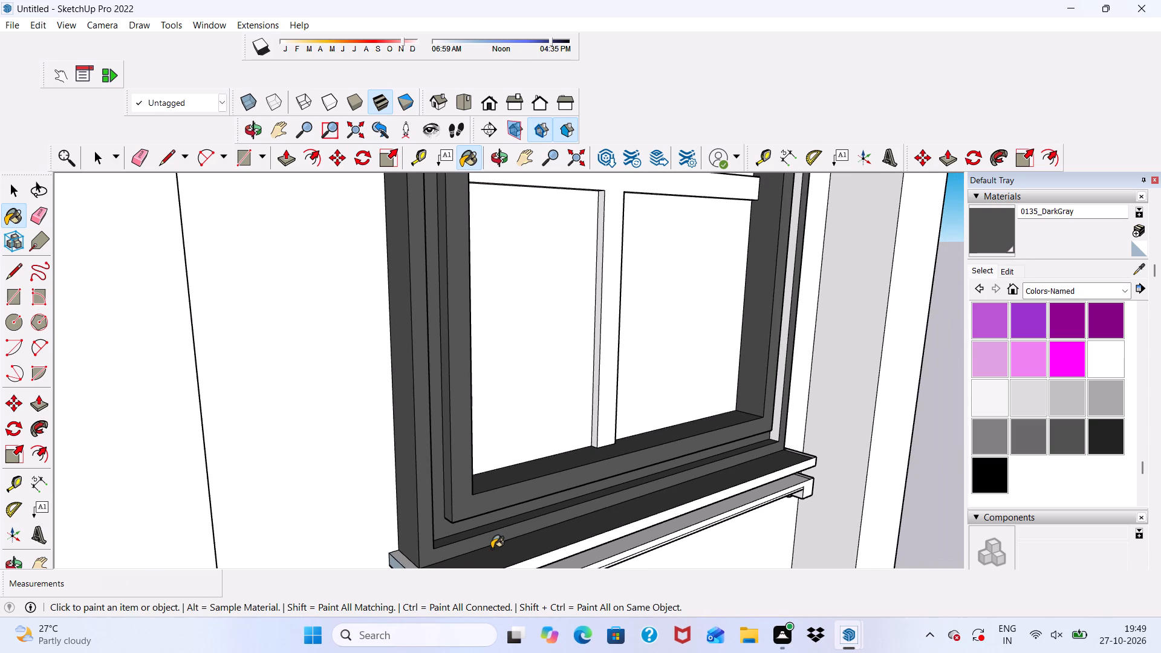
{"action": "scroll", "coordinate": [483, 533], "scroll_direction": "down", "scroll_amount": 3}
{"action": "left_click", "coordinate": [594, 548]}
{"action": "scroll", "coordinate": [594, 548], "scroll_direction": "up", "scroll_amount": 1}
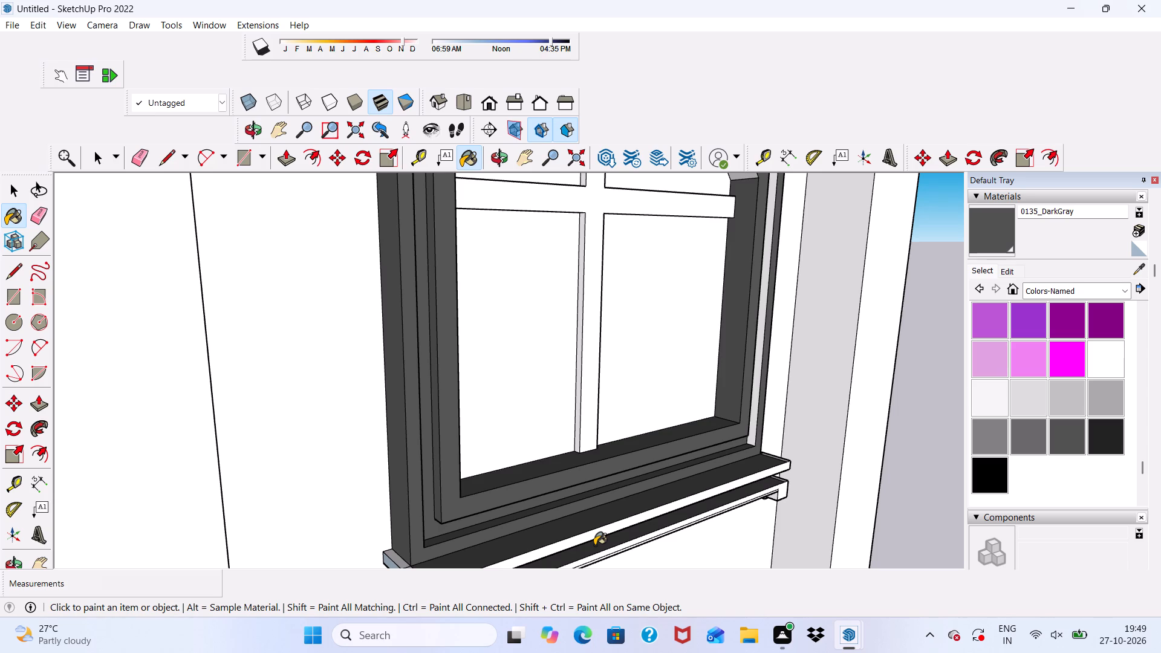
{"action": "scroll", "coordinate": [594, 545], "scroll_direction": "down", "scroll_amount": 2}
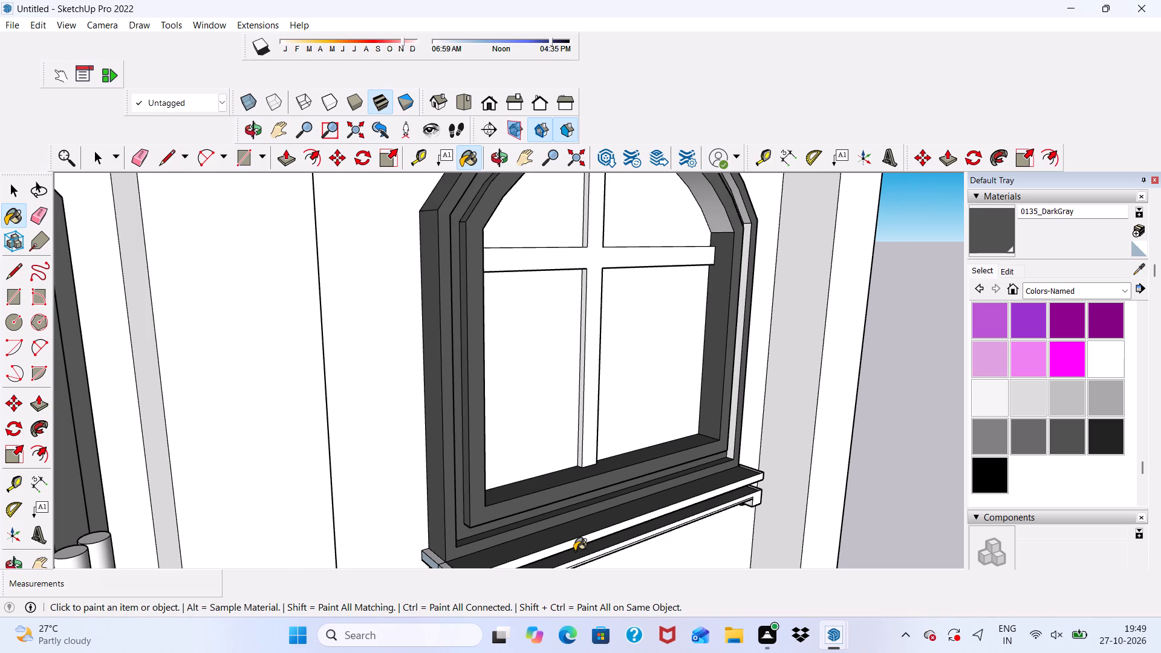
{"action": "left_click", "coordinate": [574, 554]}
Paint the curved reveal beneath the arch of the window opening with 0135_DarkGray.
{"action": "scroll", "coordinate": [1042, 583], "scroll_direction": "down", "scroll_amount": 2}
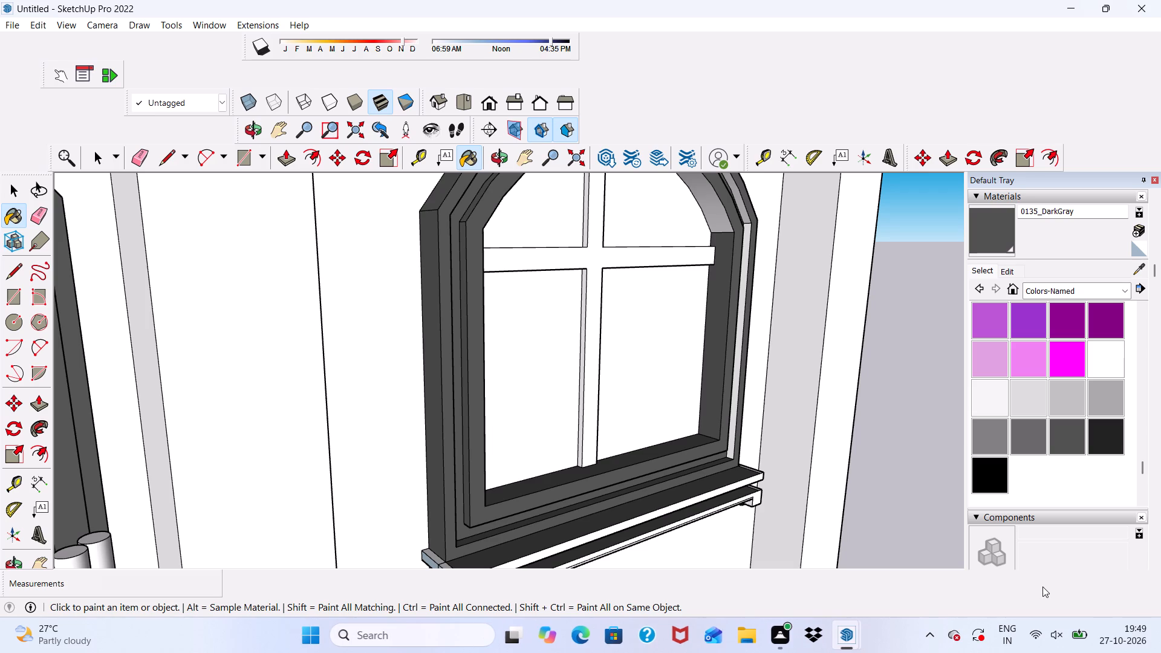
{"action": "scroll", "coordinate": [1049, 604], "scroll_direction": "up", "scroll_amount": 3}
{"action": "scroll", "coordinate": [1160, 541], "scroll_direction": "up", "scroll_amount": 2}
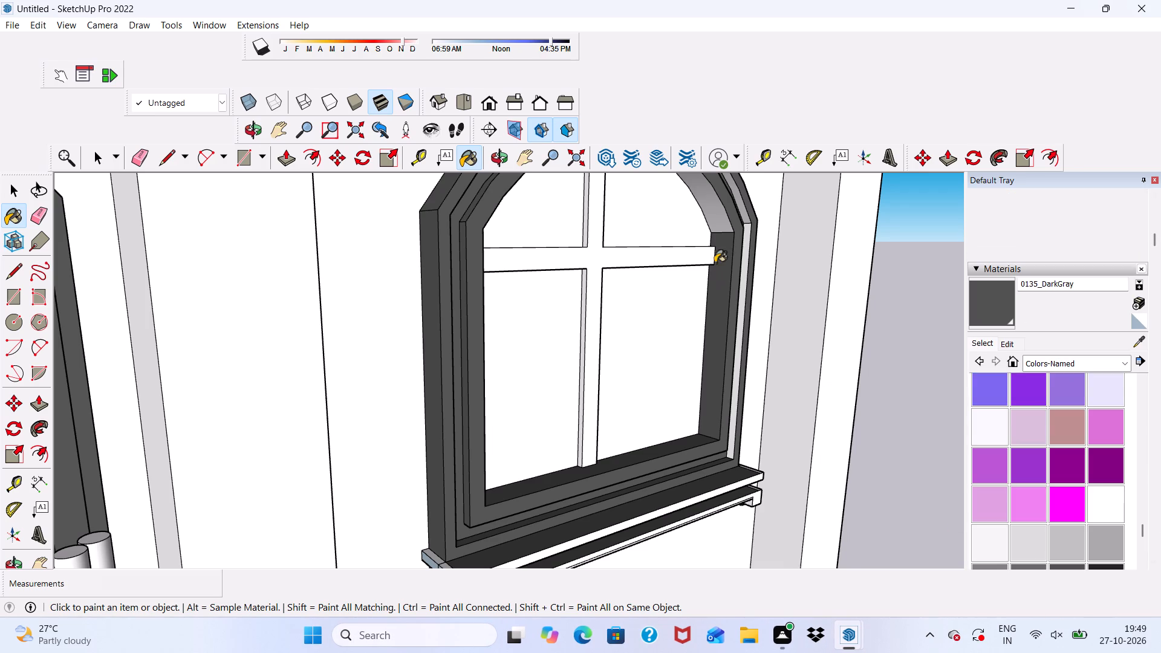
{"action": "scroll", "coordinate": [716, 216], "scroll_direction": "up", "scroll_amount": 1}
{"action": "left_click", "coordinate": [717, 212]}
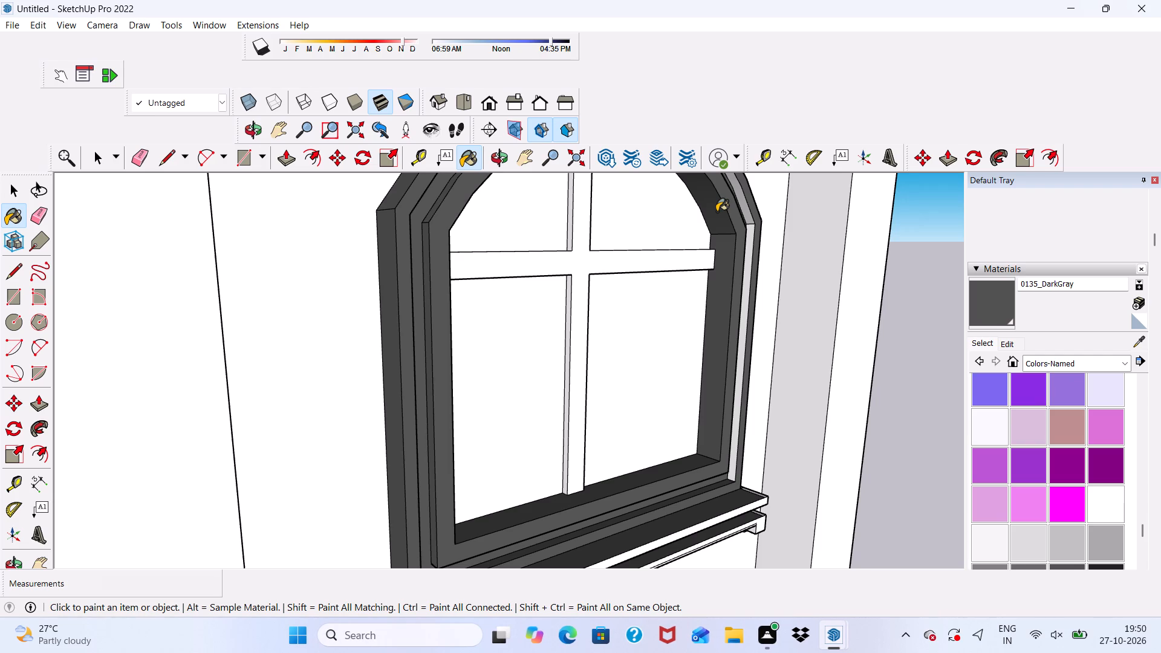
Paint the narrow vertical step face on the arched frame's right jamb with 0135_DarkGray.
{"action": "scroll", "coordinate": [692, 270], "scroll_direction": "down", "scroll_amount": 4}
{"action": "scroll", "coordinate": [703, 276], "scroll_direction": "up", "scroll_amount": 9}
{"action": "scroll", "coordinate": [753, 275], "scroll_direction": "up", "scroll_amount": 2}
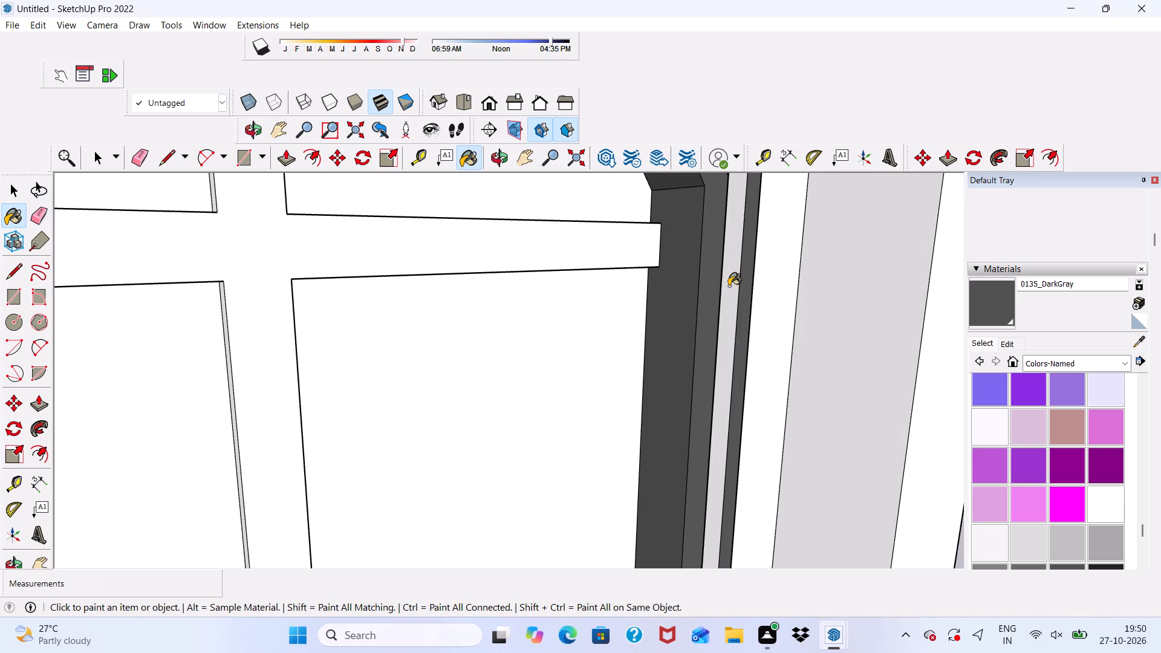
{"action": "scroll", "coordinate": [729, 286], "scroll_direction": "down", "scroll_amount": 6}
{"action": "scroll", "coordinate": [740, 286], "scroll_direction": "up", "scroll_amount": 7}
{"action": "left_click", "coordinate": [722, 283]}
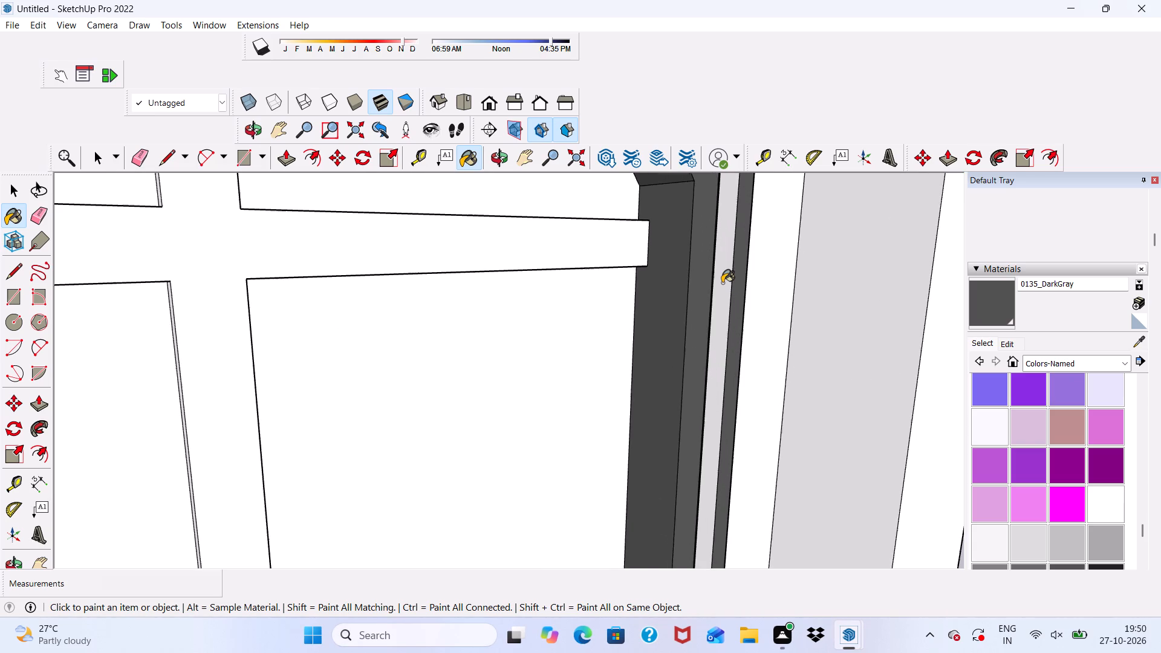
Paint the left vertical reveal inside the arched window opening with 0135_DarkGray.
{"action": "scroll", "coordinate": [721, 288], "scroll_direction": "down", "scroll_amount": 10}
{"action": "middle_click_drag", "start_coordinate": [718, 371], "coordinate": [519, 172]}
{"action": "scroll", "coordinate": [357, 418], "scroll_direction": "up", "scroll_amount": 3}
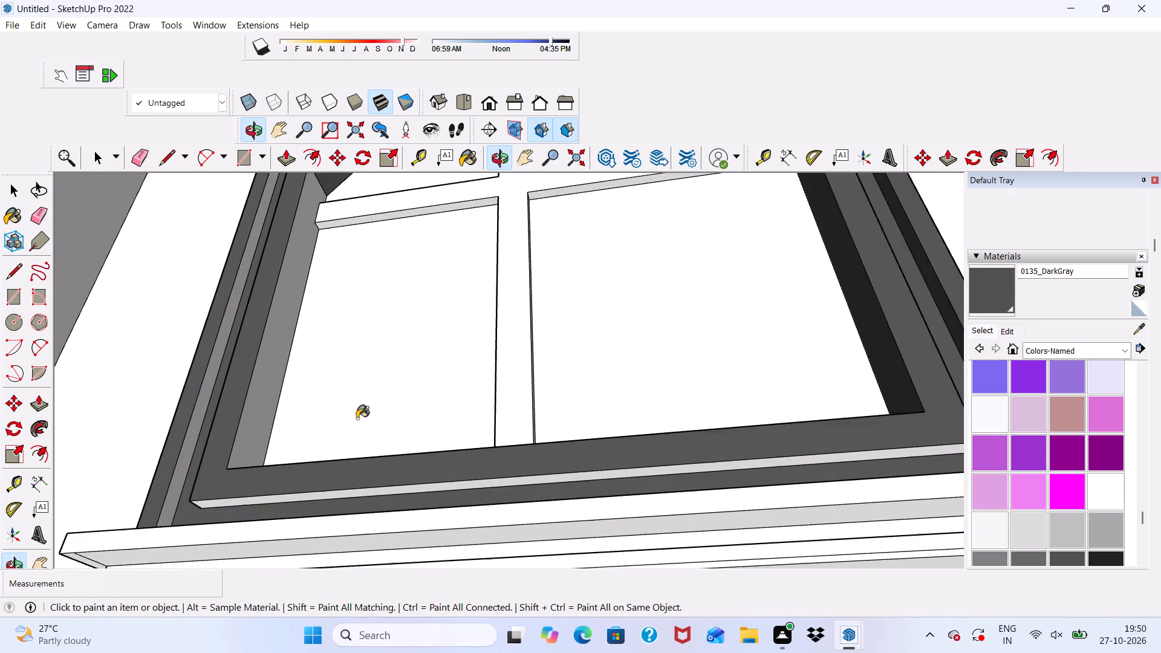
{"action": "scroll", "coordinate": [357, 418], "scroll_direction": "up", "scroll_amount": 6}
{"action": "left_click", "coordinate": [169, 429]}
{"action": "left_click", "coordinate": [183, 429]}
Paint the underside of the arched window's raised inner frame along its bottom rail with 0135_DarkGray.
{"action": "scroll", "coordinate": [189, 429], "scroll_direction": "down", "scroll_amount": 7}
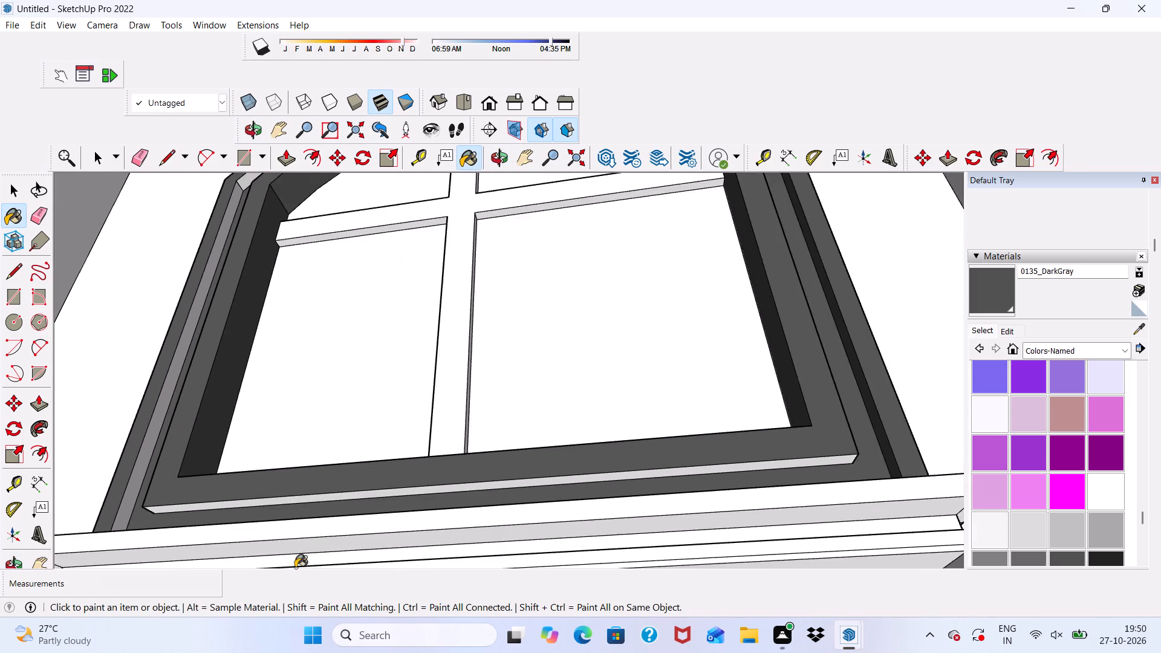
{"action": "scroll", "coordinate": [295, 568], "scroll_direction": "up", "scroll_amount": 4}
{"action": "scroll", "coordinate": [312, 515], "scroll_direction": "down", "scroll_amount": 1}
{"action": "scroll", "coordinate": [325, 493], "scroll_direction": "up", "scroll_amount": 5}
{"action": "scroll", "coordinate": [330, 486], "scroll_direction": "down", "scroll_amount": 1}
{"action": "scroll", "coordinate": [343, 475], "scroll_direction": "up", "scroll_amount": 4}
{"action": "left_click", "coordinate": [351, 456]}
Paint the front and underside bands of the sill moulding beneath the arched window with 0135_DarkGray.
{"action": "scroll", "coordinate": [351, 456], "scroll_direction": "down", "scroll_amount": 11}
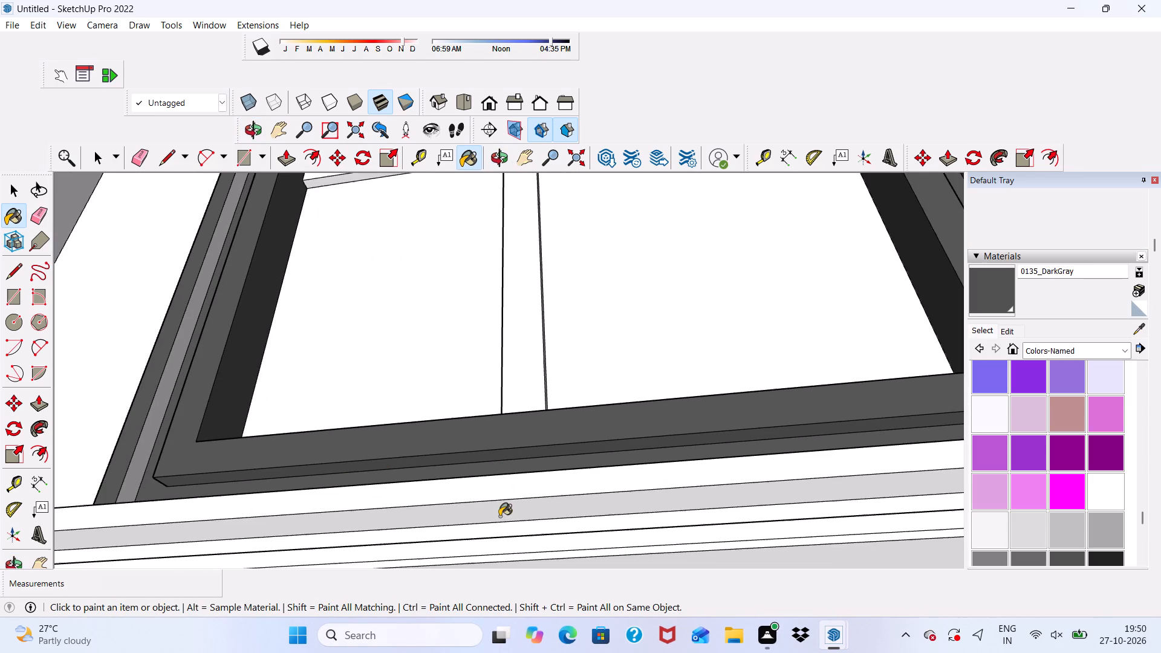
{"action": "scroll", "coordinate": [418, 507], "scroll_direction": "up", "scroll_amount": 3}
{"action": "left_click", "coordinate": [397, 505]}
{"action": "left_click", "coordinate": [417, 512]}
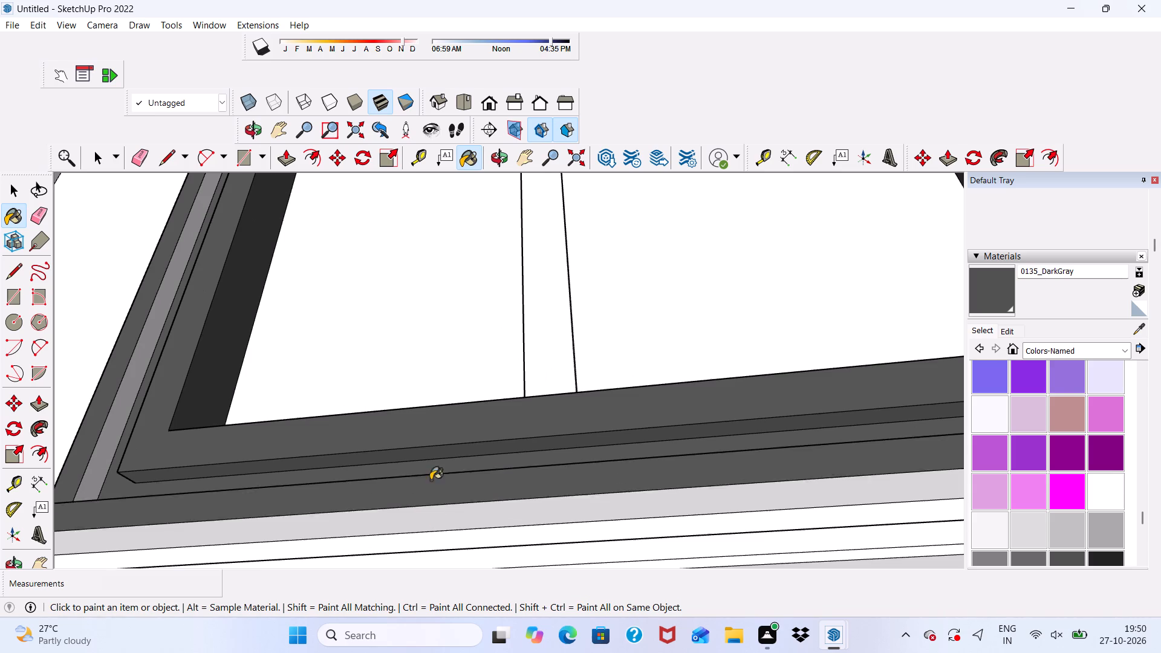
{"action": "scroll", "coordinate": [433, 469], "scroll_direction": "down", "scroll_amount": 6}
{"action": "scroll", "coordinate": [472, 561], "scroll_direction": "up", "scroll_amount": 2}
{"action": "left_click", "coordinate": [401, 508]}
{"action": "scroll", "coordinate": [395, 518], "scroll_direction": "up", "scroll_amount": 3}
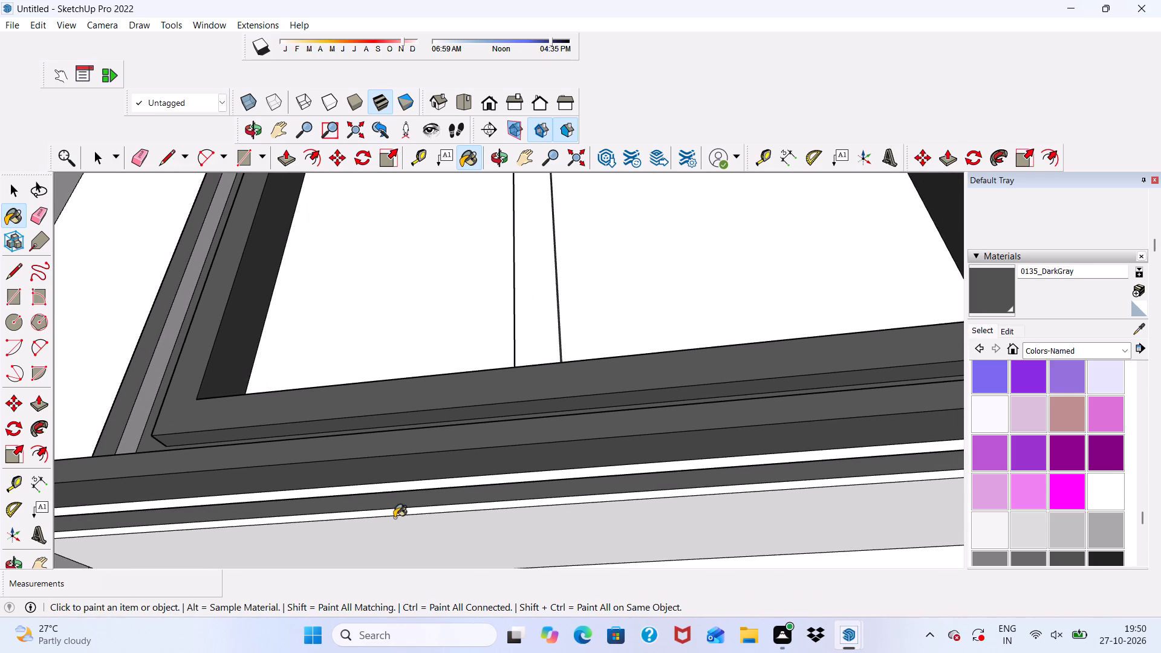
{"action": "left_click", "coordinate": [394, 512]}
{"action": "left_click", "coordinate": [395, 529]}
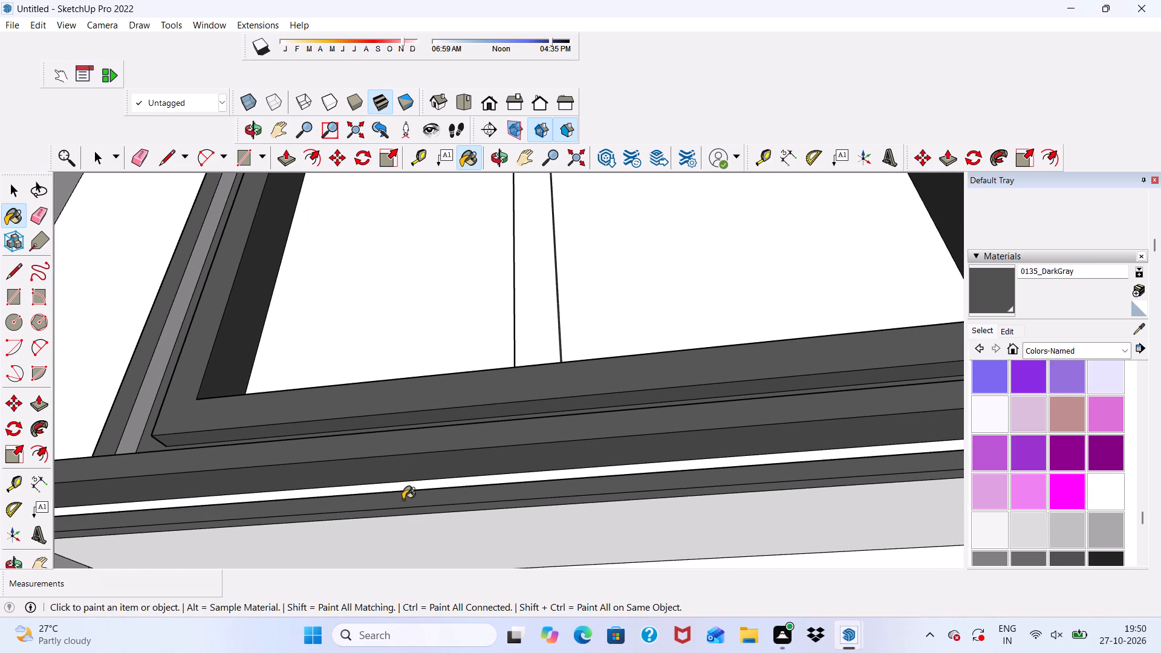
{"action": "left_click", "coordinate": [403, 493]}
{"action": "left_click", "coordinate": [406, 487]}
{"action": "scroll", "coordinate": [406, 487], "scroll_direction": "down", "scroll_amount": 4}
Paint the narrow vertical step face on the arched frame's left jamb with 0135_DarkGray.
{"action": "middle_click_drag", "start_coordinate": [412, 513], "coordinate": [455, 608]}
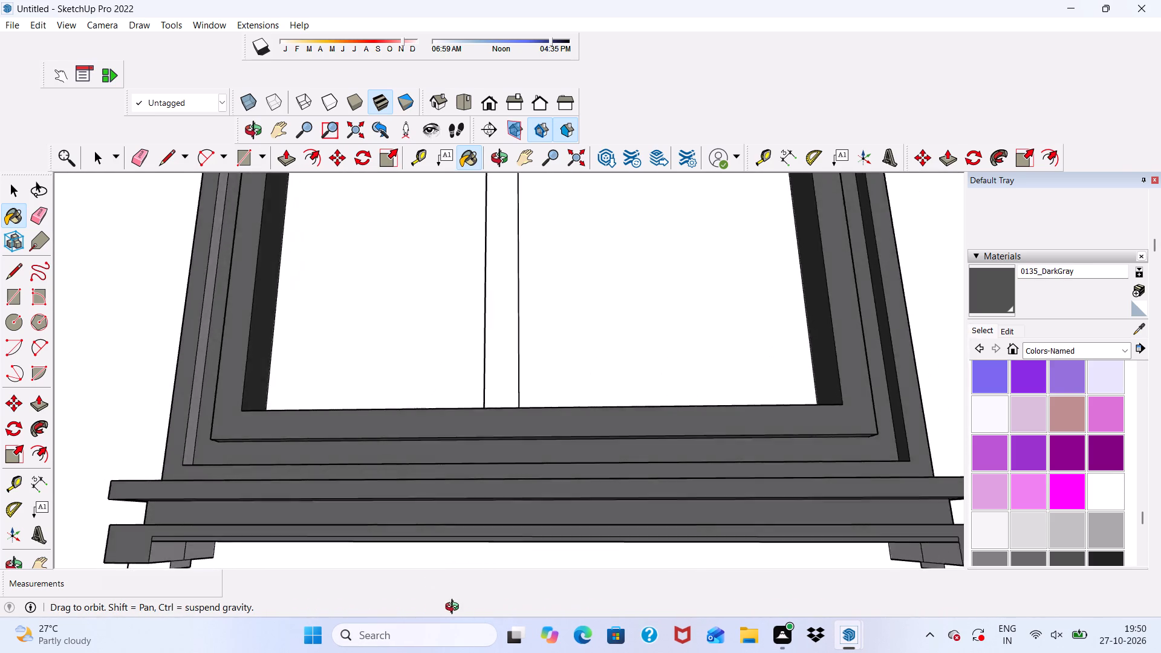
{"action": "middle_click_drag", "start_coordinate": [455, 608], "coordinate": [288, 652]}
{"action": "scroll", "coordinate": [357, 405], "scroll_direction": "up", "scroll_amount": 4}
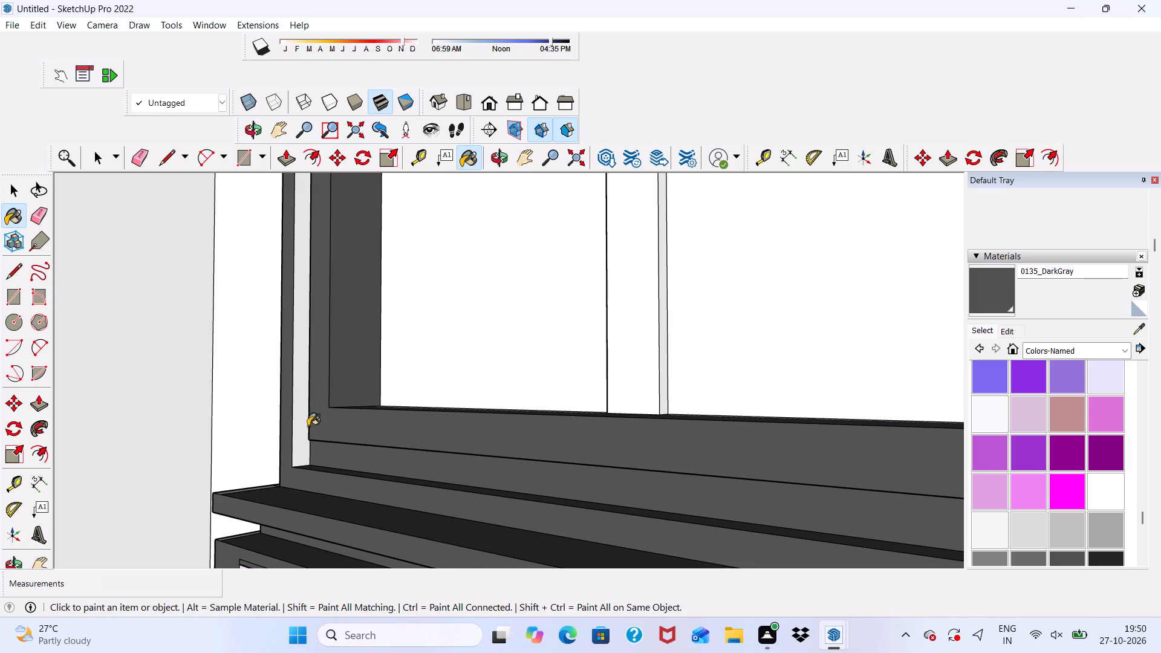
{"action": "left_click", "coordinate": [301, 447]}
Paint the arched frame's outer right side face and the narrow step face beside it with 0135_DarkGray.
{"action": "scroll", "coordinate": [301, 447], "scroll_direction": "down", "scroll_amount": 7}
{"action": "scroll", "coordinate": [412, 454], "scroll_direction": "down", "scroll_amount": 5}
{"action": "middle_click_drag", "start_coordinate": [413, 468], "coordinate": [422, 492]}
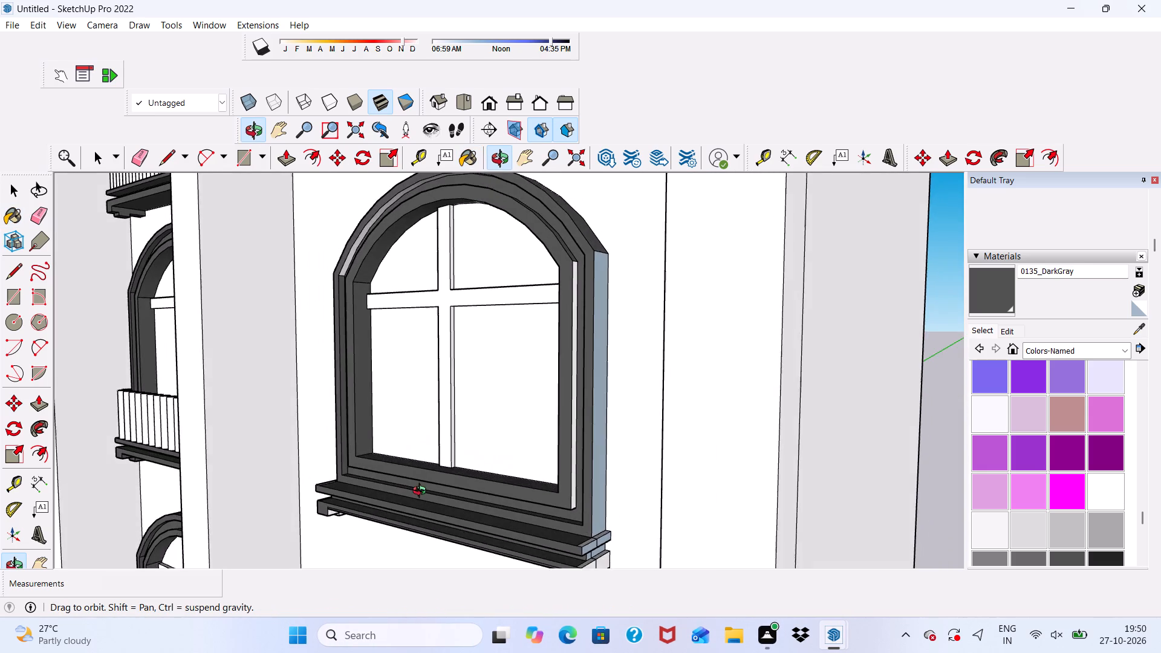
{"action": "middle_click_drag", "start_coordinate": [422, 492], "coordinate": [354, 494]}
{"action": "scroll", "coordinate": [421, 461], "scroll_direction": "up", "scroll_amount": 4}
{"action": "left_click", "coordinate": [478, 398]}
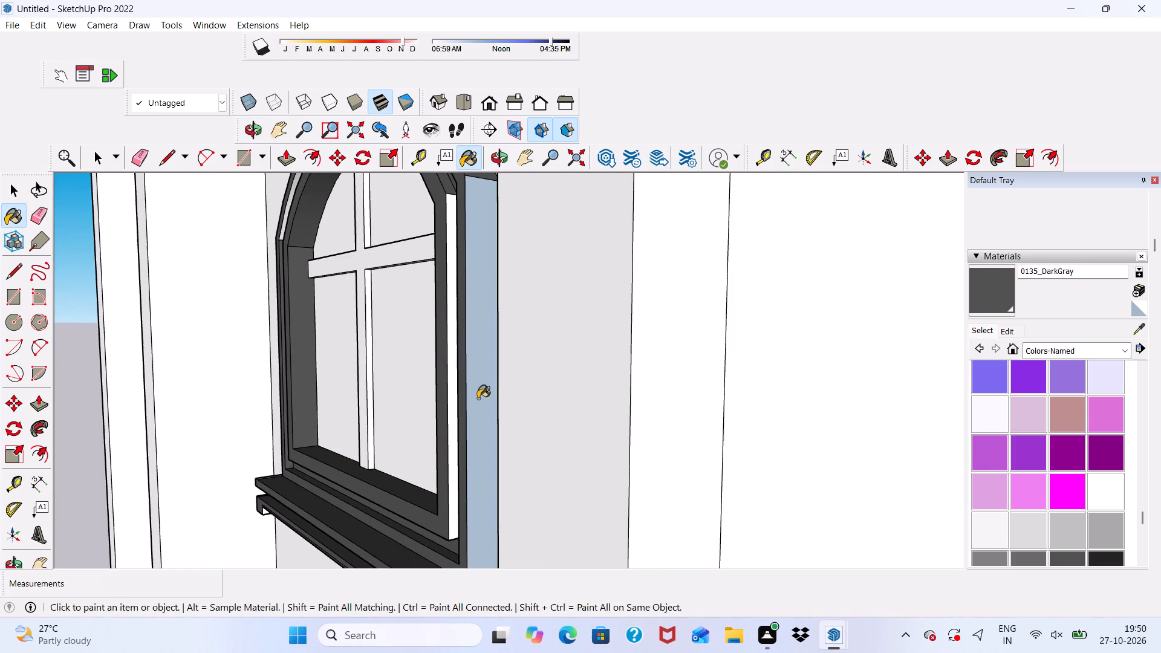
{"action": "scroll", "coordinate": [448, 418], "scroll_direction": "up", "scroll_amount": 3}
{"action": "left_click", "coordinate": [446, 420]}
{"action": "left_click", "coordinate": [458, 415]}
Paint the thin curved step strip around the top of the arched frame with 0135_DarkGray.
{"action": "scroll", "coordinate": [458, 415], "scroll_direction": "down", "scroll_amount": 3}
{"action": "middle_click_drag", "start_coordinate": [462, 429], "coordinate": [506, 470]}
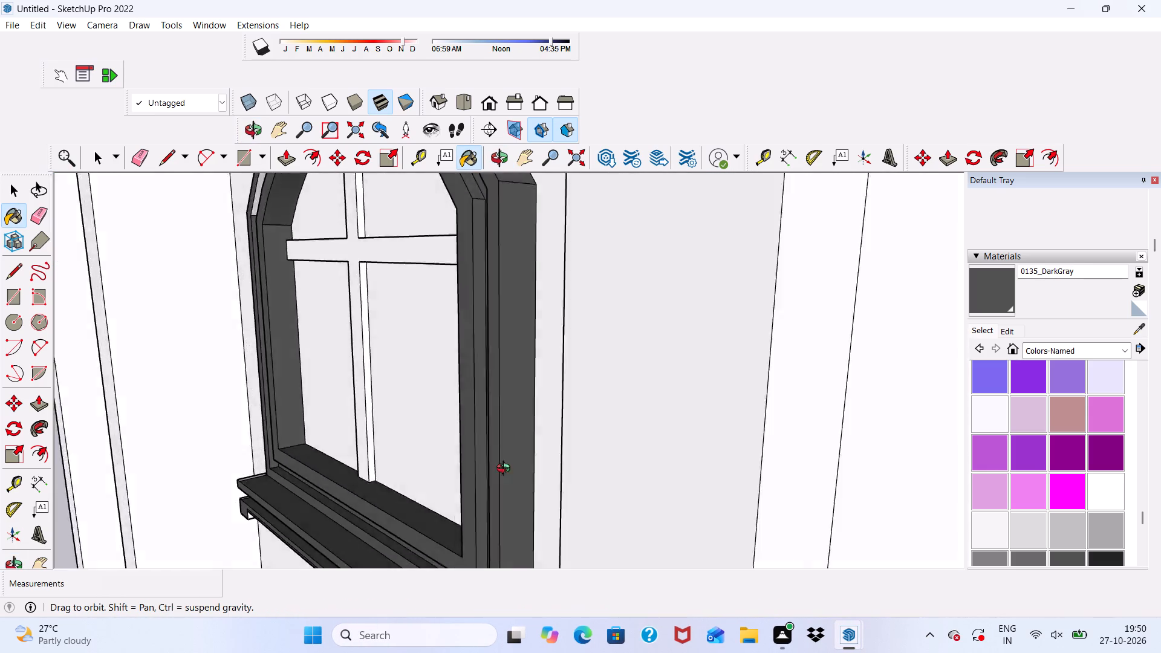
{"action": "middle_click_drag", "start_coordinate": [506, 470], "coordinate": [726, 565]}
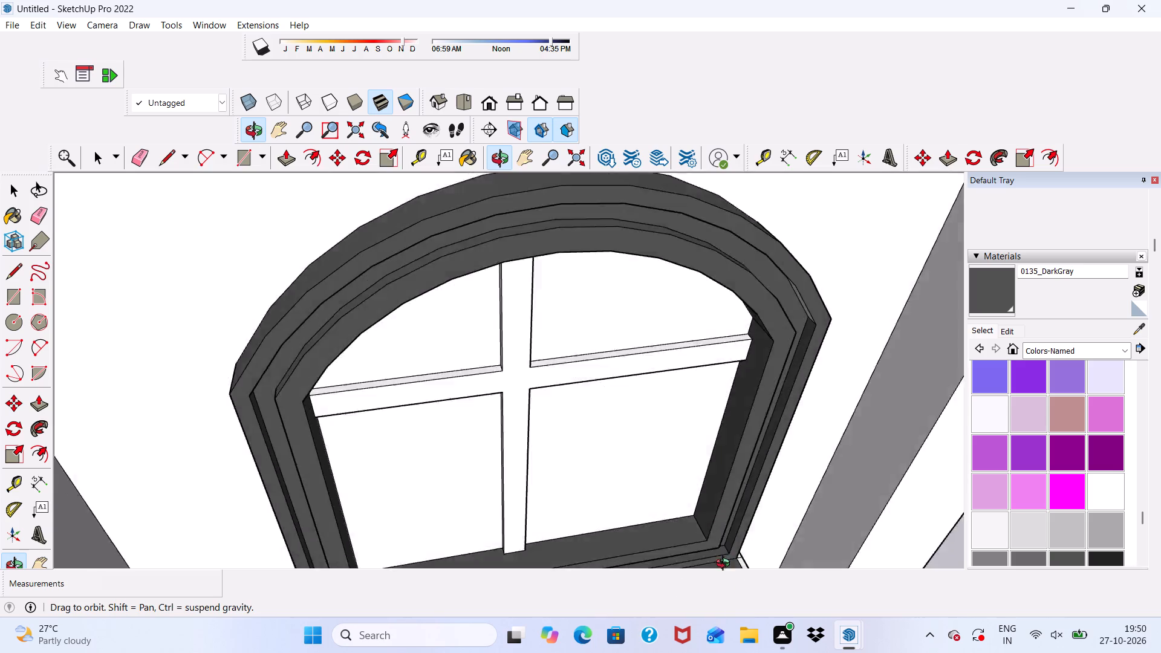
{"action": "middle_click_drag", "start_coordinate": [726, 565], "coordinate": [685, 442]}
{"action": "scroll", "coordinate": [570, 426], "scroll_direction": "up", "scroll_amount": 1}
{"action": "scroll", "coordinate": [569, 449], "scroll_direction": "down", "scroll_amount": 10}
{"action": "middle_click_drag", "start_coordinate": [512, 407], "coordinate": [509, 238]}
{"action": "scroll", "coordinate": [509, 238], "scroll_direction": "up", "scroll_amount": 12}
{"action": "scroll", "coordinate": [559, 388], "scroll_direction": "up", "scroll_amount": 1}
{"action": "left_click", "coordinate": [559, 388]}
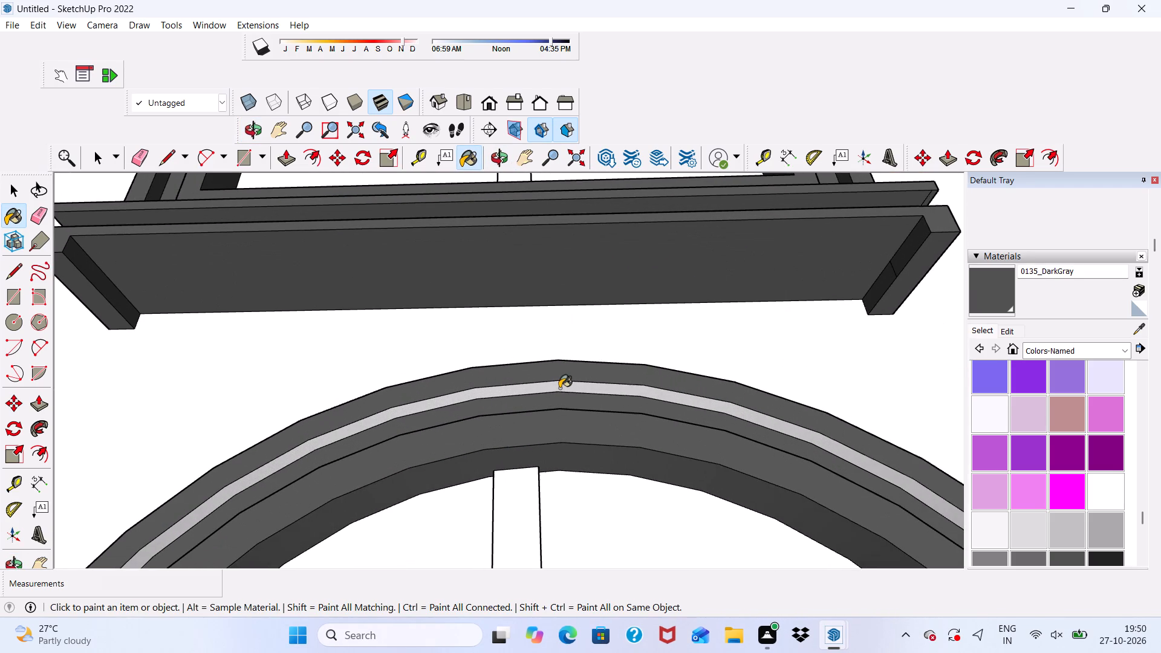
Paint the small unpainted faces at the left end of the arched window's sill with 0135_DarkGray.
{"action": "scroll", "coordinate": [559, 388], "scroll_direction": "down", "scroll_amount": 17}
{"action": "scroll", "coordinate": [543, 534], "scroll_direction": "up", "scroll_amount": 6}
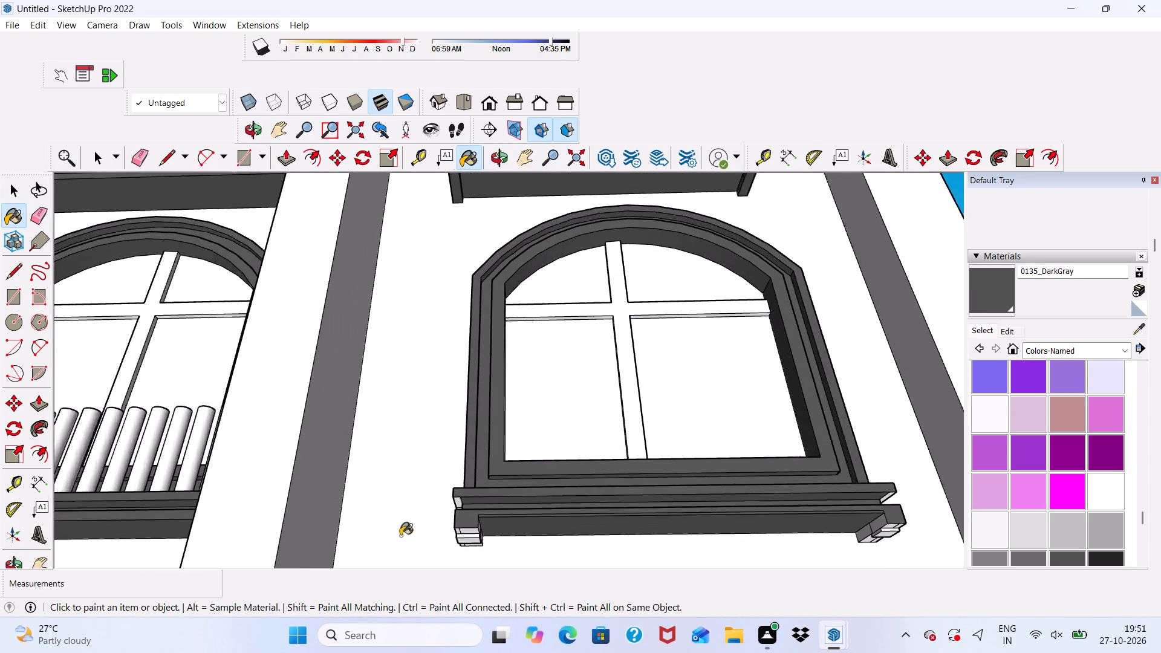
{"action": "scroll", "coordinate": [400, 536], "scroll_direction": "up", "scroll_amount": 12}
{"action": "left_click", "coordinate": [500, 486]}
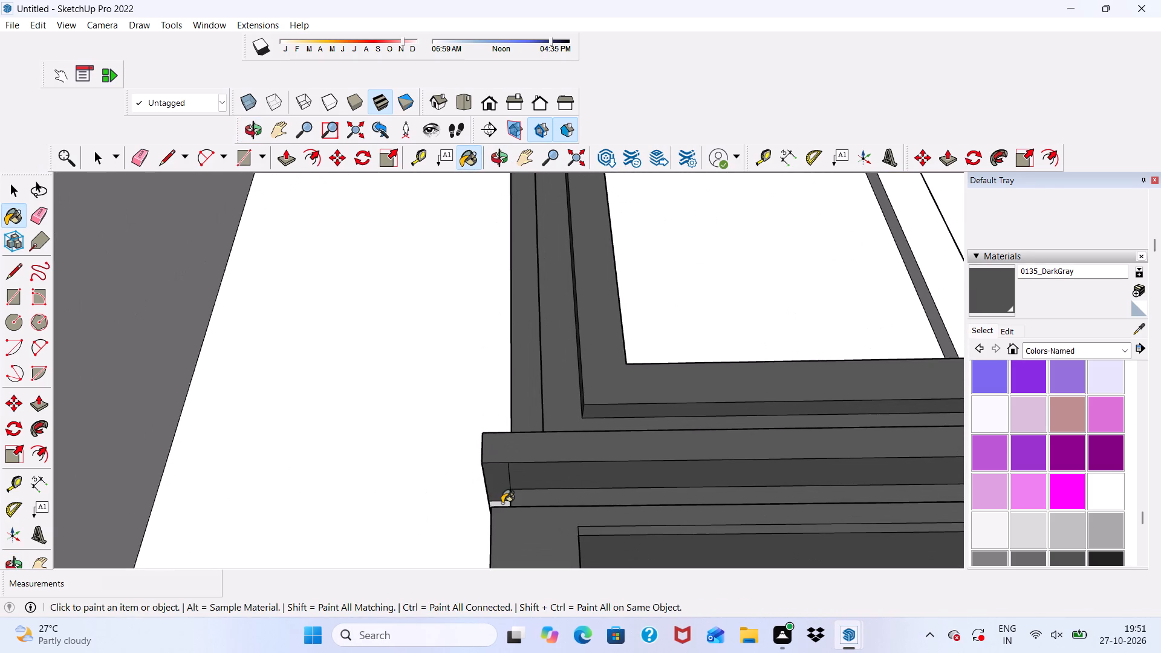
{"action": "left_click", "coordinate": [502, 503]}
Paint the upper and middle block faces of the bracket under the sill's left end with 0135_DarkGray.
{"action": "scroll", "coordinate": [508, 453], "scroll_direction": "down", "scroll_amount": 8}
{"action": "middle_click_drag", "start_coordinate": [536, 538], "coordinate": [536, 409]}
{"action": "scroll", "coordinate": [538, 430], "scroll_direction": "up", "scroll_amount": 4}
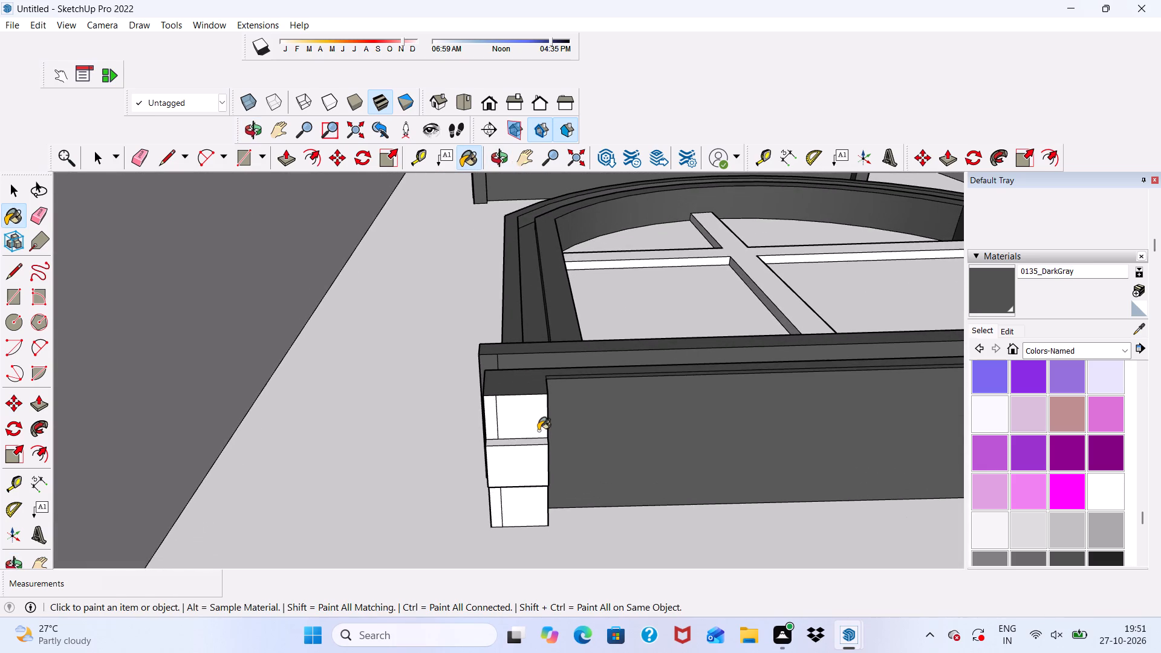
{"action": "left_click", "coordinate": [538, 426]}
{"action": "left_click", "coordinate": [510, 484]}
{"action": "left_click", "coordinate": [510, 445]}
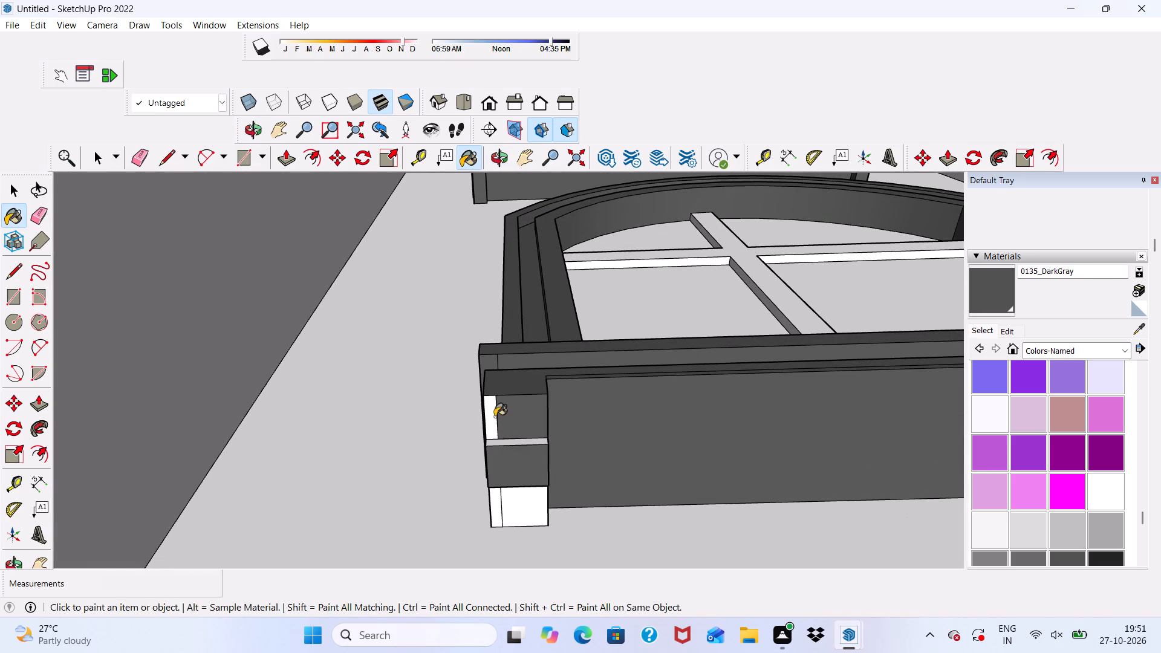
{"action": "left_click", "coordinate": [494, 412]}
{"action": "scroll", "coordinate": [498, 430], "scroll_direction": "up", "scroll_amount": 4}
{"action": "left_click", "coordinate": [501, 454]}
{"action": "left_click_drag", "start_coordinate": [507, 443], "coordinate": [509, 449]}
{"action": "left_click", "coordinate": [509, 449]}
Paint the left bracket's remaining end block, its narrow side strip and the thin step face with 0135_DarkGray.
{"action": "scroll", "coordinate": [509, 449], "scroll_direction": "down", "scroll_amount": 5}
{"action": "middle_click_drag", "start_coordinate": [512, 469], "coordinate": [540, 352]}
{"action": "scroll", "coordinate": [513, 464], "scroll_direction": "up", "scroll_amount": 5}
{"action": "left_click", "coordinate": [513, 464]}
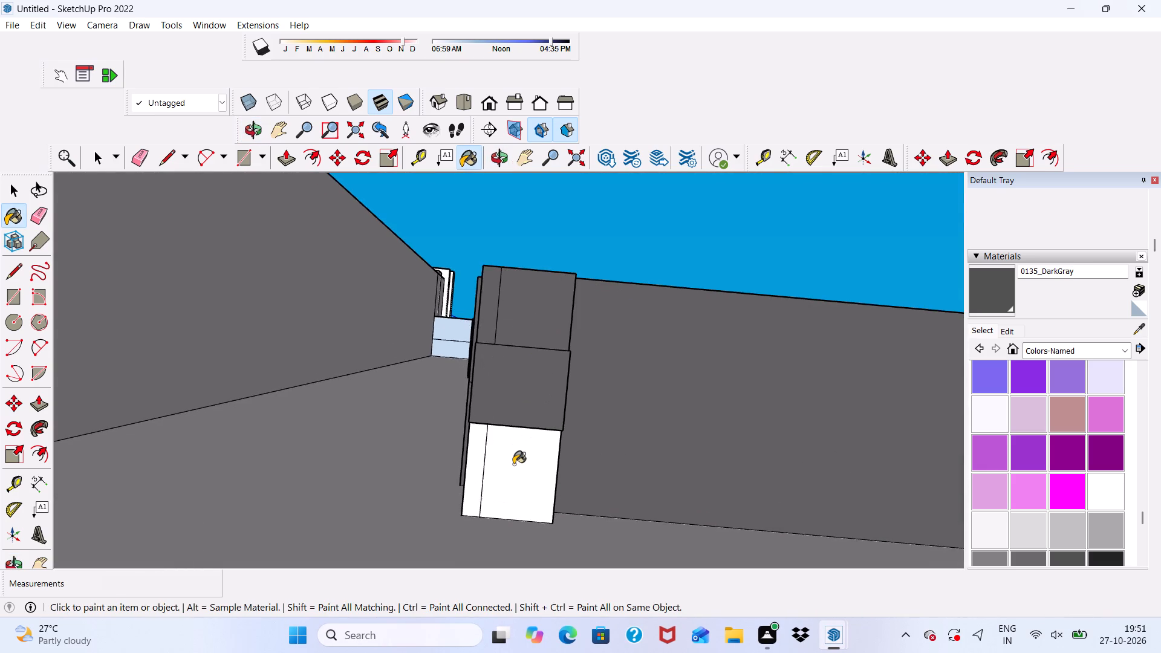
{"action": "middle_click_drag", "start_coordinate": [513, 464], "coordinate": [541, 440]}
{"action": "scroll", "coordinate": [469, 467], "scroll_direction": "up", "scroll_amount": 5}
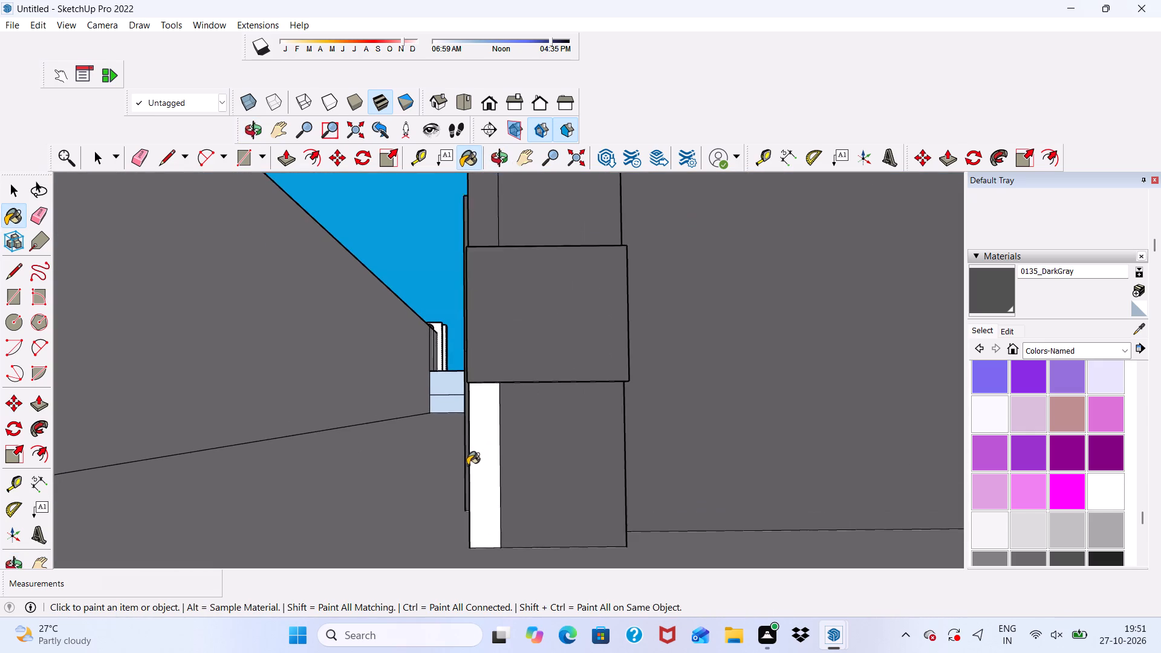
{"action": "left_click", "coordinate": [472, 456]}
{"action": "middle_click_drag", "start_coordinate": [483, 445], "coordinate": [522, 435]}
{"action": "scroll", "coordinate": [522, 406], "scroll_direction": "up", "scroll_amount": 3}
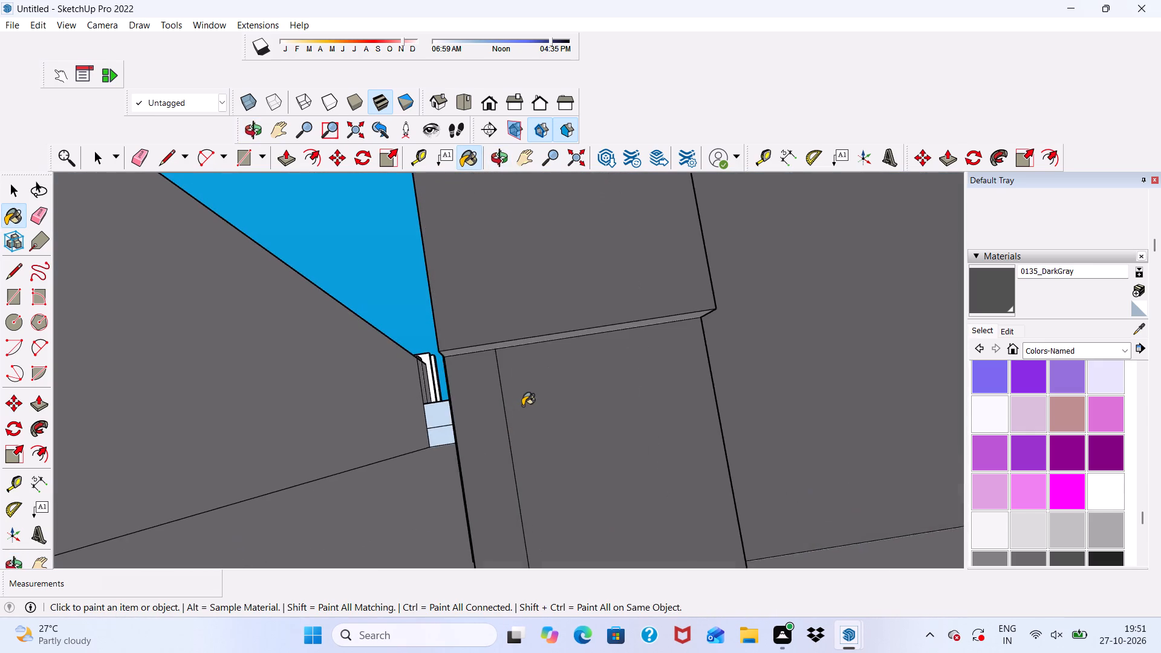
{"action": "scroll", "coordinate": [522, 406], "scroll_direction": "up", "scroll_amount": 10}
{"action": "left_click", "coordinate": [479, 321]}
{"action": "scroll", "coordinate": [479, 321], "scroll_direction": "down", "scroll_amount": 8}
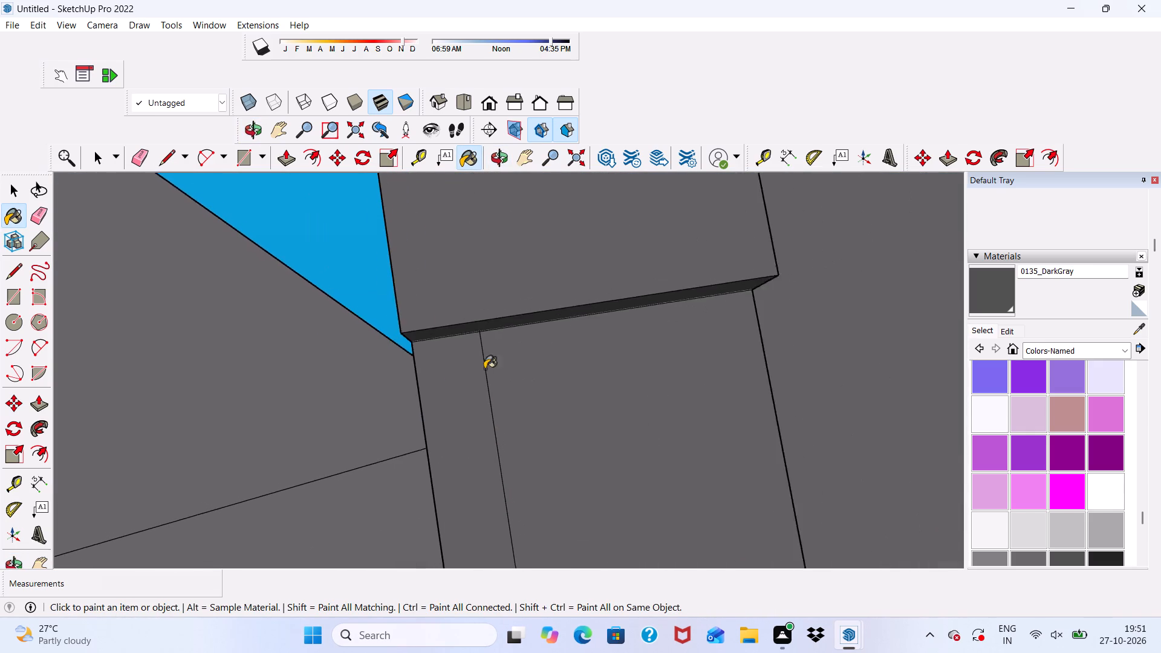
Paint the inner side faces of the left sill bracket with 0135_DarkGray.
{"action": "scroll", "coordinate": [484, 369], "scroll_direction": "down", "scroll_amount": 20}
{"action": "scroll", "coordinate": [484, 369], "scroll_direction": "down", "scroll_amount": 5}
{"action": "middle_click_drag", "start_coordinate": [646, 398], "coordinate": [672, 652]}
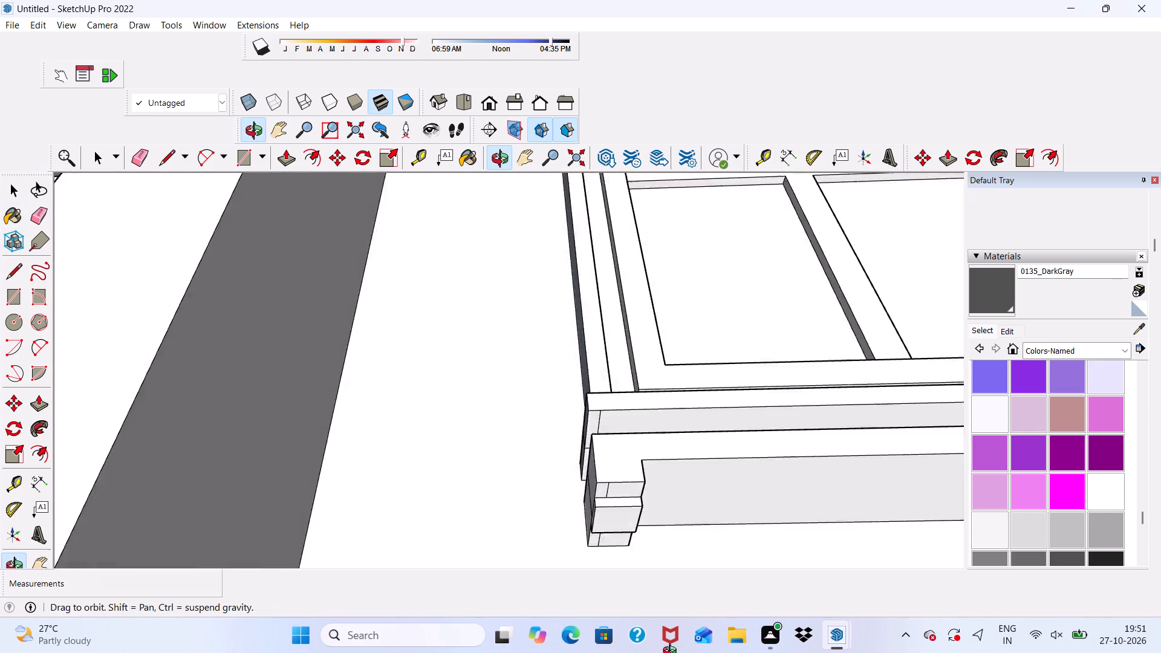
{"action": "middle_click_drag", "start_coordinate": [672, 652], "coordinate": [642, 652]}
{"action": "scroll", "coordinate": [511, 339], "scroll_direction": "down", "scroll_amount": 14}
{"action": "scroll", "coordinate": [616, 317], "scroll_direction": "down", "scroll_amount": 4}
{"action": "scroll", "coordinate": [700, 206], "scroll_direction": "up", "scroll_amount": 6}
{"action": "scroll", "coordinate": [704, 191], "scroll_direction": "down", "scroll_amount": 1}
{"action": "scroll", "coordinate": [698, 253], "scroll_direction": "up", "scroll_amount": 4}
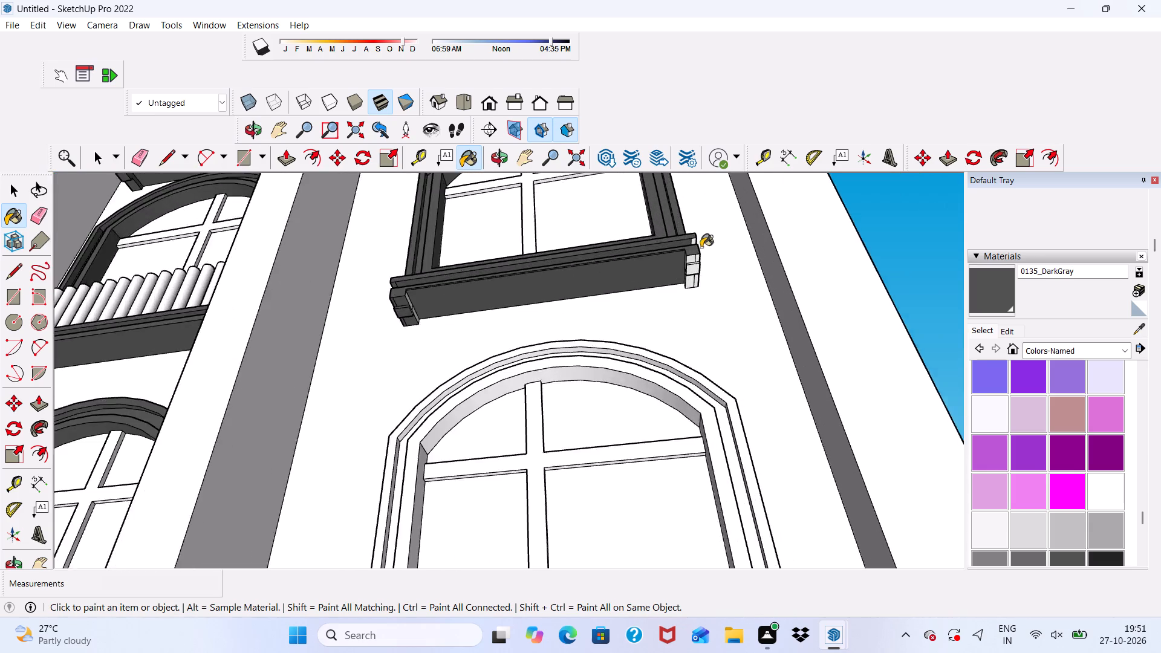
{"action": "scroll", "coordinate": [701, 247], "scroll_direction": "up", "scroll_amount": 12}
{"action": "scroll", "coordinate": [682, 214], "scroll_direction": "down", "scroll_amount": 8}
{"action": "scroll", "coordinate": [247, 343], "scroll_direction": "up", "scroll_amount": 8}
{"action": "left_click", "coordinate": [230, 324]}
{"action": "left_click", "coordinate": [237, 340]}
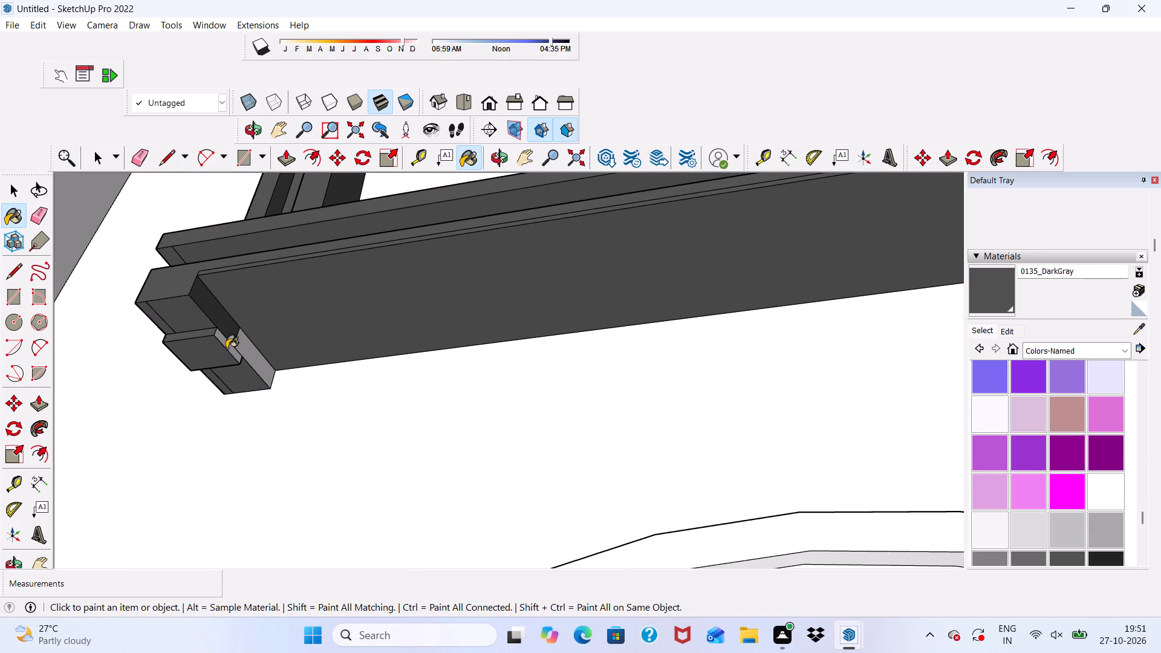
{"action": "left_click", "coordinate": [224, 348]}
{"action": "left_click", "coordinate": [226, 342]}
Paint the stepped underside faces of the bracket at the sill's right end with 0135_DarkGray.
{"action": "scroll", "coordinate": [218, 347], "scroll_direction": "down", "scroll_amount": 10}
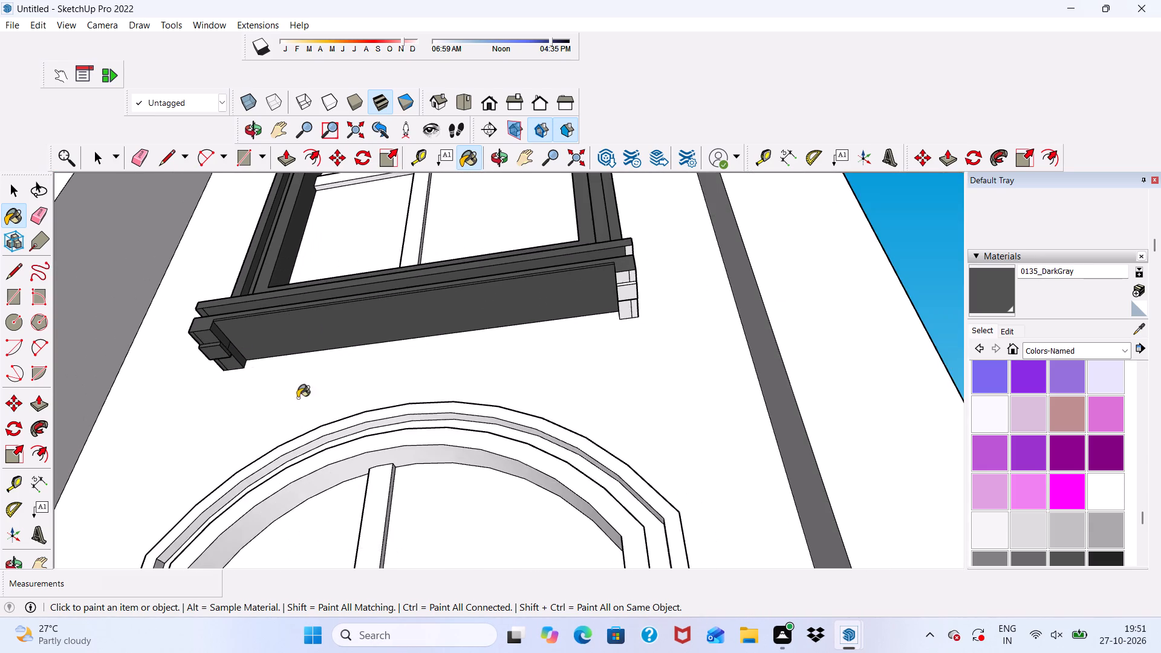
{"action": "scroll", "coordinate": [580, 311], "scroll_direction": "up", "scroll_amount": 4}
{"action": "scroll", "coordinate": [648, 254], "scroll_direction": "up", "scroll_amount": 4}
{"action": "left_click", "coordinate": [648, 212]}
{"action": "scroll", "coordinate": [645, 281], "scroll_direction": "up", "scroll_amount": 2}
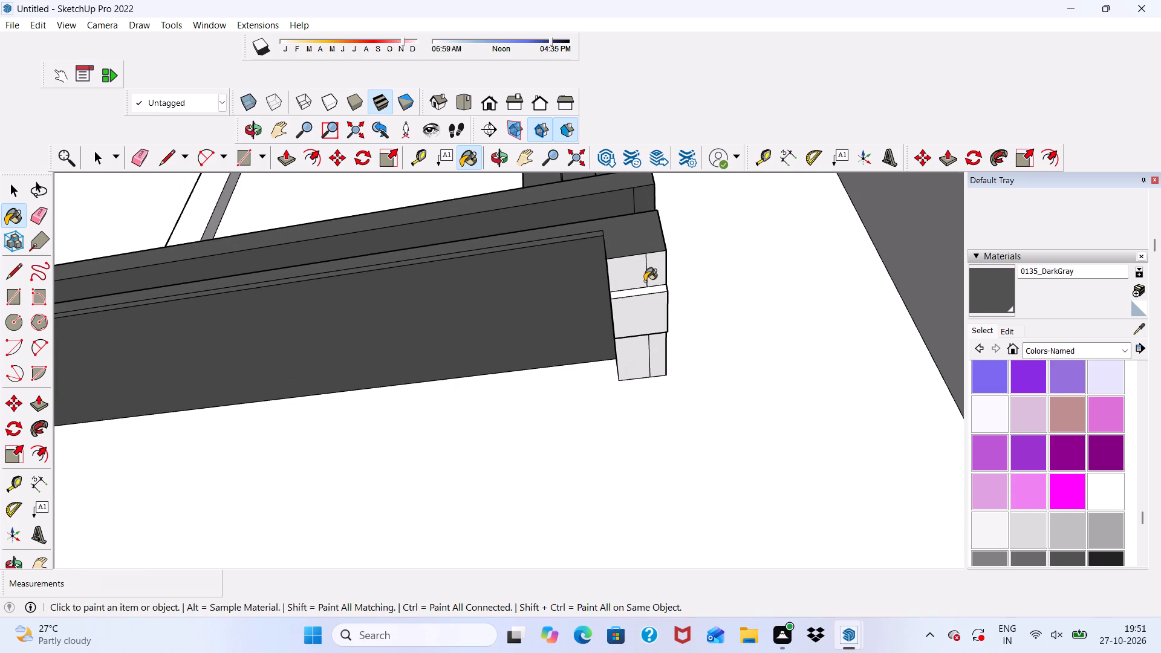
{"action": "left_click", "coordinate": [645, 281]}
{"action": "left_click", "coordinate": [657, 261]}
{"action": "left_click", "coordinate": [643, 301]}
{"action": "scroll", "coordinate": [642, 291], "scroll_direction": "up", "scroll_amount": 4}
{"action": "left_click", "coordinate": [642, 291]}
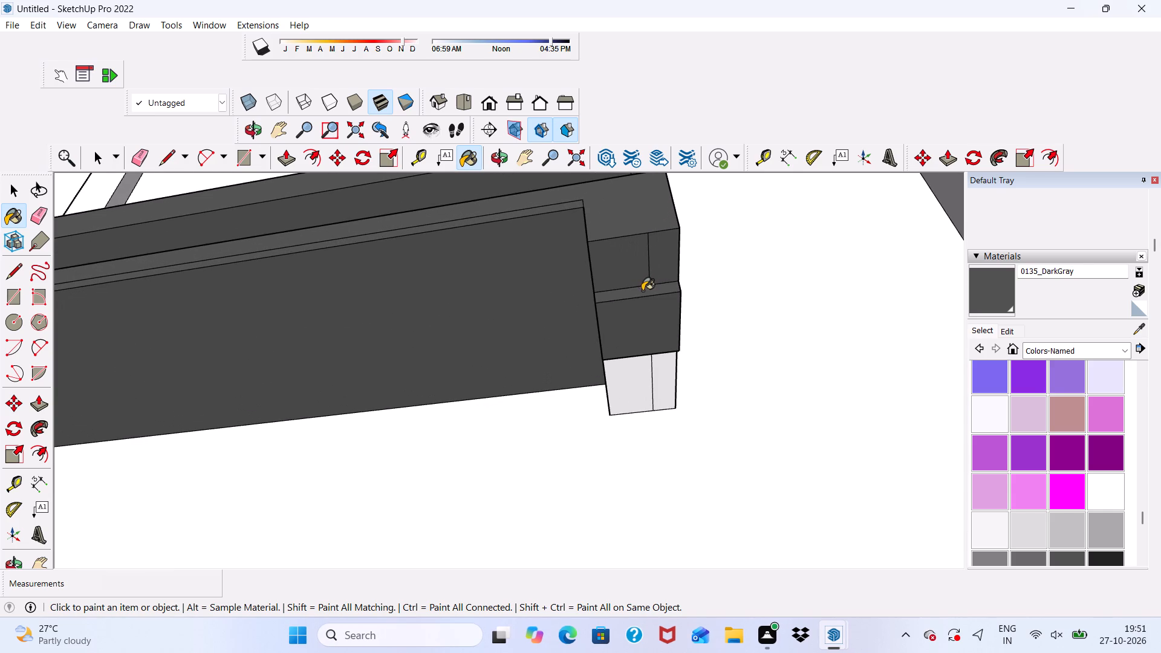
{"action": "left_click", "coordinate": [637, 386]}
{"action": "left_click", "coordinate": [663, 371]}
Paint the three inner side faces of the right sill bracket with 0135_DarkGray.
{"action": "middle_click_drag", "start_coordinate": [662, 370], "coordinate": [676, 148]}
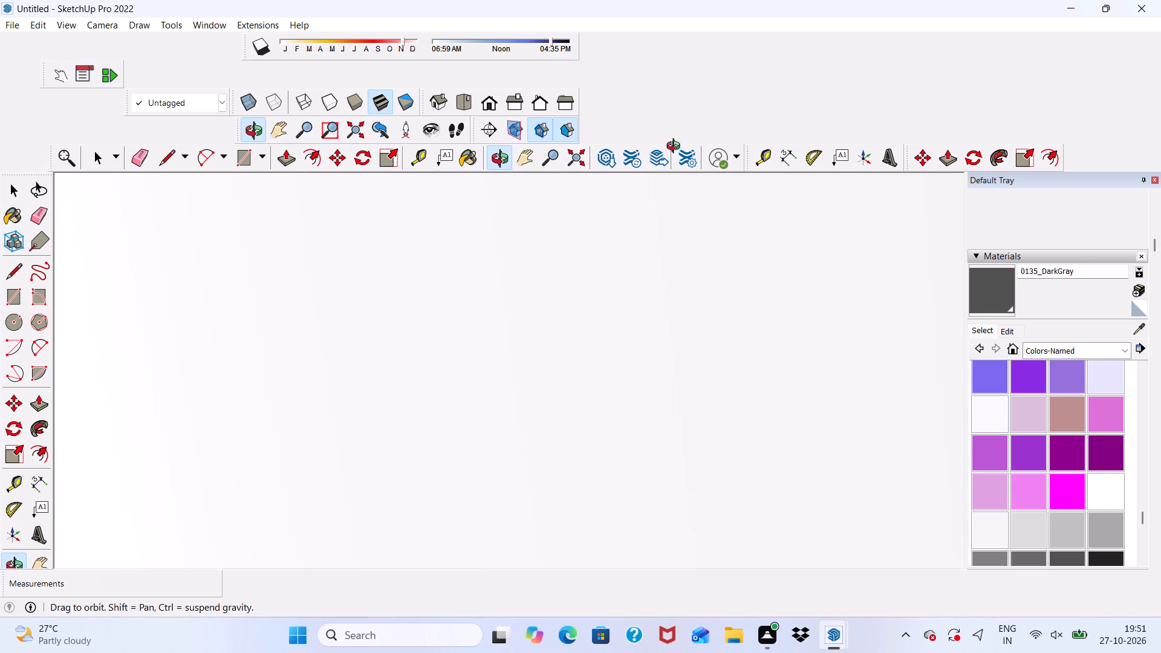
{"action": "middle_click_drag", "start_coordinate": [676, 148], "coordinate": [791, 373]}
{"action": "scroll", "coordinate": [588, 354], "scroll_direction": "up", "scroll_amount": 4}
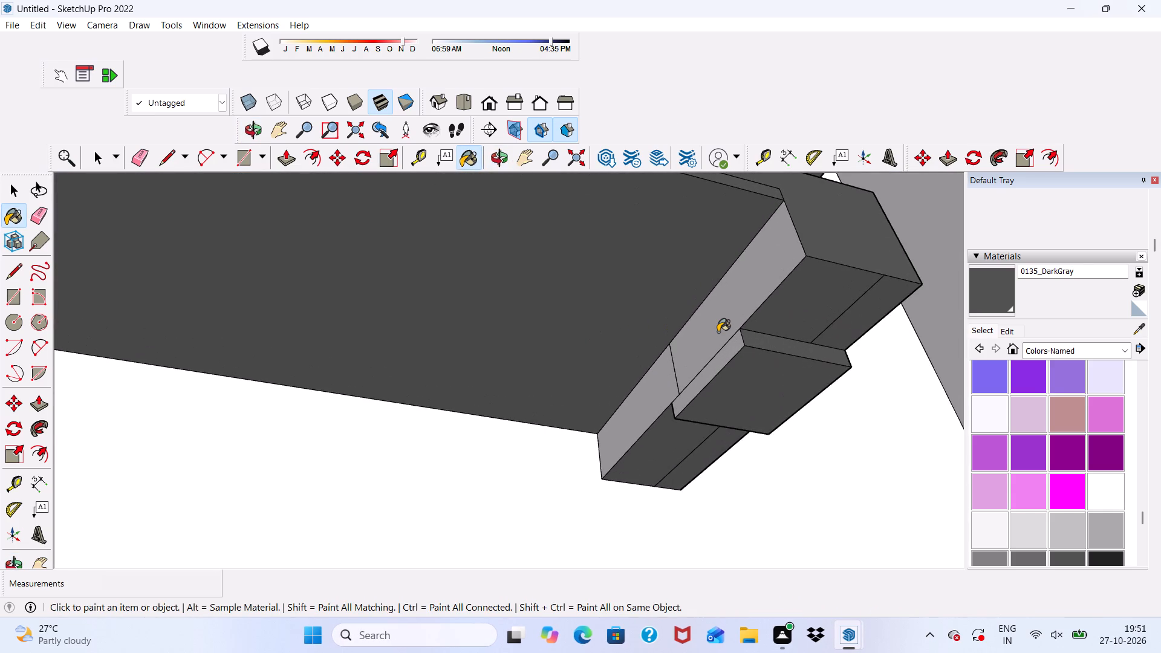
{"action": "left_click", "coordinate": [719, 322]}
{"action": "left_click", "coordinate": [658, 366]}
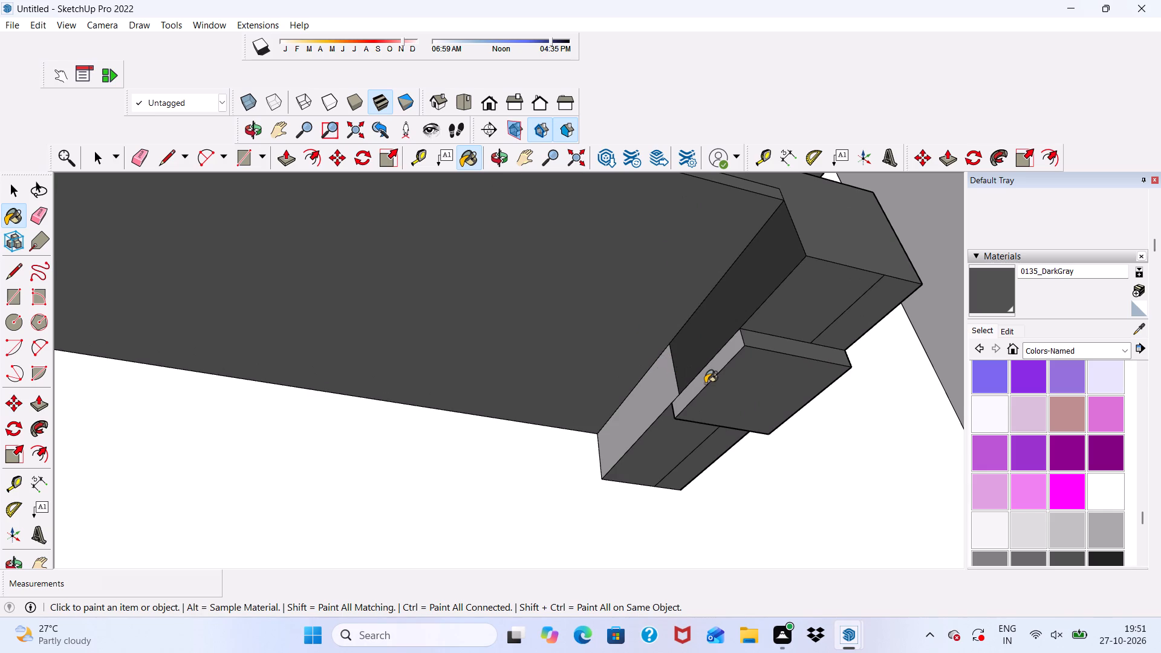
{"action": "left_click", "coordinate": [710, 380]}
Paint the outer end faces of the right sill bracket and its small lower block with 0135_DarkGray.
{"action": "scroll", "coordinate": [710, 380], "scroll_direction": "down", "scroll_amount": 1}
{"action": "middle_click_drag", "start_coordinate": [712, 382], "coordinate": [388, 511]}
{"action": "left_click", "coordinate": [432, 326]}
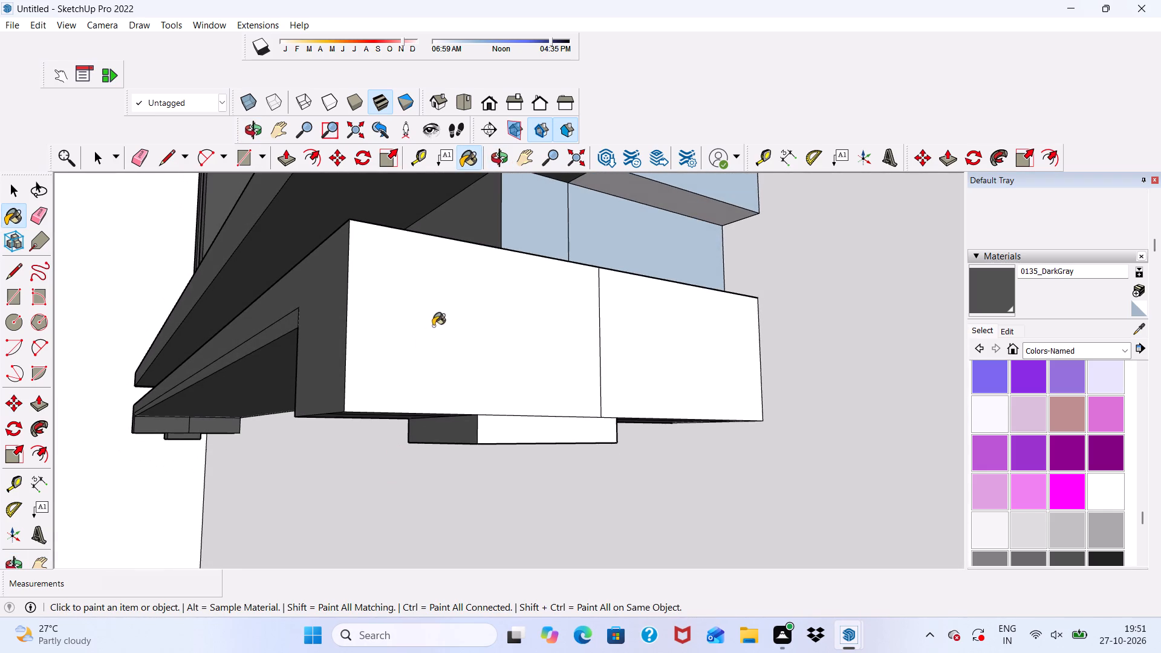
{"action": "left_click", "coordinate": [690, 338]}
{"action": "left_click", "coordinate": [599, 429]}
Paint the right end faces of the upper sill ledge and recessed band, plus the ledge's underside, with 0135_DarkGray.
{"action": "scroll", "coordinate": [592, 361], "scroll_direction": "down", "scroll_amount": 7}
{"action": "scroll", "coordinate": [576, 291], "scroll_direction": "up", "scroll_amount": 2}
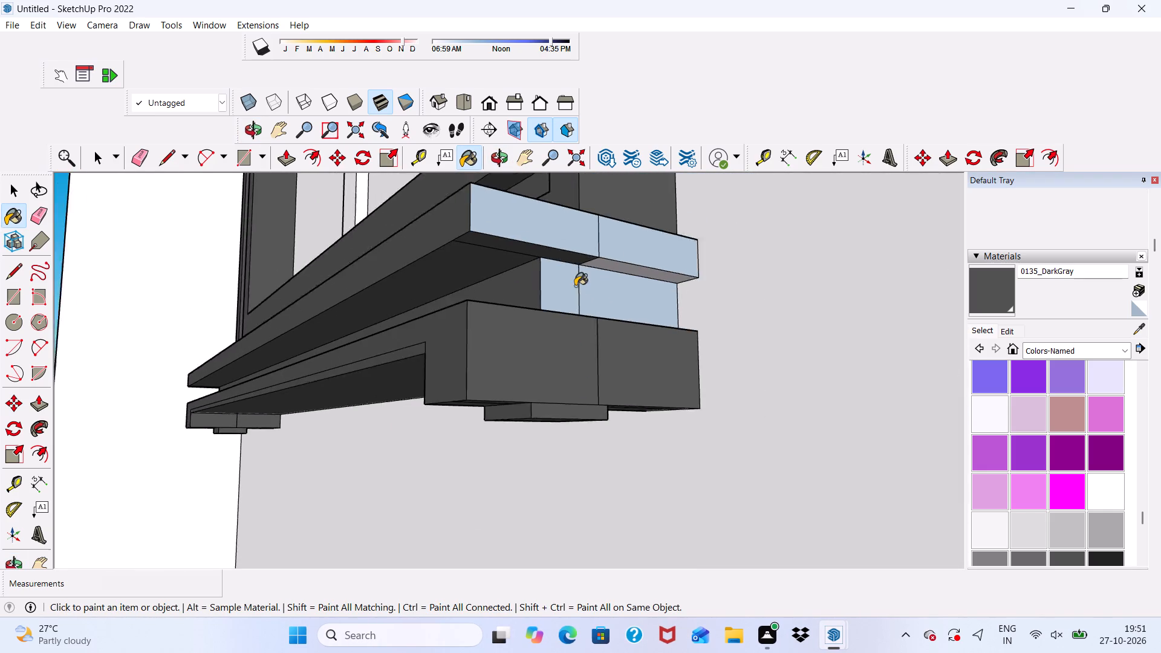
{"action": "scroll", "coordinate": [575, 286], "scroll_direction": "up", "scroll_amount": 3}
{"action": "left_click", "coordinate": [557, 282]}
{"action": "left_click", "coordinate": [646, 296]}
{"action": "left_click", "coordinate": [636, 224]}
{"action": "left_click", "coordinate": [556, 210]}
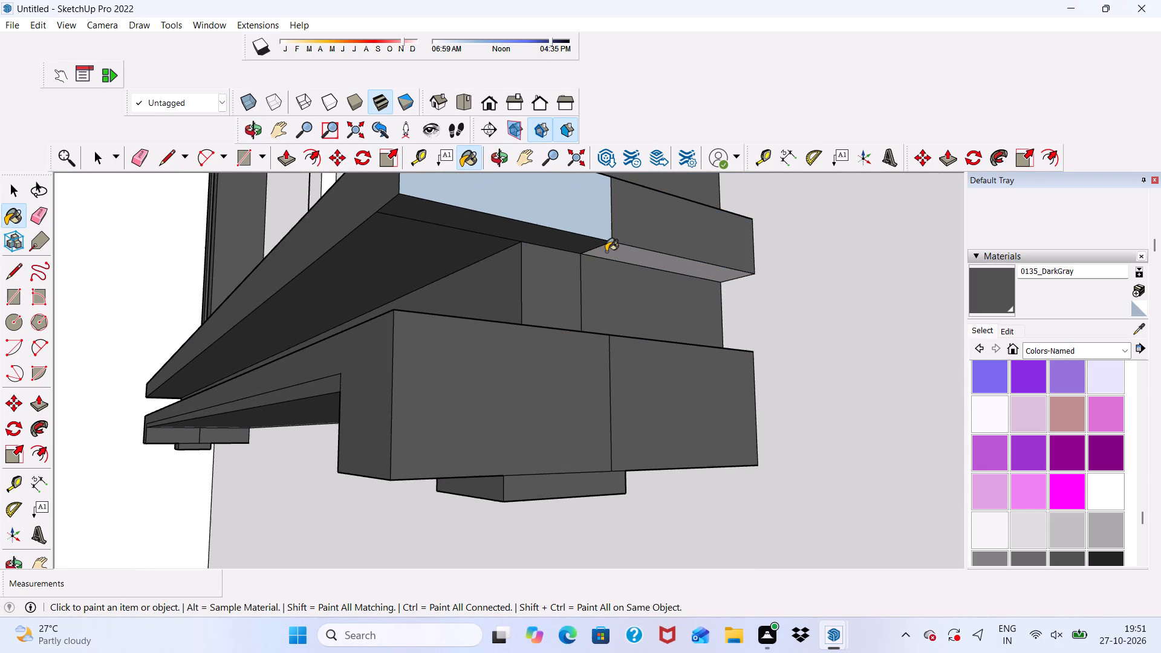
{"action": "left_click", "coordinate": [617, 253]}
Paint the outer rim and front bands of the next lower arched window's frame, including the thin inner step, with 0135_DarkGray.
{"action": "scroll", "coordinate": [618, 265], "scroll_direction": "down", "scroll_amount": 19}
{"action": "scroll", "coordinate": [599, 343], "scroll_direction": "down", "scroll_amount": 11}
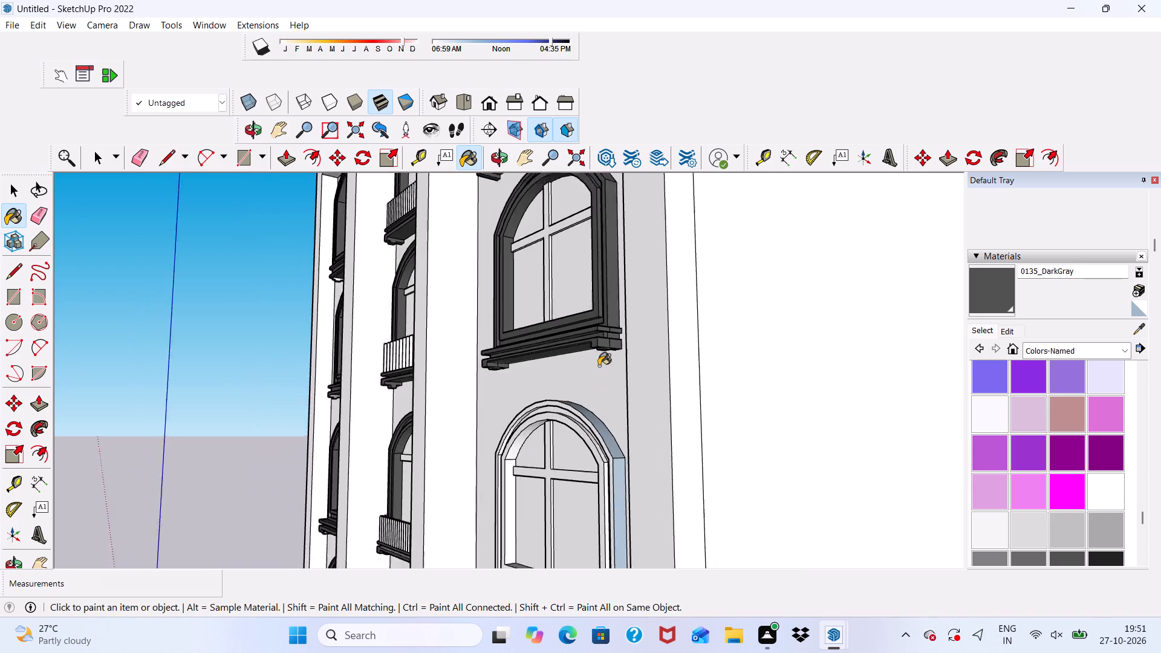
{"action": "scroll", "coordinate": [599, 366], "scroll_direction": "down", "scroll_amount": 4}
{"action": "scroll", "coordinate": [548, 232], "scroll_direction": "up", "scroll_amount": 5}
{"action": "scroll", "coordinate": [548, 217], "scroll_direction": "down", "scroll_amount": 13}
{"action": "scroll", "coordinate": [548, 238], "scroll_direction": "up", "scroll_amount": 13}
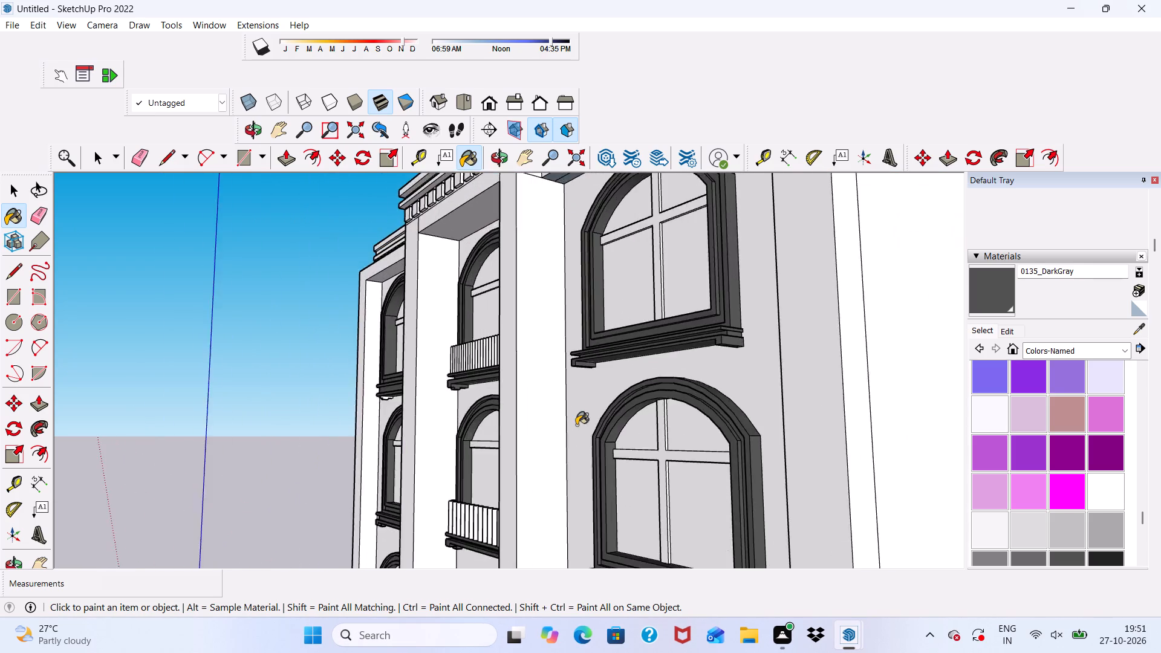
{"action": "scroll", "coordinate": [576, 425], "scroll_direction": "up", "scroll_amount": 4}
{"action": "scroll", "coordinate": [599, 357], "scroll_direction": "down", "scroll_amount": 1}
{"action": "middle_click_drag", "start_coordinate": [600, 355], "coordinate": [904, 371]}
{"action": "scroll", "coordinate": [732, 287], "scroll_direction": "down", "scroll_amount": 13}
{"action": "scroll", "coordinate": [750, 447], "scroll_direction": "up", "scroll_amount": 10}
{"action": "scroll", "coordinate": [731, 364], "scroll_direction": "down", "scroll_amount": 2}
{"action": "scroll", "coordinate": [731, 363], "scroll_direction": "up", "scroll_amount": 15}
{"action": "left_click", "coordinate": [739, 372]}
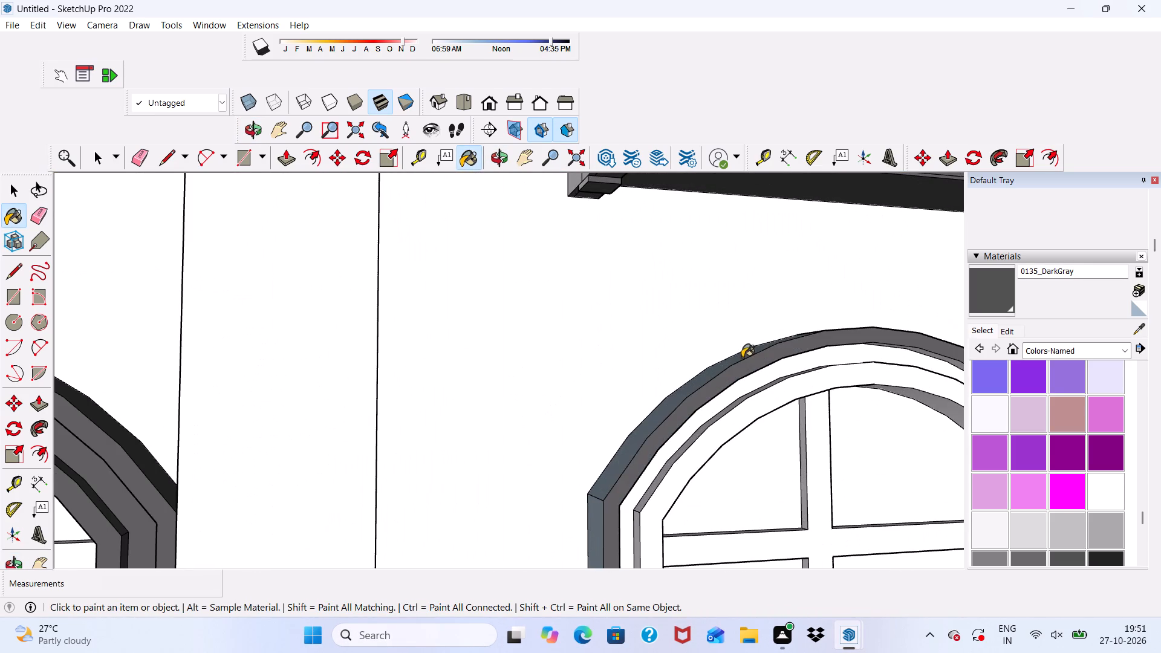
{"action": "left_click", "coordinate": [742, 357]}
{"action": "scroll", "coordinate": [743, 349], "scroll_direction": "up", "scroll_amount": 1}
{"action": "left_click", "coordinate": [732, 396]}
{"action": "left_click", "coordinate": [729, 418]}
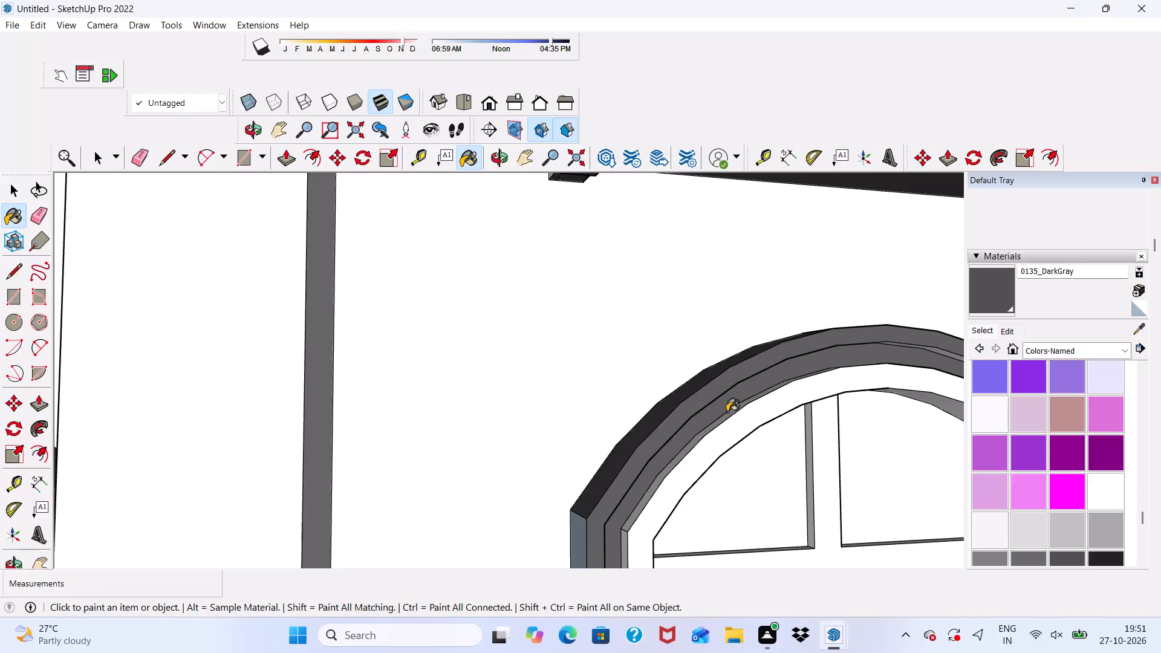
{"action": "left_click", "coordinate": [727, 412]}
{"action": "scroll", "coordinate": [727, 411], "scroll_direction": "up", "scroll_amount": 8}
{"action": "left_click", "coordinate": [729, 415]}
{"action": "left_click", "coordinate": [729, 440]}
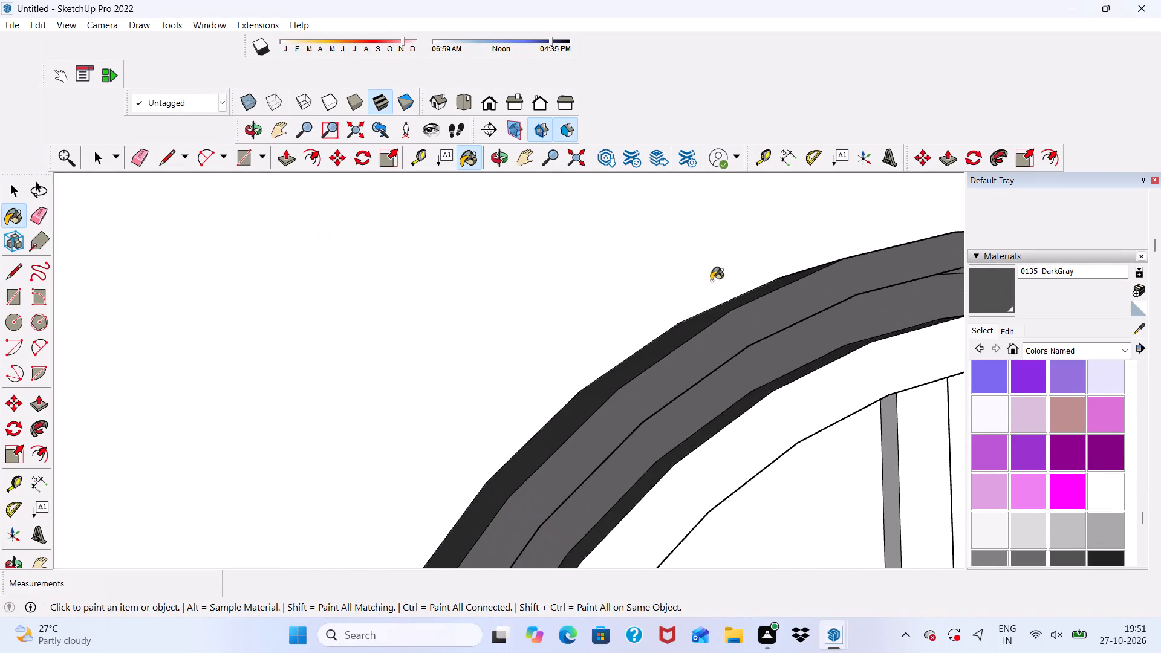
Paint the same frame's left outer side, arched step, inner arch reveal and right jamb reveal with 0135_DarkGray.
{"action": "scroll", "coordinate": [711, 277], "scroll_direction": "down", "scroll_amount": 12}
{"action": "middle_click_drag", "start_coordinate": [765, 411], "coordinate": [839, 316]}
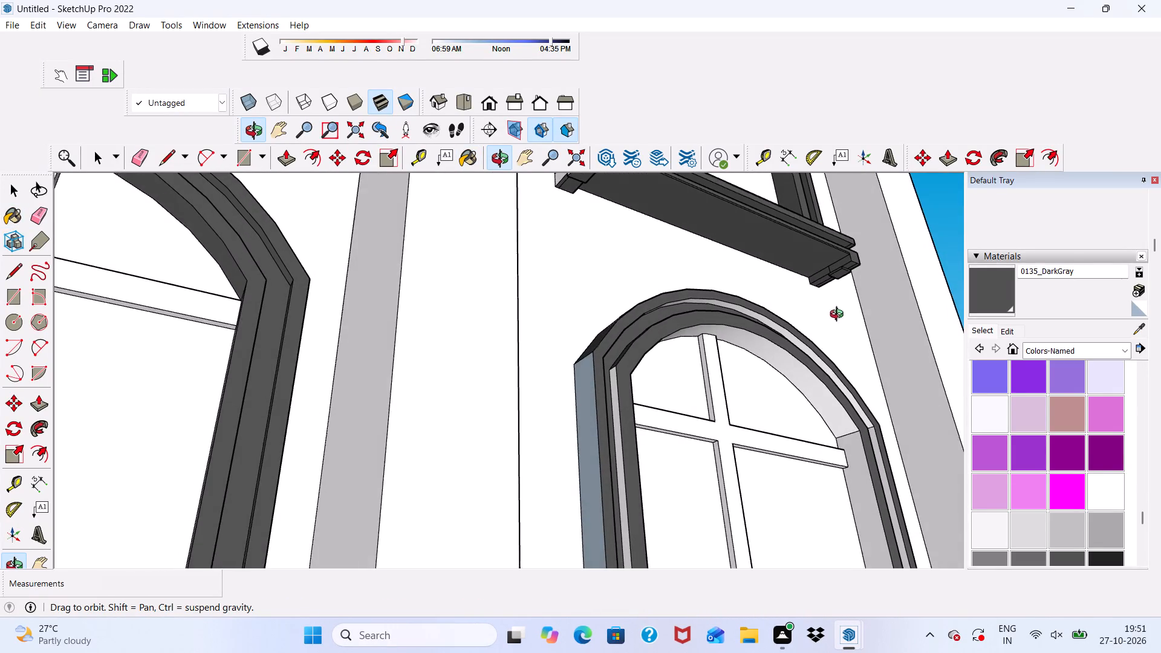
{"action": "middle_click_drag", "start_coordinate": [839, 316], "coordinate": [840, 317]}
{"action": "scroll", "coordinate": [588, 410], "scroll_direction": "up", "scroll_amount": 6}
{"action": "left_click", "coordinate": [579, 393]}
{"action": "left_click", "coordinate": [643, 368]}
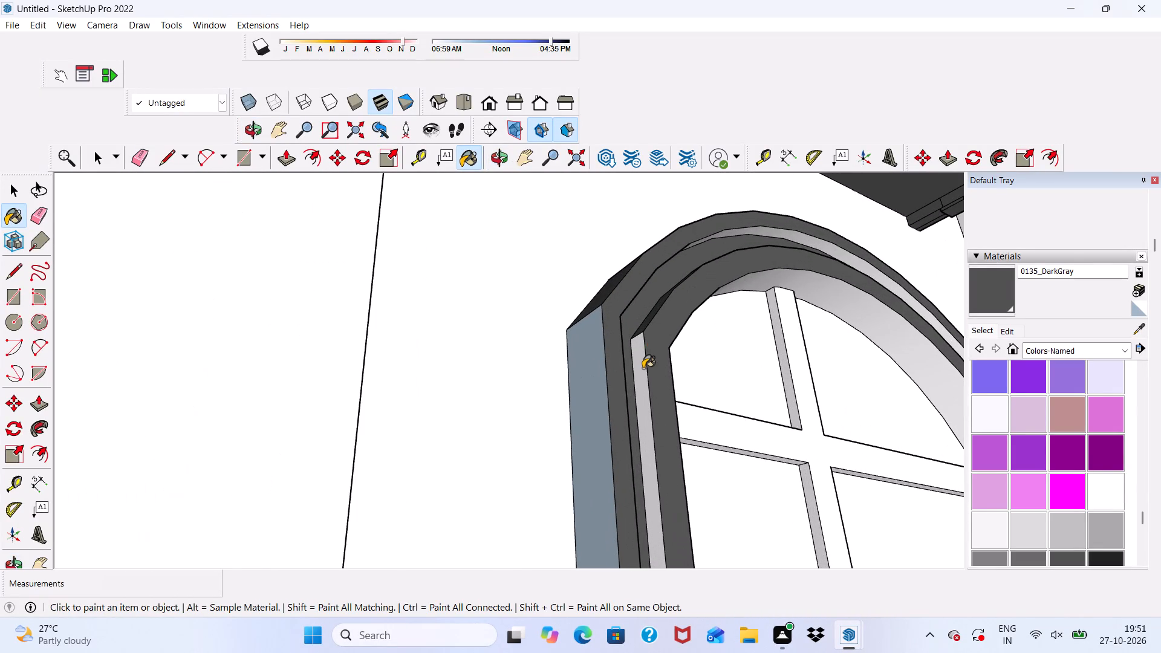
{"action": "scroll", "coordinate": [624, 314], "scroll_direction": "down", "scroll_amount": 7}
{"action": "scroll", "coordinate": [757, 242], "scroll_direction": "up", "scroll_amount": 7}
{"action": "scroll", "coordinate": [720, 281], "scroll_direction": "up", "scroll_amount": 6}
{"action": "left_click", "coordinate": [690, 328]}
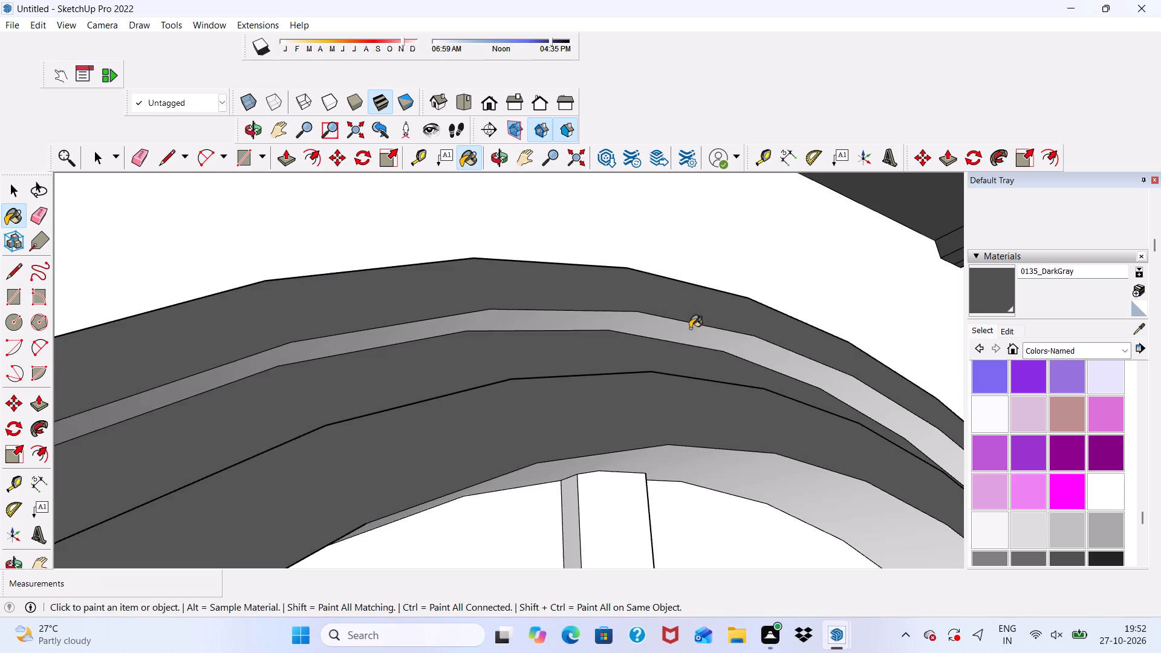
{"action": "scroll", "coordinate": [678, 268], "scroll_direction": "down", "scroll_amount": 7}
{"action": "scroll", "coordinate": [678, 383], "scroll_direction": "up", "scroll_amount": 6}
{"action": "left_click", "coordinate": [675, 342]}
{"action": "scroll", "coordinate": [460, 227], "scroll_direction": "down", "scroll_amount": 13}
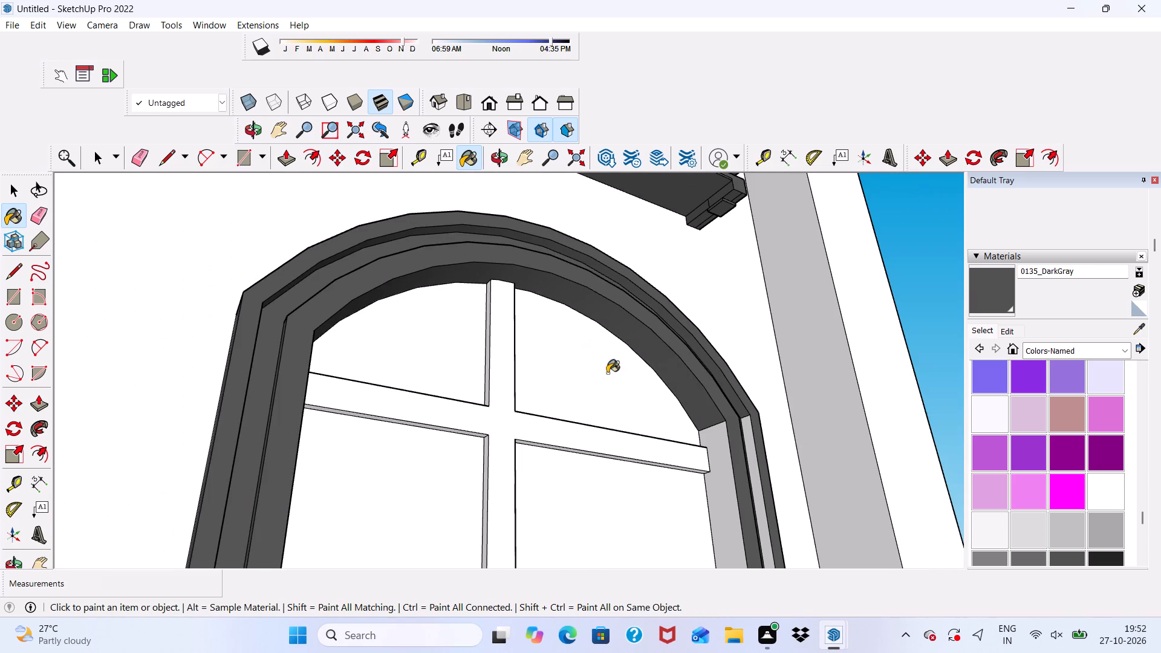
{"action": "left_click", "coordinate": [720, 444]}
{"action": "left_click", "coordinate": [745, 439]}
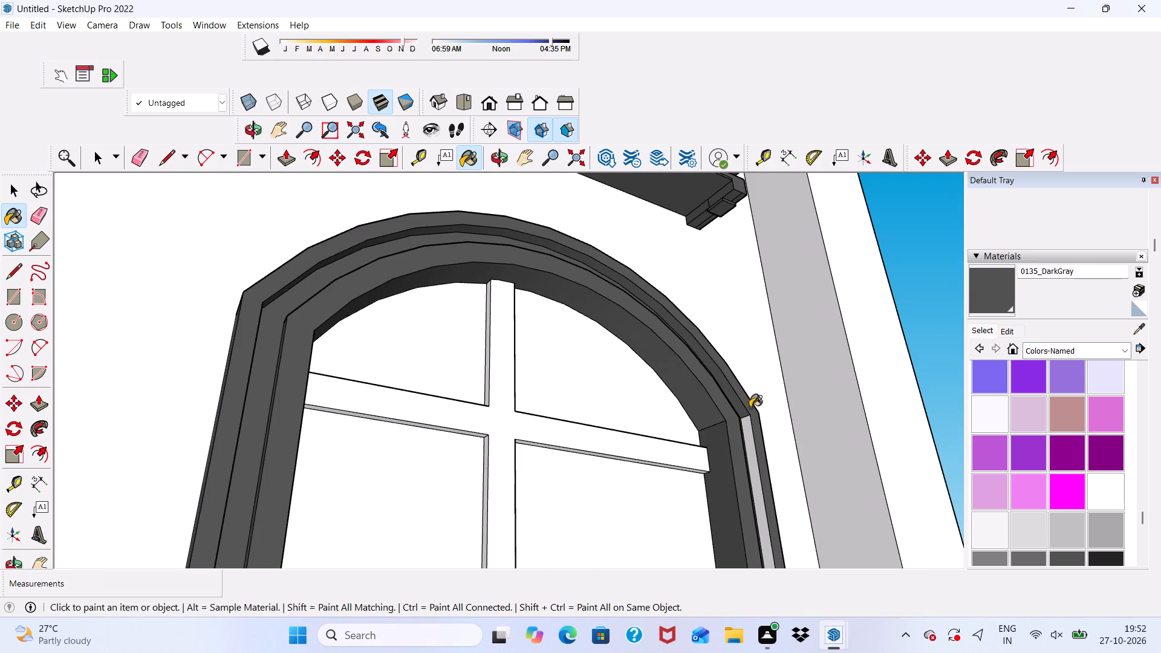
Paint the bottom rail's groove face and the top faces of the upper sill ledge with 0135_DarkGray.
{"action": "scroll", "coordinate": [724, 324], "scroll_direction": "down", "scroll_amount": 11}
{"action": "middle_click_drag", "start_coordinate": [663, 424], "coordinate": [541, 504]}
{"action": "scroll", "coordinate": [571, 380], "scroll_direction": "up", "scroll_amount": 5}
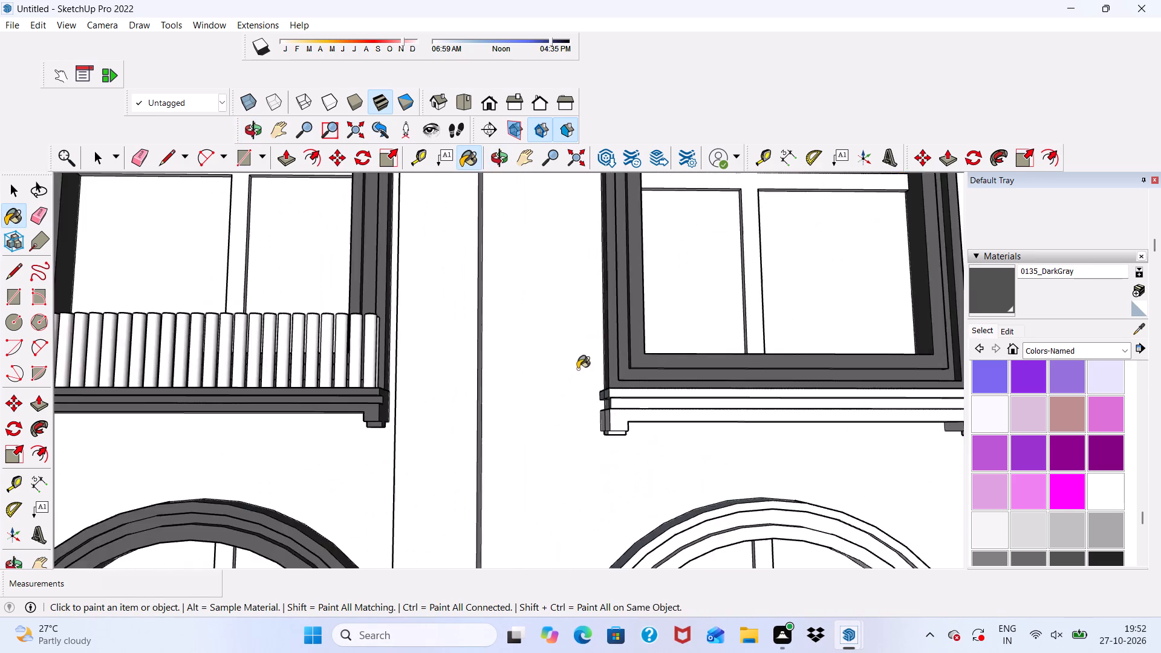
{"action": "scroll", "coordinate": [577, 369], "scroll_direction": "up", "scroll_amount": 7}
{"action": "scroll", "coordinate": [685, 392], "scroll_direction": "down", "scroll_amount": 1}
{"action": "middle_click_drag", "start_coordinate": [688, 392], "coordinate": [687, 515]}
{"action": "scroll", "coordinate": [639, 342], "scroll_direction": "up", "scroll_amount": 8}
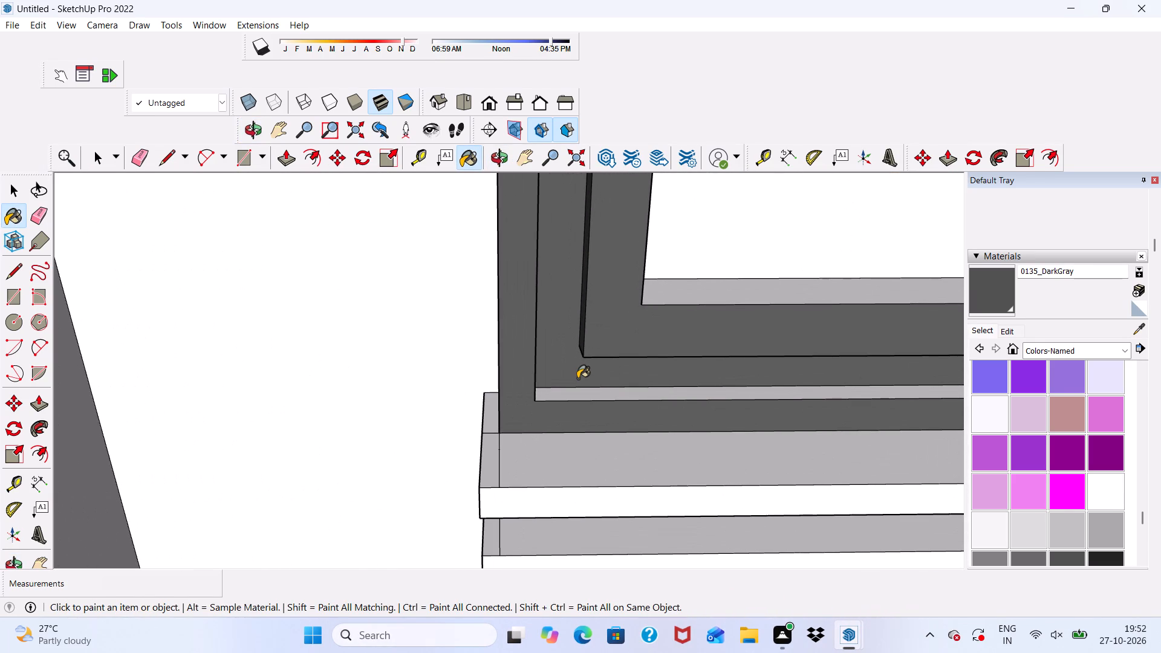
{"action": "left_click", "coordinate": [578, 390]}
{"action": "scroll", "coordinate": [484, 472], "scroll_direction": "up", "scroll_amount": 3}
{"action": "left_click", "coordinate": [475, 401]}
{"action": "left_click", "coordinate": [480, 461]}
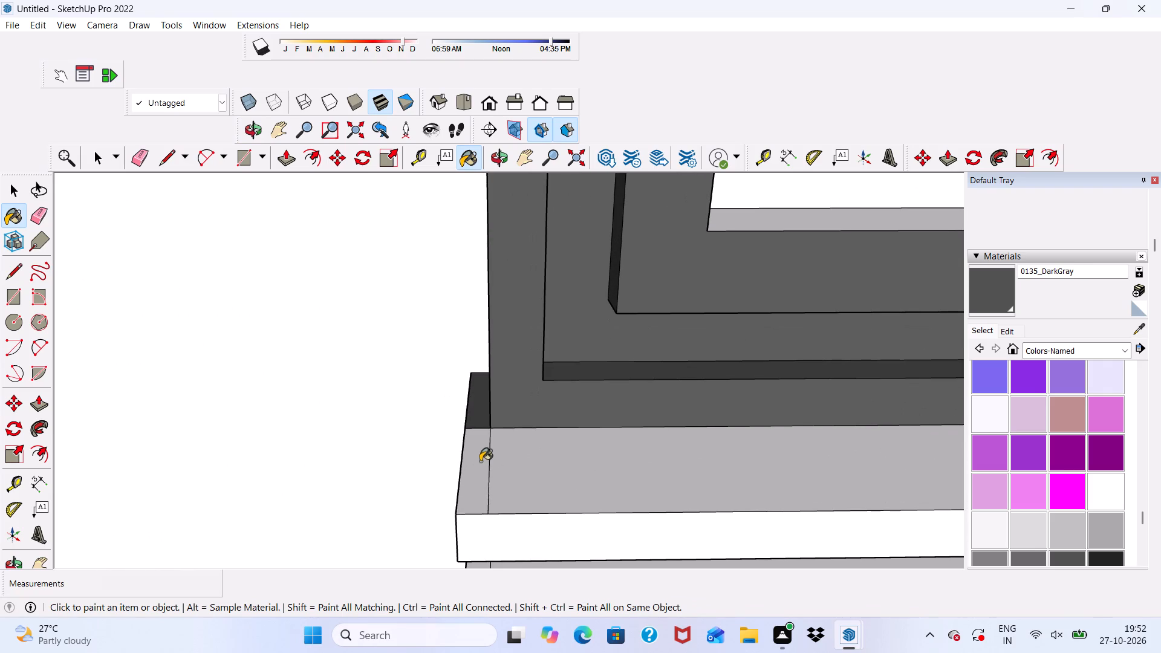
{"action": "left_click", "coordinate": [498, 461]}
Paint the upper ledge's front and underside, the bottom rail's step and the lower sill's front face with 0135_DarkGray.
{"action": "scroll", "coordinate": [511, 374], "scroll_direction": "down", "scroll_amount": 7}
{"action": "middle_click_drag", "start_coordinate": [651, 490], "coordinate": [659, 307]}
{"action": "scroll", "coordinate": [576, 282], "scroll_direction": "up", "scroll_amount": 1}
{"action": "left_click", "coordinate": [576, 282]}
{"action": "left_click", "coordinate": [548, 323]}
{"action": "scroll", "coordinate": [470, 331], "scroll_direction": "up", "scroll_amount": 1}
{"action": "left_click", "coordinate": [625, 252]}
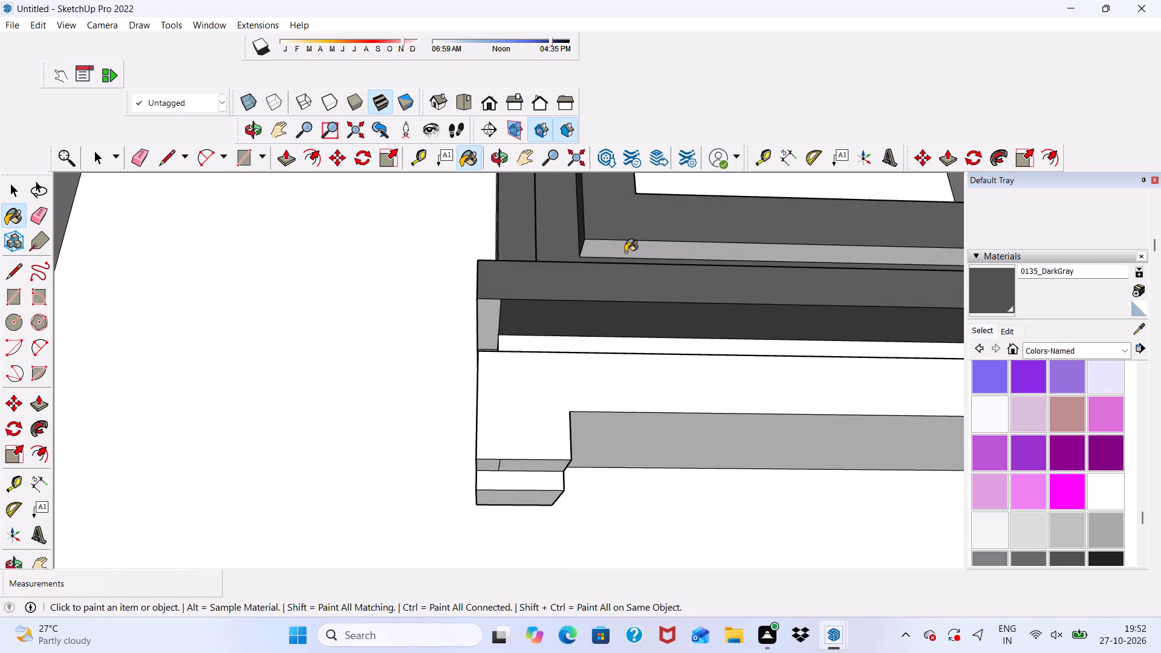
{"action": "left_click", "coordinate": [489, 318]}
{"action": "left_click", "coordinate": [519, 412]}
Paint the left bracket's underside and small block, the sill's underside and the recessed band with 0135_DarkGray.
{"action": "left_click", "coordinate": [513, 466]}
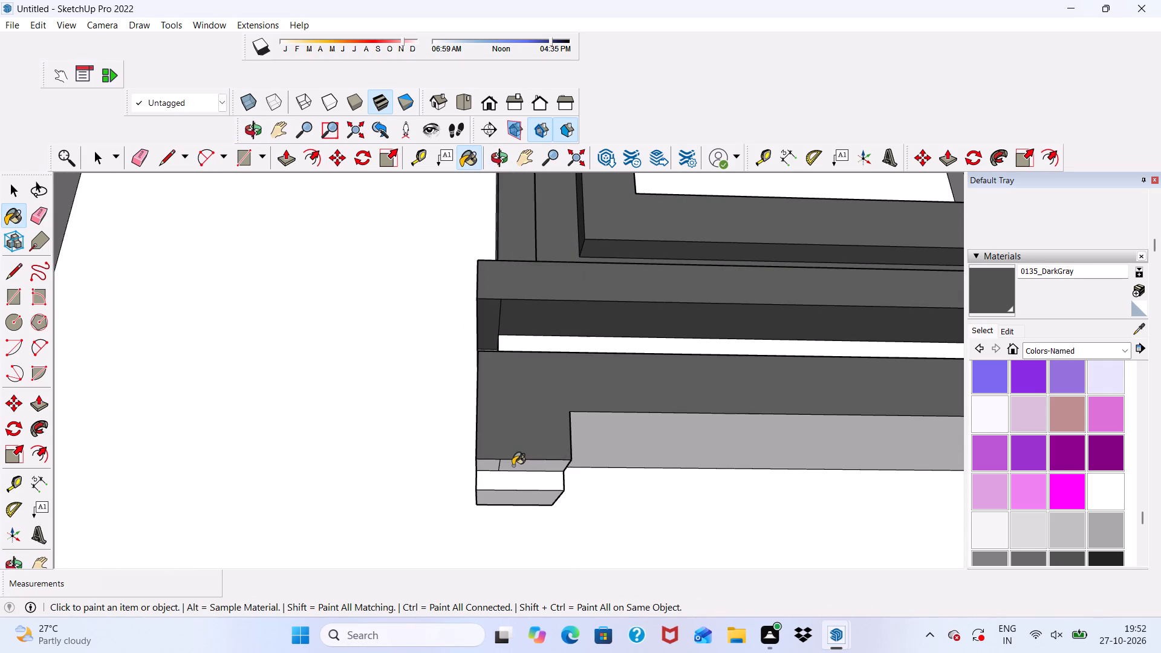
{"action": "left_click", "coordinate": [515, 491]}
{"action": "left_click", "coordinate": [489, 467]}
{"action": "scroll", "coordinate": [493, 490], "scroll_direction": "up", "scroll_amount": 1}
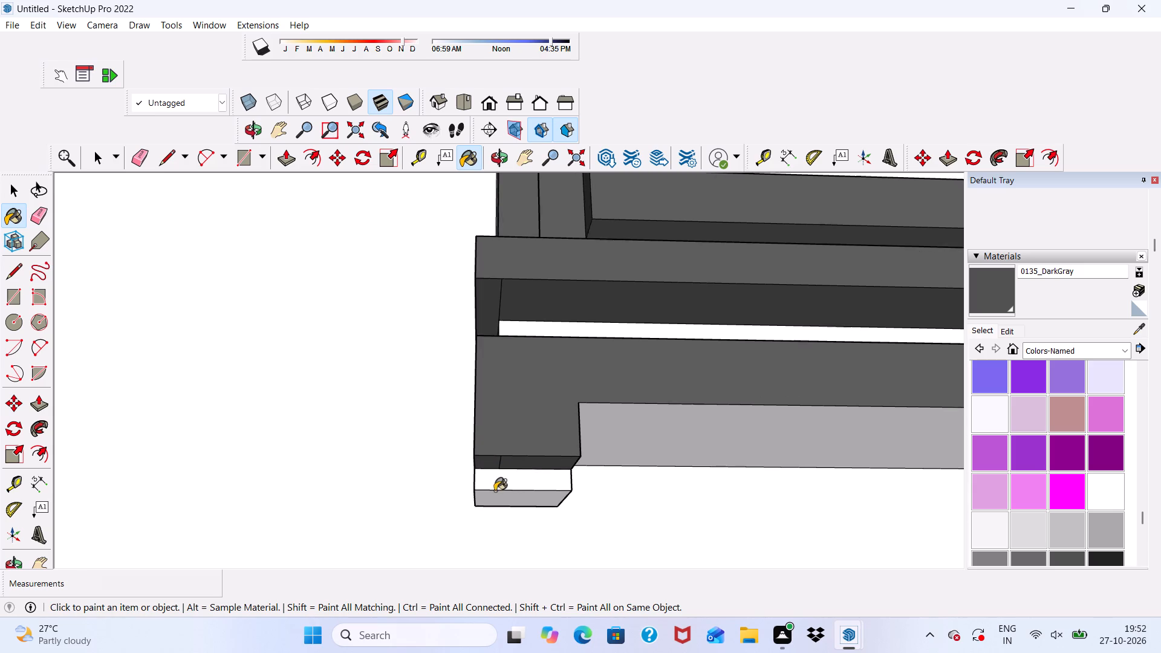
{"action": "scroll", "coordinate": [495, 491], "scroll_direction": "up", "scroll_amount": 1}
{"action": "left_click", "coordinate": [495, 493]}
{"action": "left_click", "coordinate": [641, 418]}
{"action": "left_click", "coordinate": [533, 483]}
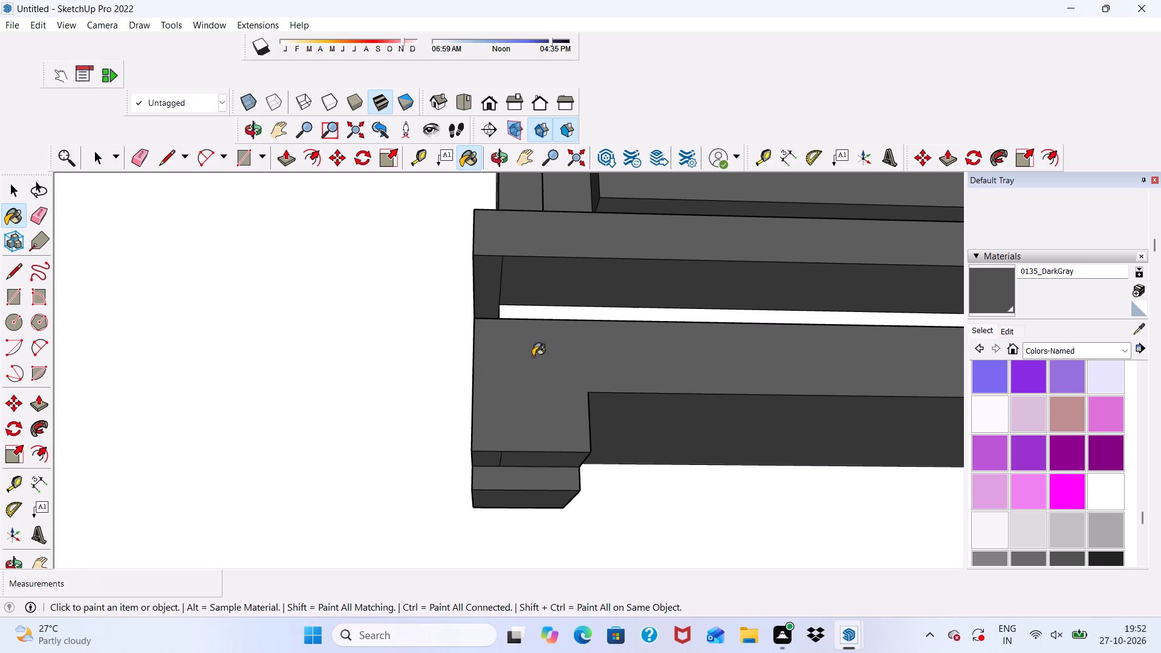
{"action": "left_click", "coordinate": [527, 313]}
Paint the rear underside pieces and inner side faces of the left sill bracket with 0135_DarkGray.
{"action": "scroll", "coordinate": [404, 276], "scroll_direction": "down", "scroll_amount": 12}
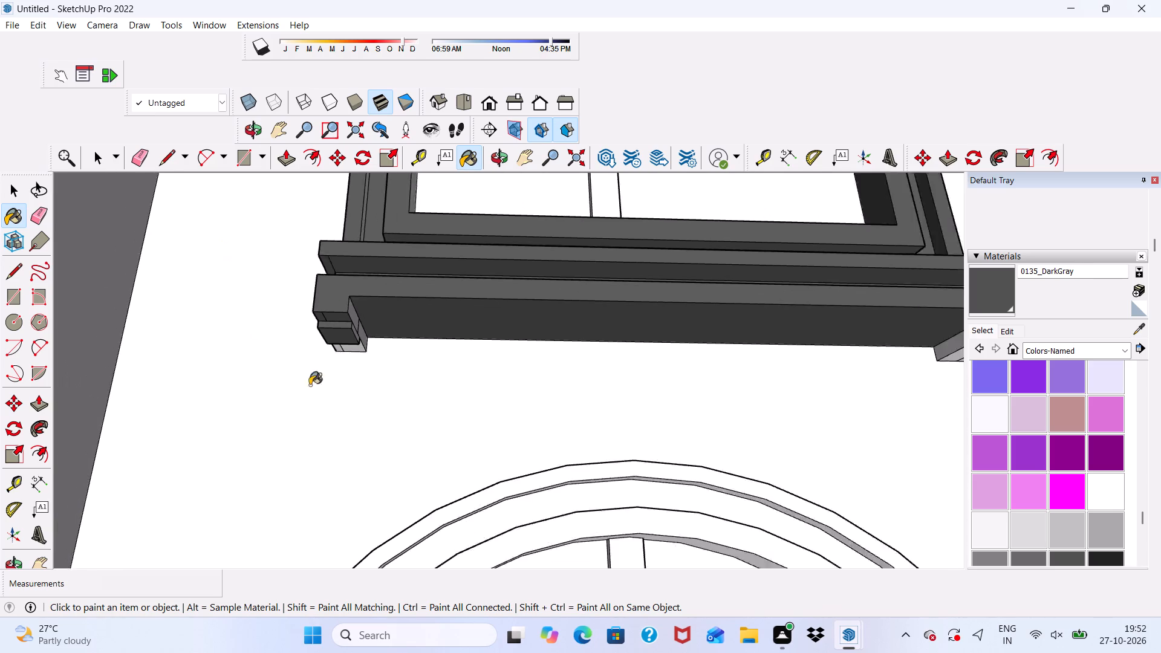
{"action": "scroll", "coordinate": [310, 385], "scroll_direction": "down", "scroll_amount": 1}
{"action": "middle_click_drag", "start_coordinate": [309, 339], "coordinate": [325, 258]}
{"action": "scroll", "coordinate": [322, 345], "scroll_direction": "up", "scroll_amount": 6}
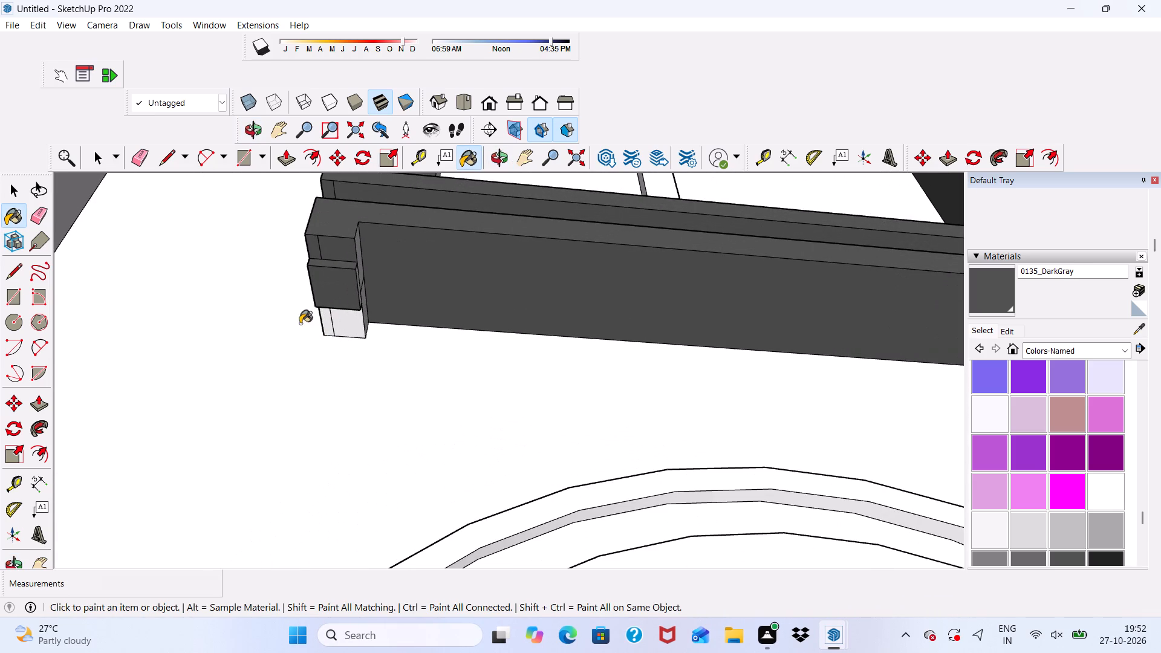
{"action": "left_click_drag", "start_coordinate": [315, 319], "coordinate": [326, 319]}
{"action": "left_click", "coordinate": [350, 320]}
{"action": "middle_click_drag", "start_coordinate": [428, 311], "coordinate": [262, 427]}
{"action": "scroll", "coordinate": [315, 348], "scroll_direction": "up", "scroll_amount": 5}
{"action": "left_click", "coordinate": [342, 314]}
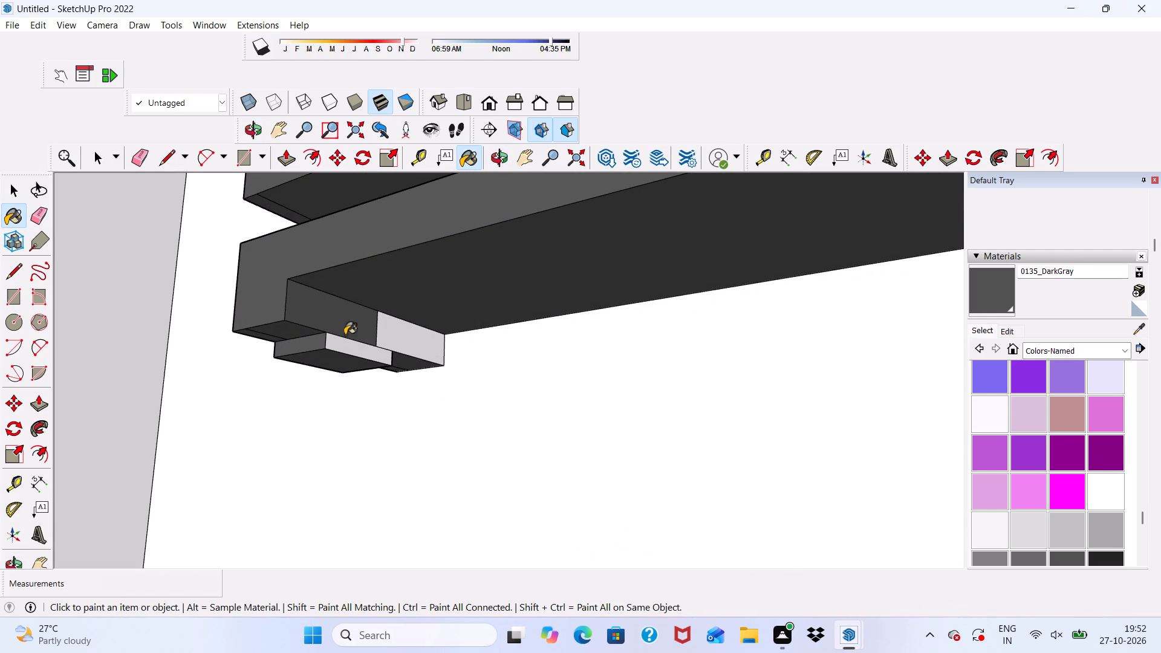
{"action": "left_click", "coordinate": [342, 348]}
{"action": "left_click", "coordinate": [391, 332]}
Paint the left jamb's groove and reveal, and the right jamb's groove and outer side, with 0135_DarkGray.
{"action": "scroll", "coordinate": [391, 332], "scroll_direction": "down", "scroll_amount": 15}
{"action": "scroll", "coordinate": [376, 198], "scroll_direction": "up", "scroll_amount": 7}
{"action": "scroll", "coordinate": [372, 169], "scroll_direction": "down", "scroll_amount": 2}
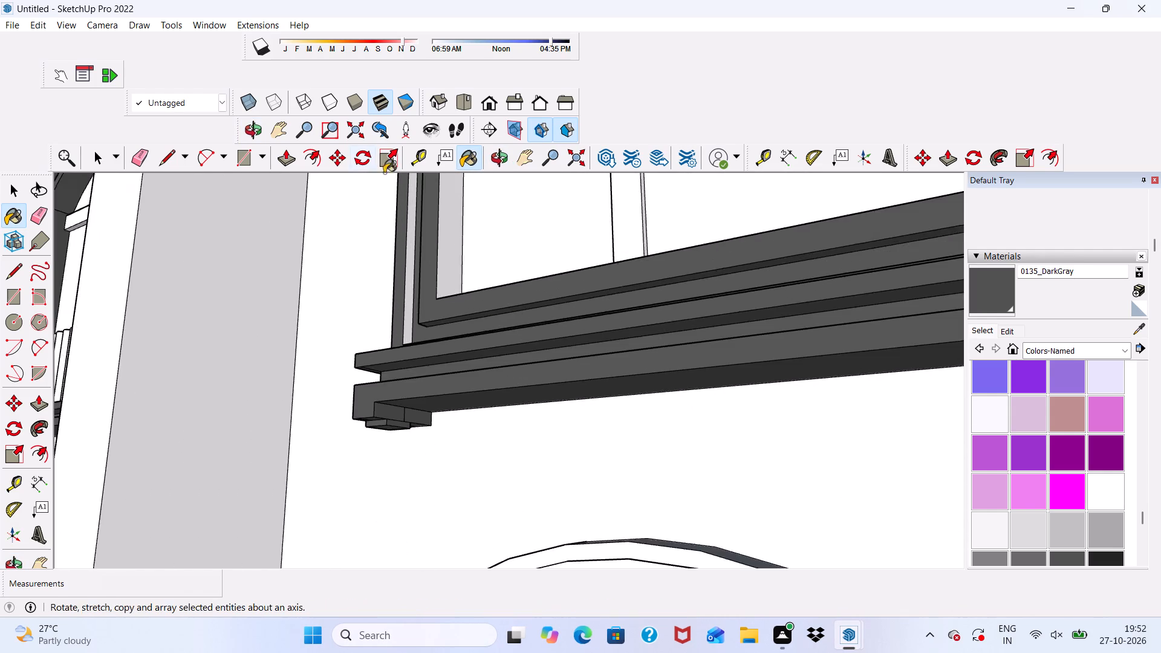
{"action": "scroll", "coordinate": [418, 246], "scroll_direction": "up", "scroll_amount": 5}
{"action": "left_click", "coordinate": [403, 268]}
{"action": "left_click", "coordinate": [478, 274]}
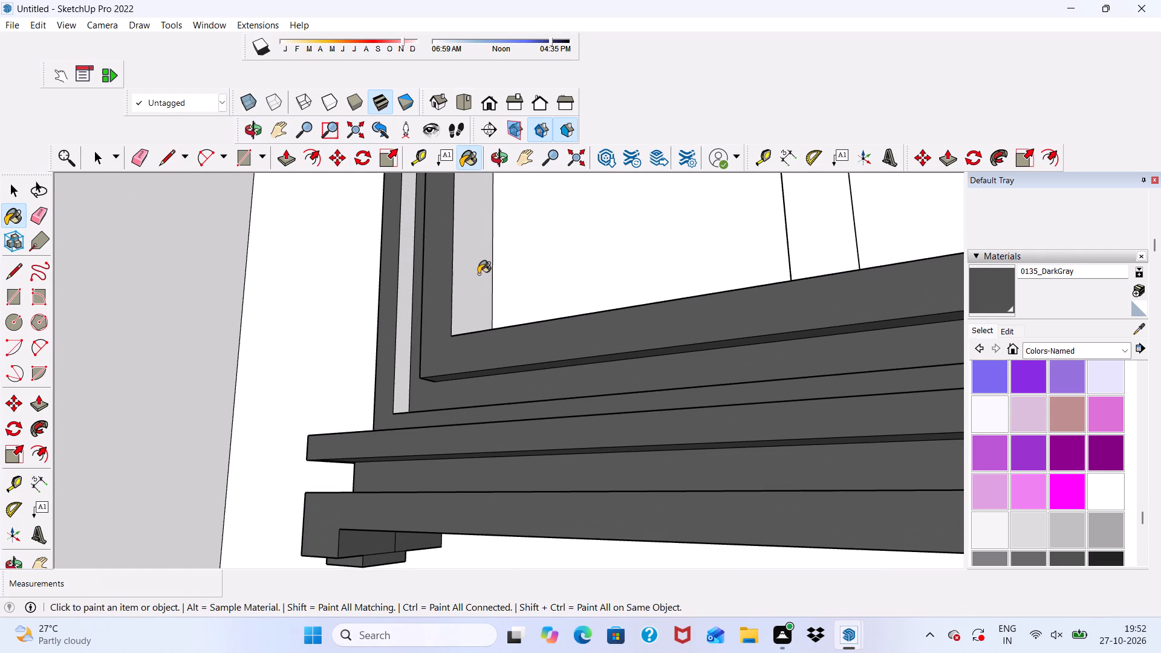
{"action": "scroll", "coordinate": [451, 239], "scroll_direction": "down", "scroll_amount": 18}
{"action": "scroll", "coordinate": [602, 277], "scroll_direction": "up", "scroll_amount": 13}
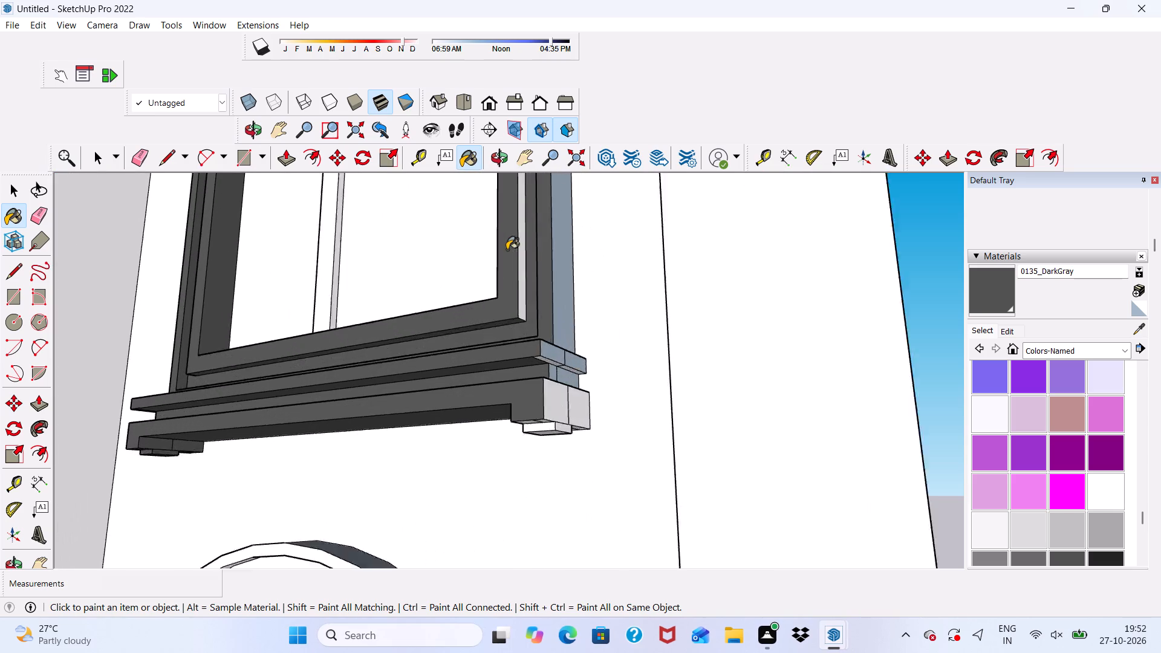
{"action": "scroll", "coordinate": [507, 250], "scroll_direction": "up", "scroll_amount": 4}
{"action": "left_click", "coordinate": [523, 303]}
{"action": "left_click_drag", "start_coordinate": [594, 294], "coordinate": [596, 308]}
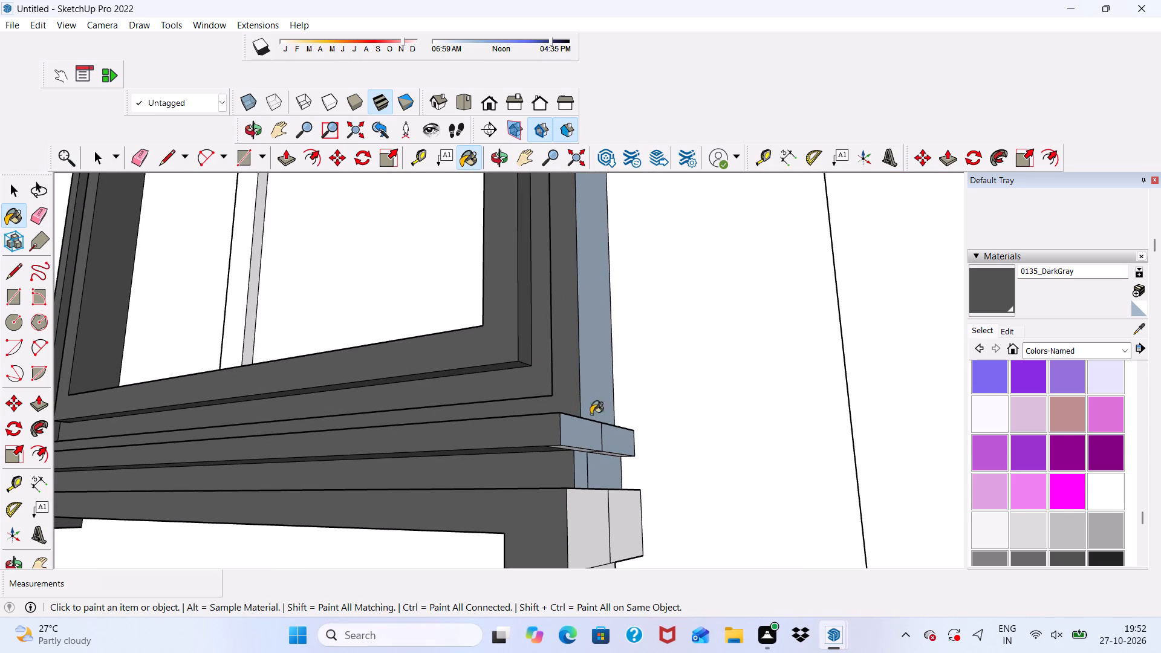
Paint the upper sill ledge's right end faces and underside, plus the lower sill's right end, with 0135_DarkGray.
{"action": "left_click", "coordinate": [572, 430]}
{"action": "left_click", "coordinate": [612, 439]}
{"action": "middle_click_drag", "start_coordinate": [610, 440], "coordinate": [608, 331]}
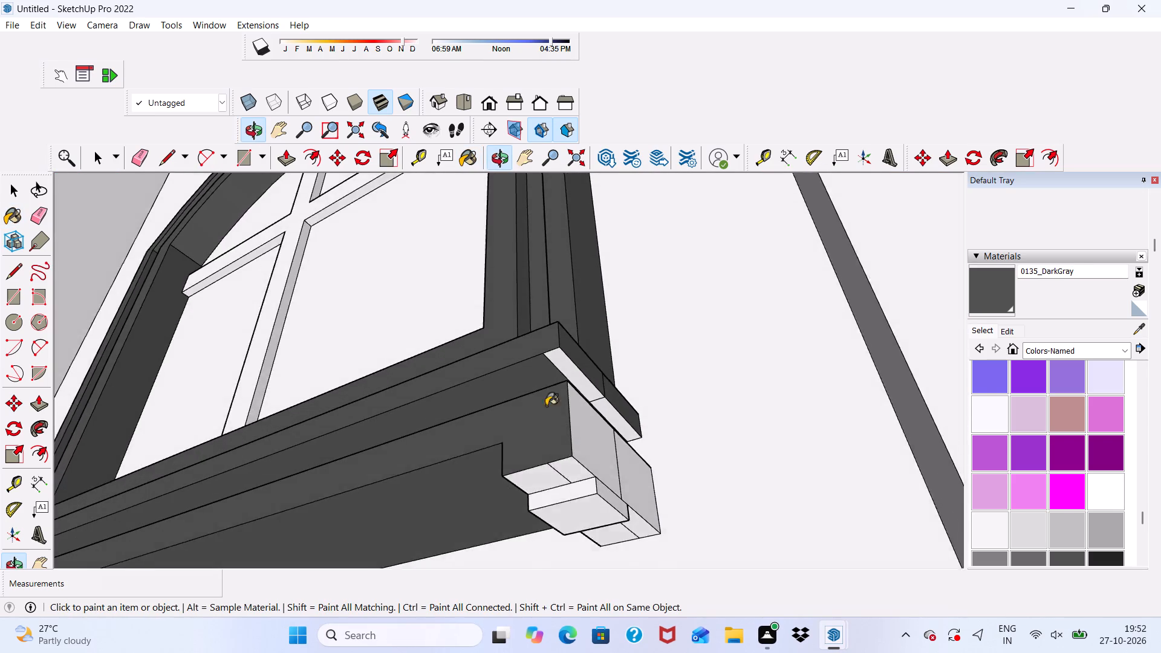
{"action": "scroll", "coordinate": [538, 409], "scroll_direction": "up", "scroll_amount": 4}
{"action": "left_click", "coordinate": [564, 337]}
{"action": "left_click", "coordinate": [629, 409]}
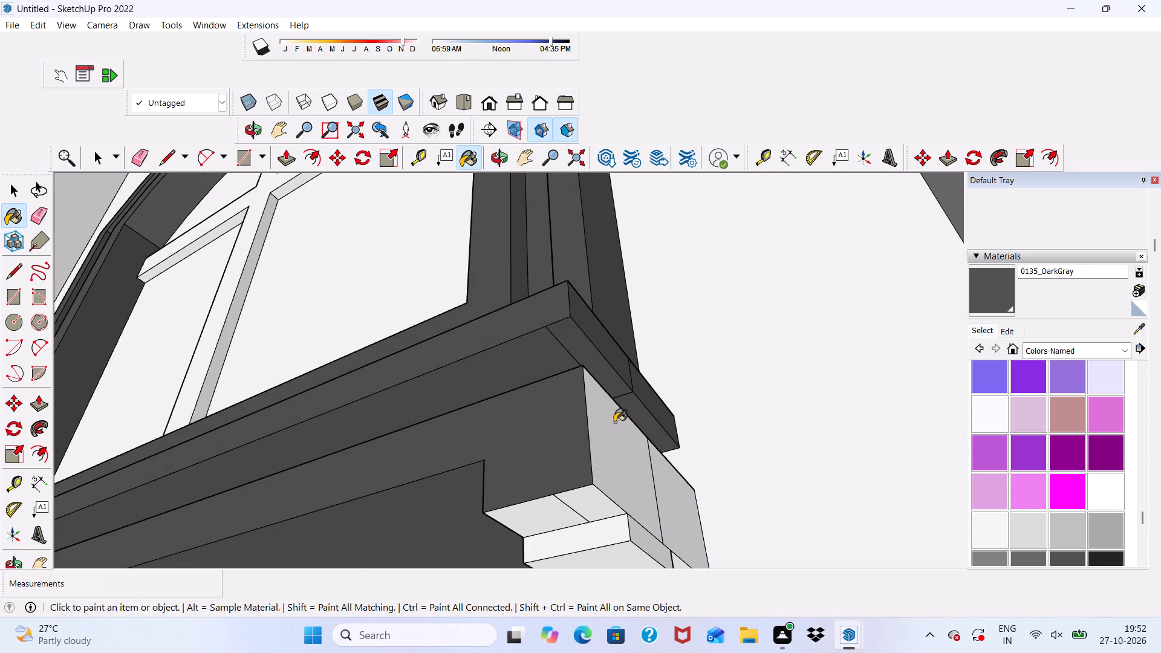
{"action": "left_click", "coordinate": [614, 422]}
Paint the right sill bracket's stepped undersides, small block and rear end faces with 0135_DarkGray.
{"action": "scroll", "coordinate": [596, 378], "scroll_direction": "down", "scroll_amount": 6}
{"action": "scroll", "coordinate": [574, 448], "scroll_direction": "up", "scroll_amount": 6}
{"action": "left_click", "coordinate": [566, 475]}
{"action": "left_click", "coordinate": [519, 493]}
{"action": "left_click", "coordinate": [585, 464]}
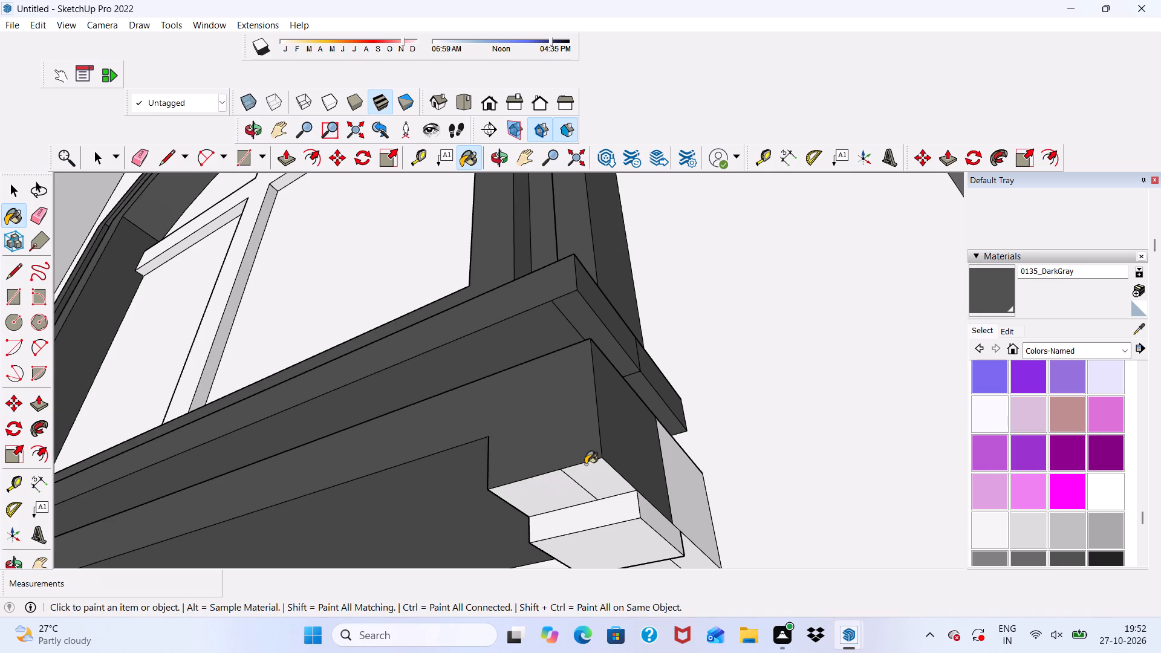
{"action": "left_click", "coordinate": [587, 499]}
{"action": "left_click", "coordinate": [589, 517]}
{"action": "left_click", "coordinate": [590, 536]}
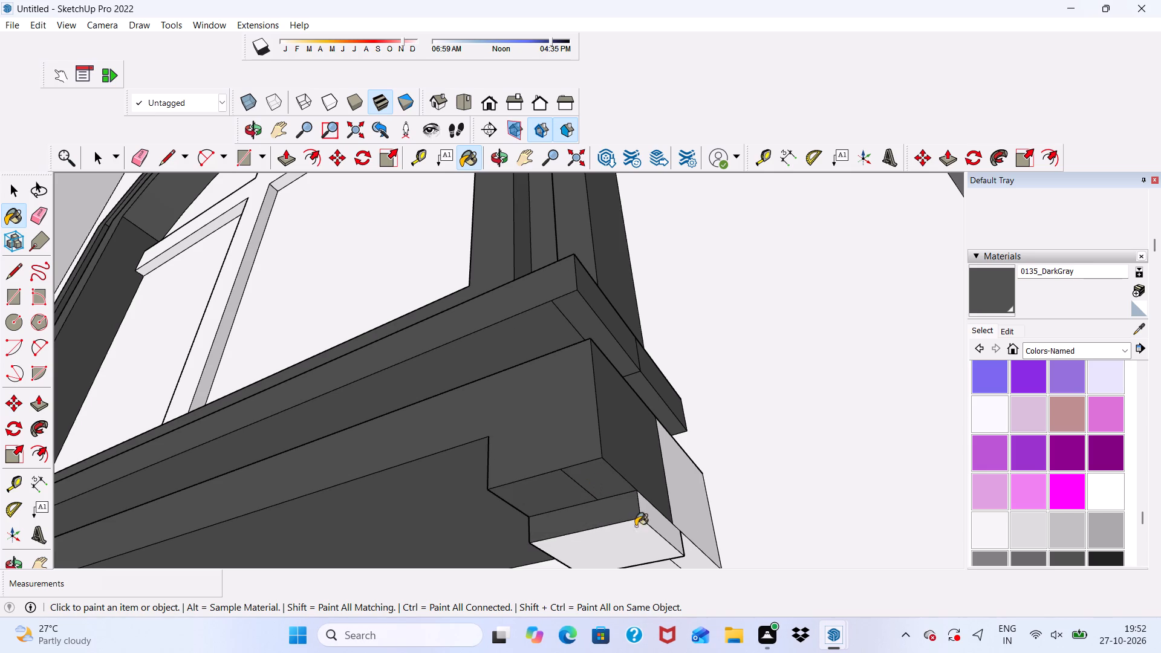
{"action": "left_click", "coordinate": [646, 521]}
{"action": "left_click_drag", "start_coordinate": [671, 493], "coordinate": [668, 479]}
{"action": "scroll", "coordinate": [666, 357], "scroll_direction": "down", "scroll_amount": 5}
{"action": "scroll", "coordinate": [670, 456], "scroll_direction": "up", "scroll_amount": 5}
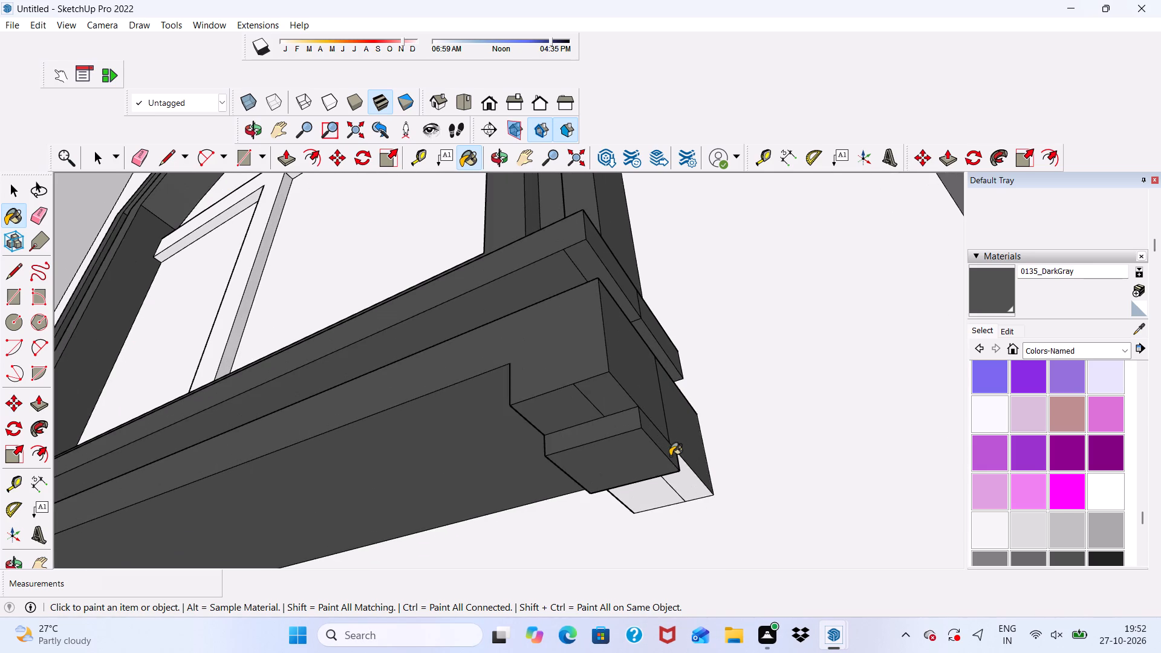
{"action": "left_click", "coordinate": [679, 481]}
{"action": "left_click", "coordinate": [667, 499]}
Paint the front bands and outer edge of the arch on the next unpainted window below with 0135_DarkGray.
{"action": "scroll", "coordinate": [628, 412], "scroll_direction": "down", "scroll_amount": 19}
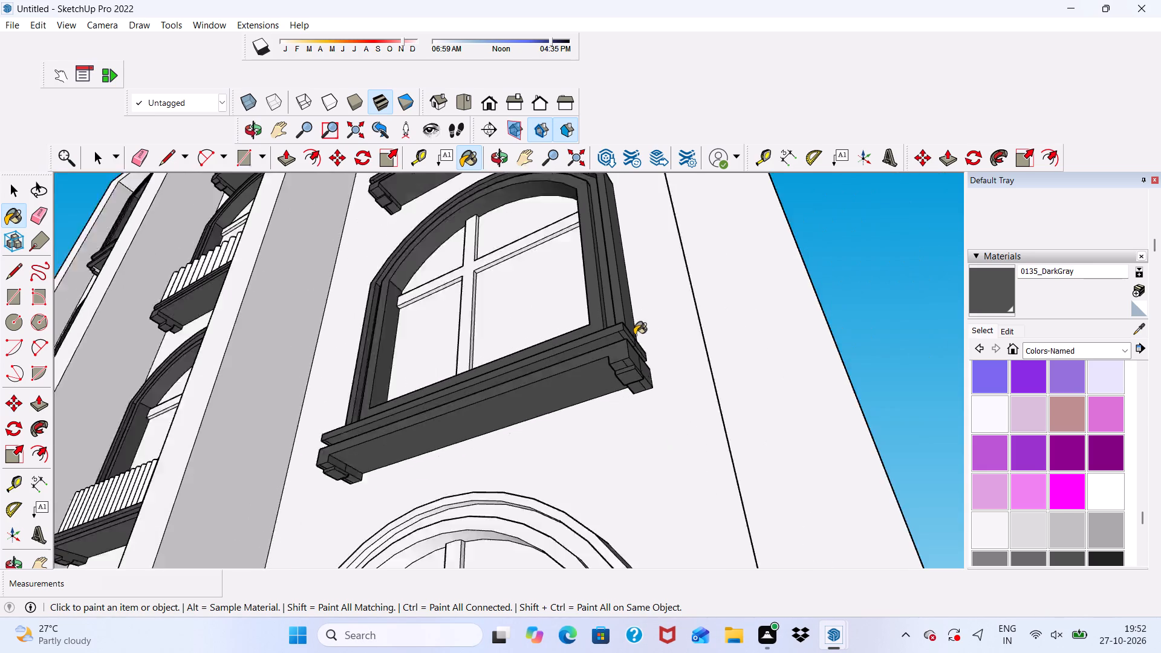
{"action": "scroll", "coordinate": [553, 342], "scroll_direction": "down", "scroll_amount": 10}
{"action": "scroll", "coordinate": [508, 224], "scroll_direction": "up", "scroll_amount": 6}
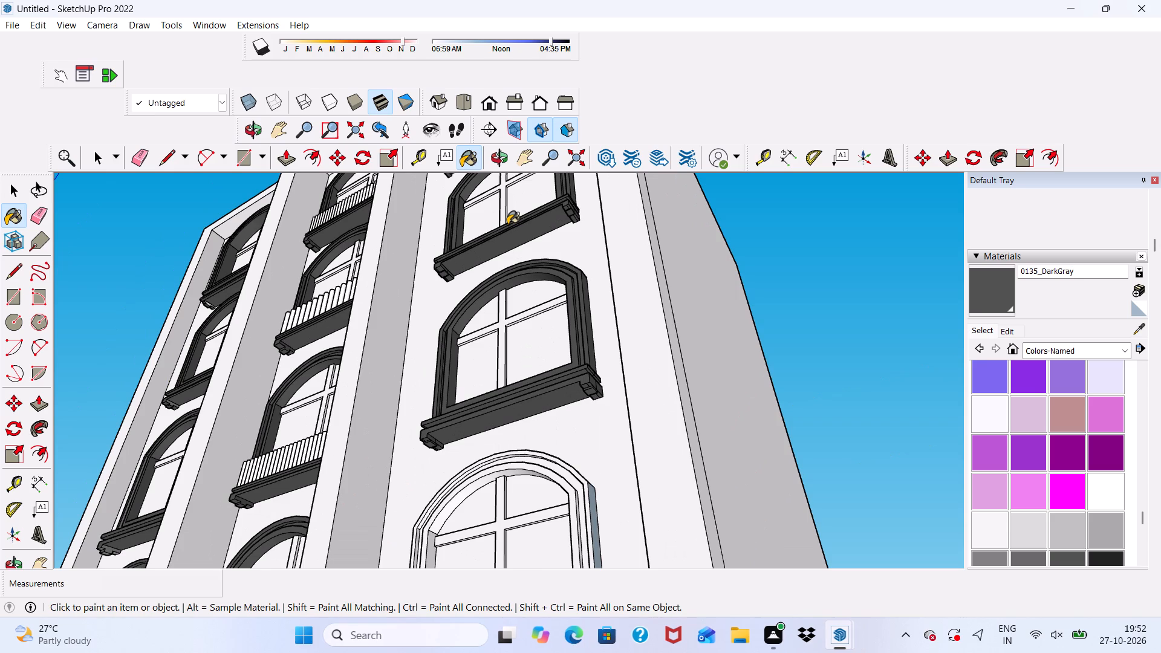
{"action": "scroll", "coordinate": [507, 236], "scroll_direction": "down", "scroll_amount": 9}
{"action": "scroll", "coordinate": [538, 426], "scroll_direction": "up", "scroll_amount": 8}
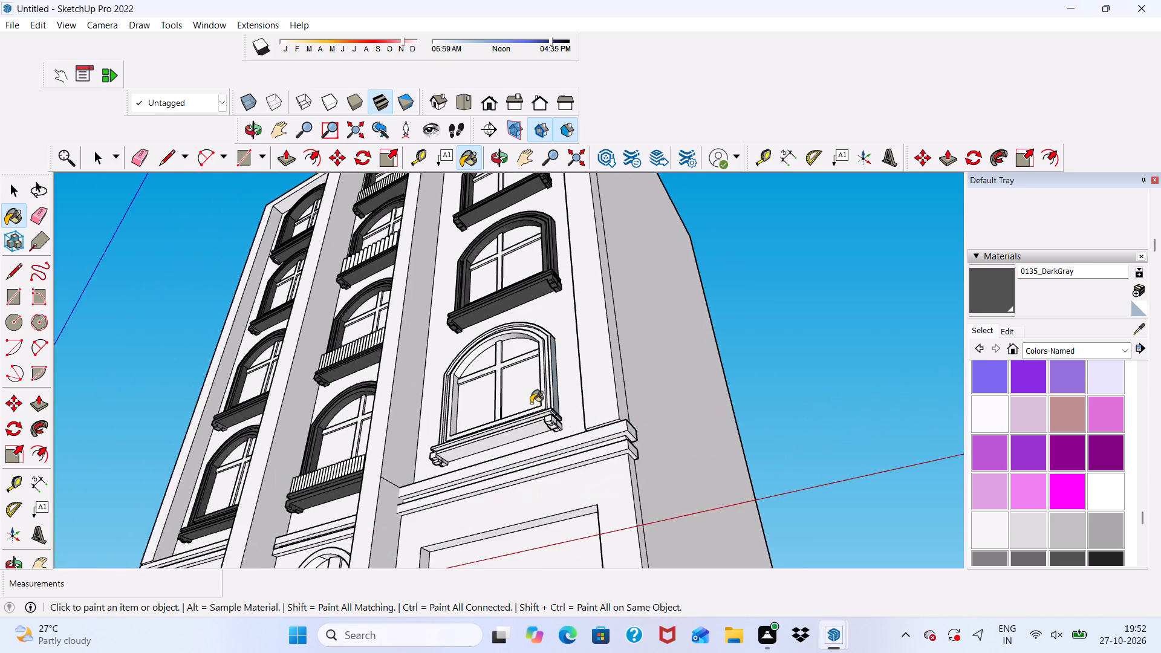
{"action": "scroll", "coordinate": [531, 403], "scroll_direction": "up", "scroll_amount": 3}
{"action": "scroll", "coordinate": [527, 403], "scroll_direction": "down", "scroll_amount": 1}
{"action": "middle_click_drag", "start_coordinate": [527, 403], "coordinate": [534, 577]}
{"action": "scroll", "coordinate": [498, 433], "scroll_direction": "up", "scroll_amount": 17}
{"action": "left_click", "coordinate": [505, 385]}
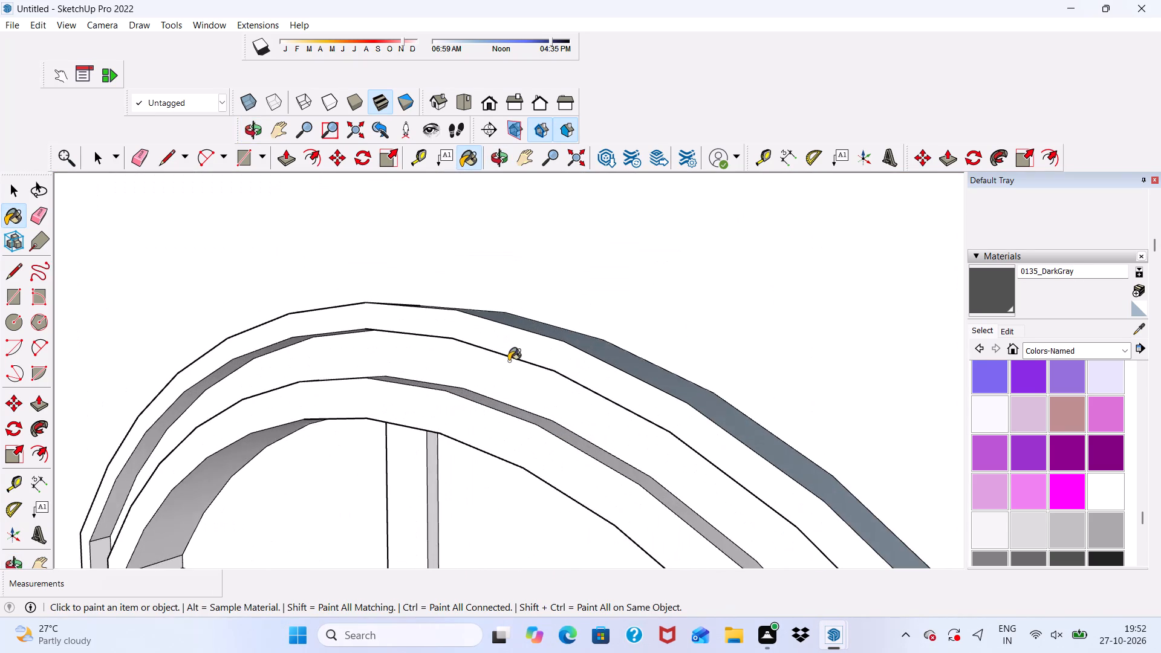
{"action": "scroll", "coordinate": [510, 354], "scroll_direction": "up", "scroll_amount": 4}
{"action": "left_click", "coordinate": [527, 318]}
{"action": "scroll", "coordinate": [527, 318], "scroll_direction": "down", "scroll_amount": 6}
{"action": "scroll", "coordinate": [402, 392], "scroll_direction": "up", "scroll_amount": 4}
{"action": "left_click", "coordinate": [458, 282]}
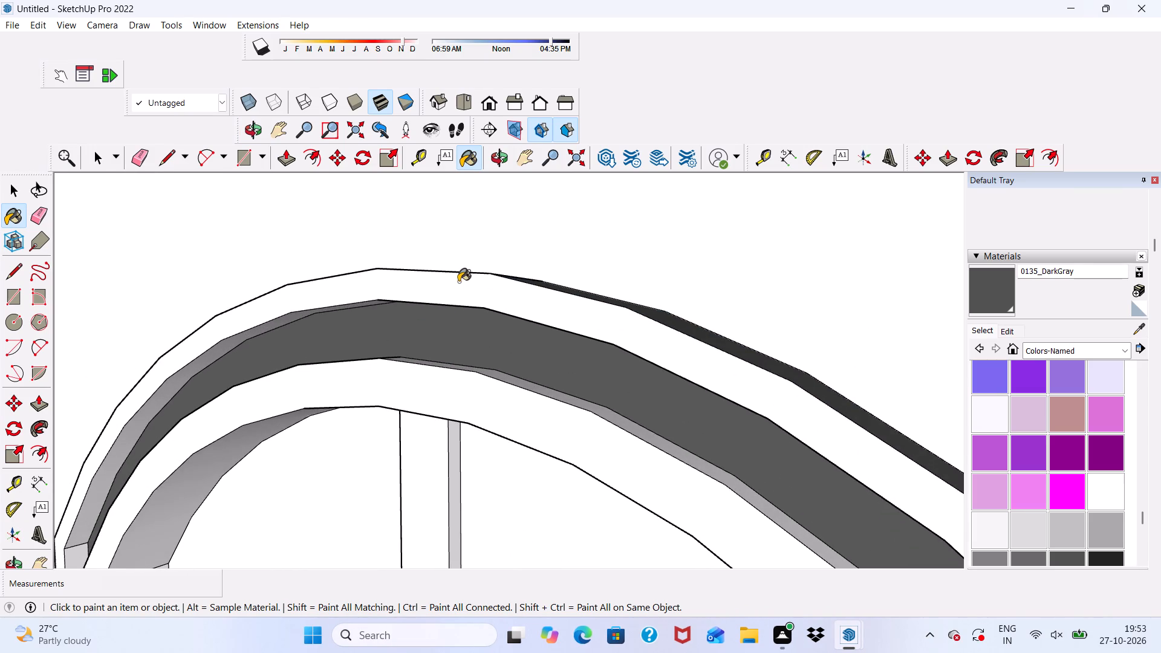
{"action": "left_click", "coordinate": [405, 397]}
Paint the arch's stepped groove faces and inner reveal with 0135_DarkGray.
{"action": "scroll", "coordinate": [256, 315], "scroll_direction": "down", "scroll_amount": 2}
{"action": "middle_click_drag", "start_coordinate": [256, 315], "coordinate": [259, 218]}
{"action": "scroll", "coordinate": [221, 353], "scroll_direction": "up", "scroll_amount": 1}
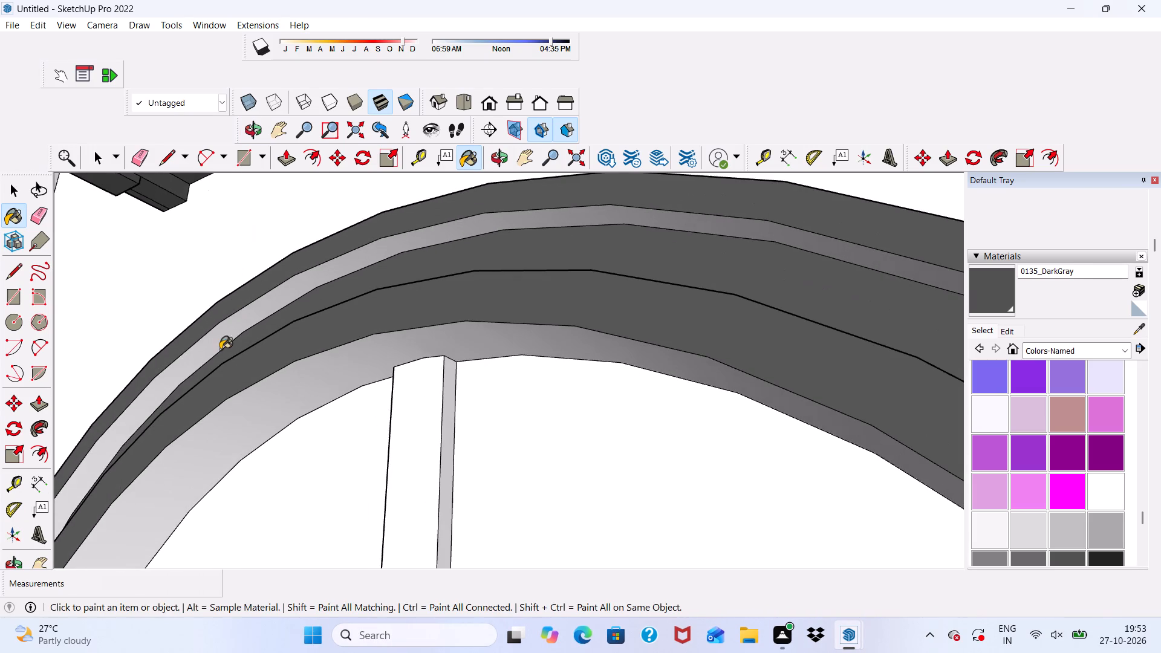
{"action": "left_click", "coordinate": [230, 322]}
{"action": "left_click", "coordinate": [227, 423]}
{"action": "scroll", "coordinate": [262, 357], "scroll_direction": "down", "scroll_amount": 10}
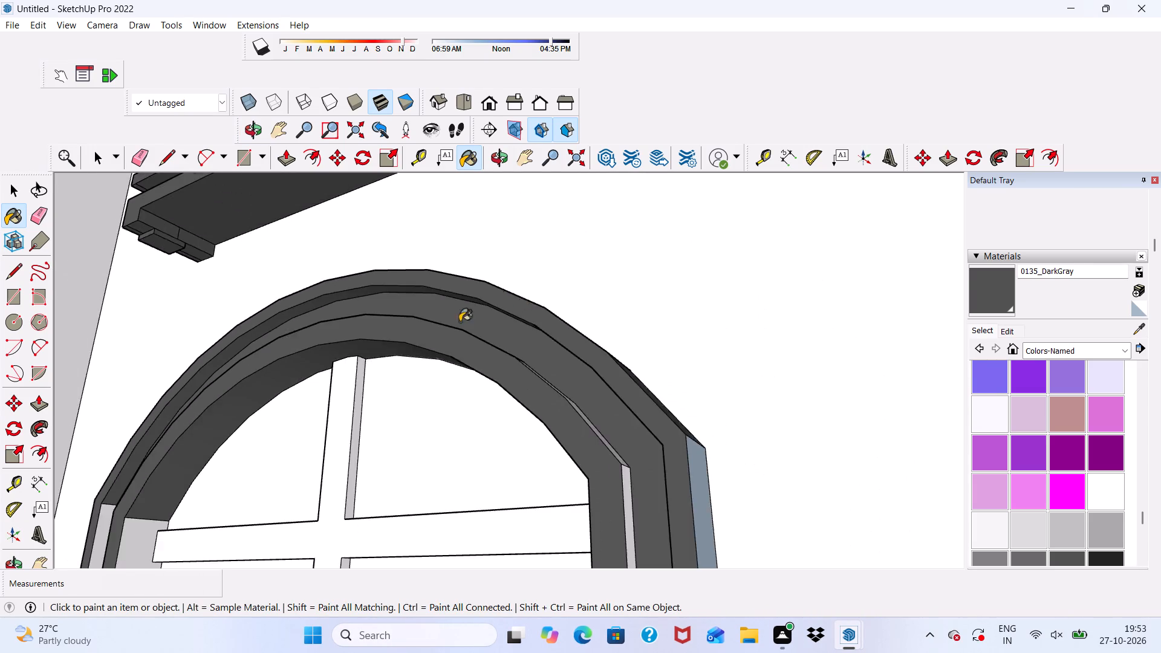
{"action": "scroll", "coordinate": [460, 322], "scroll_direction": "down", "scroll_amount": 3}
{"action": "scroll", "coordinate": [517, 438], "scroll_direction": "up", "scroll_amount": 10}
{"action": "left_click", "coordinate": [544, 425]}
{"action": "middle_click_drag", "start_coordinate": [553, 375], "coordinate": [564, 513]}
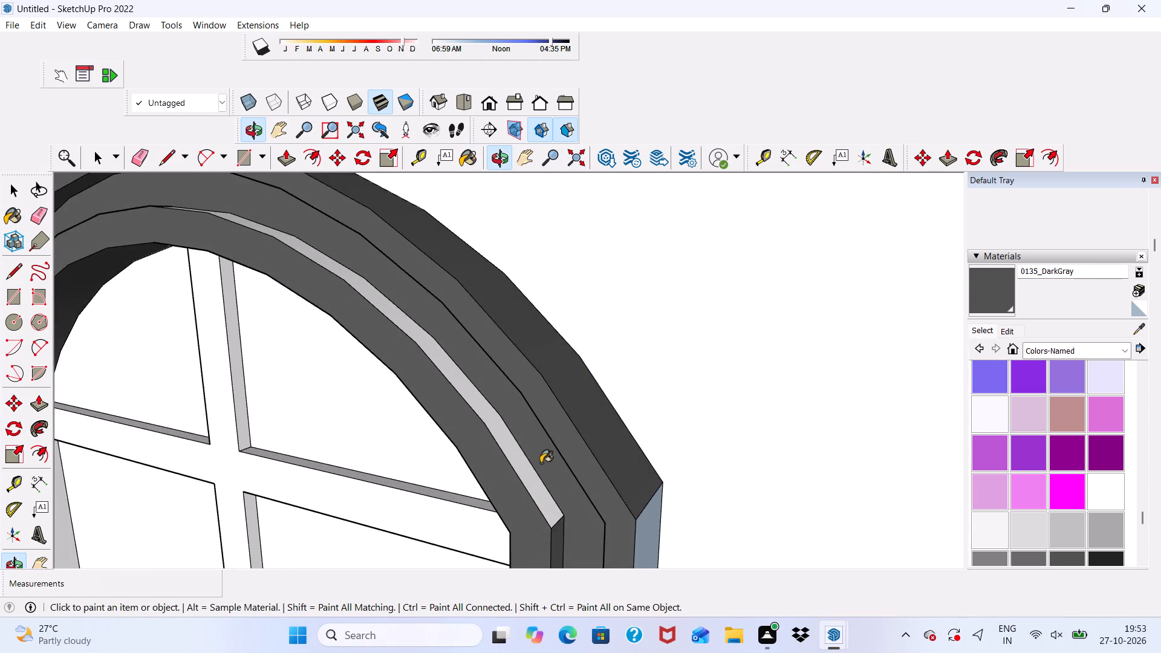
{"action": "scroll", "coordinate": [535, 450], "scroll_direction": "up", "scroll_amount": 1}
{"action": "left_click", "coordinate": [515, 464]}
Paint the right jamb's outer side and the left jamb's groove and inner reveal with 0135_DarkGray.
{"action": "scroll", "coordinate": [469, 272], "scroll_direction": "down", "scroll_amount": 6}
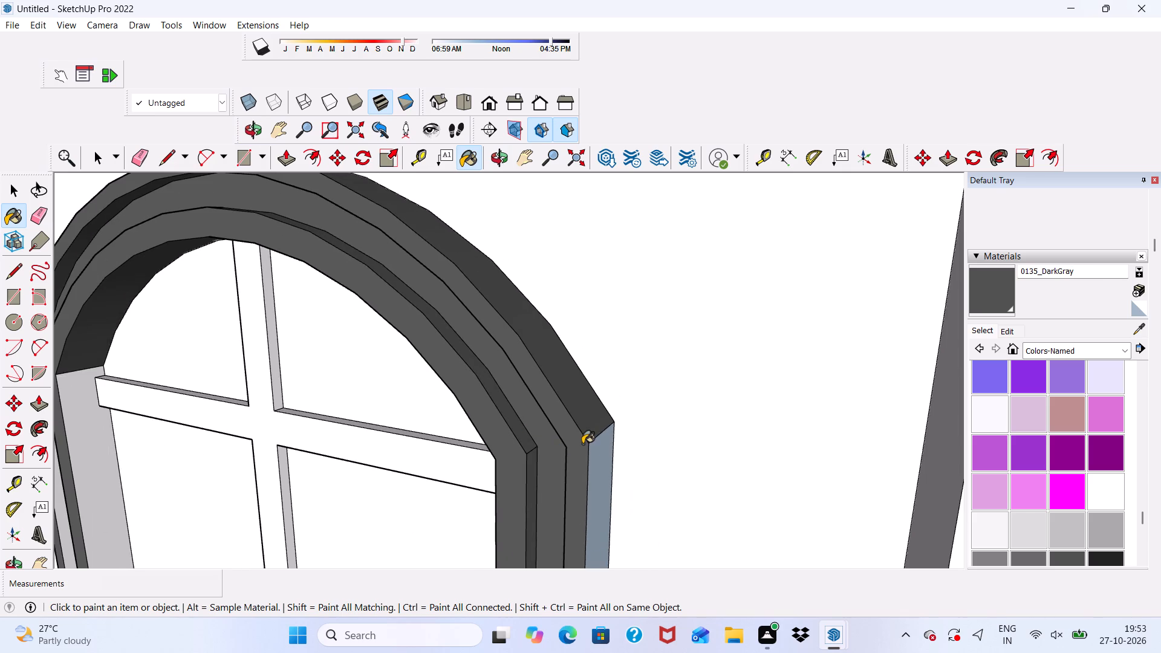
{"action": "left_click", "coordinate": [582, 444]}
{"action": "scroll", "coordinate": [589, 342], "scroll_direction": "down", "scroll_amount": 8}
{"action": "scroll", "coordinate": [255, 474], "scroll_direction": "up", "scroll_amount": 9}
{"action": "left_click", "coordinate": [331, 383]}
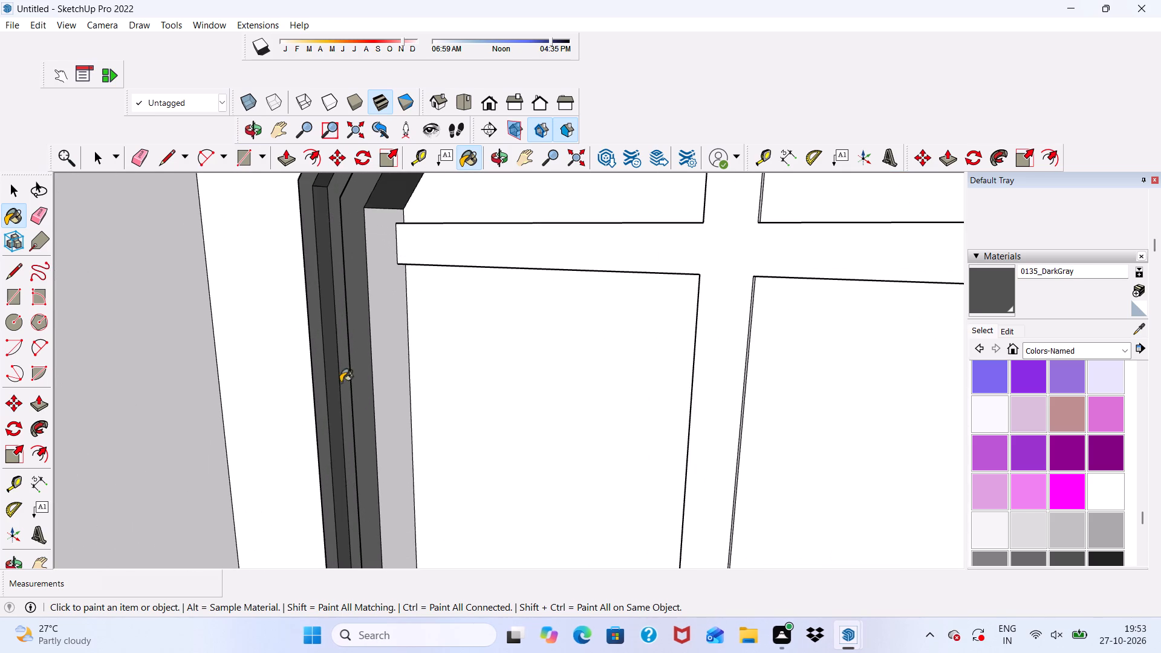
{"action": "left_click", "coordinate": [367, 375]}
{"action": "left_click", "coordinate": [394, 360]}
Paint the window opening's bottom reveal and the bottom frame member's groove ledge with 0135_DarkGray.
{"action": "scroll", "coordinate": [395, 362], "scroll_direction": "down", "scroll_amount": 14}
{"action": "scroll", "coordinate": [446, 368], "scroll_direction": "up", "scroll_amount": 1}
{"action": "middle_click_drag", "start_coordinate": [454, 384], "coordinate": [466, 419]}
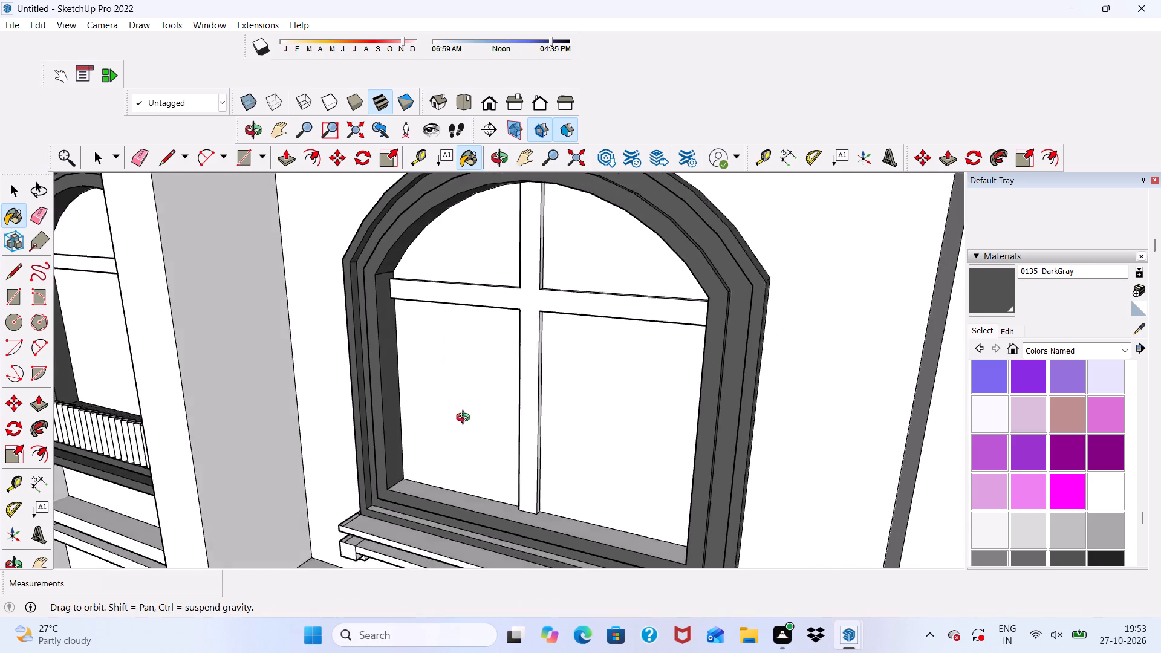
{"action": "middle_click_drag", "start_coordinate": [466, 419], "coordinate": [471, 510]}
{"action": "scroll", "coordinate": [455, 550], "scroll_direction": "up", "scroll_amount": 5}
{"action": "left_click", "coordinate": [452, 531]}
{"action": "scroll", "coordinate": [432, 363], "scroll_direction": "down", "scroll_amount": 7}
{"action": "scroll", "coordinate": [450, 246], "scroll_direction": "up", "scroll_amount": 6}
{"action": "scroll", "coordinate": [450, 246], "scroll_direction": "down", "scroll_amount": 2}
{"action": "scroll", "coordinate": [457, 259], "scroll_direction": "up", "scroll_amount": 1}
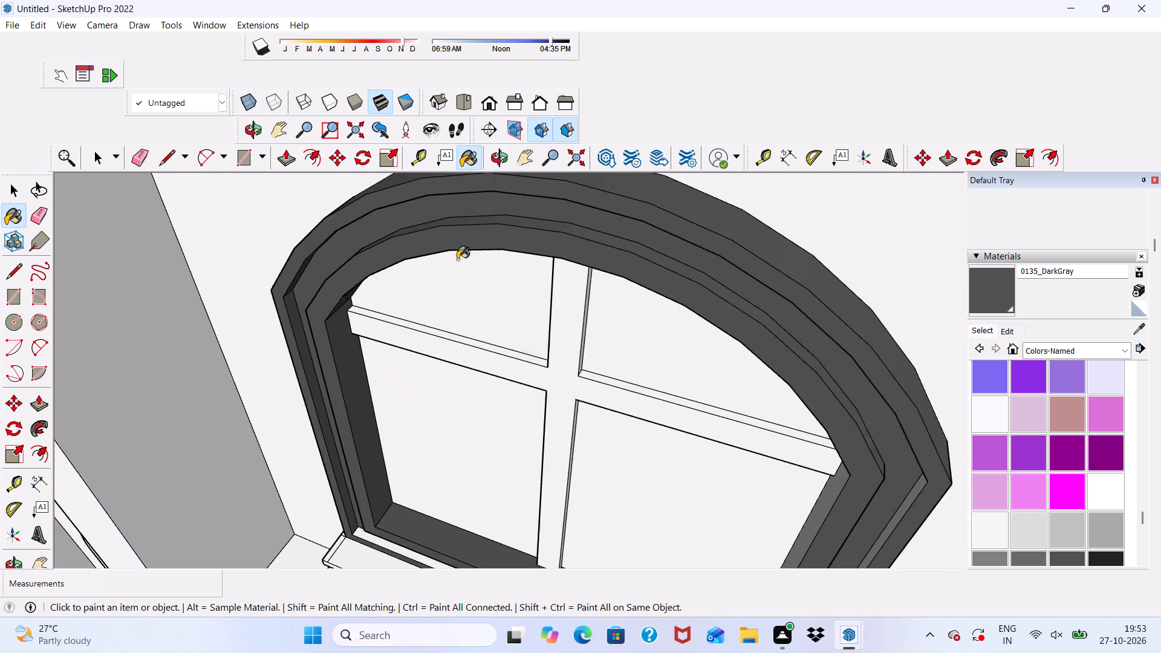
{"action": "scroll", "coordinate": [468, 211], "scroll_direction": "down", "scroll_amount": 6}
{"action": "scroll", "coordinate": [386, 493], "scroll_direction": "up", "scroll_amount": 6}
{"action": "left_click", "coordinate": [418, 404]}
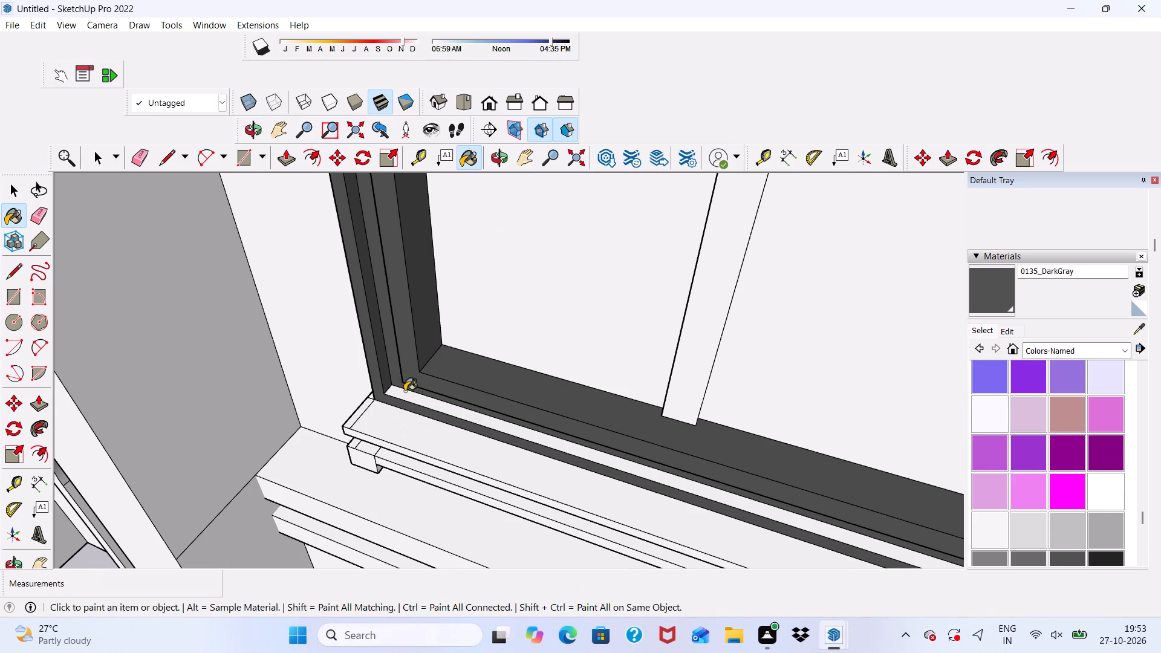
{"action": "left_click", "coordinate": [405, 393]}
Paint the upper sill ledge's top face and its left end top pieces with 0135_DarkGray.
{"action": "scroll", "coordinate": [394, 427], "scroll_direction": "up", "scroll_amount": 5}
{"action": "left_click", "coordinate": [394, 427]}
{"action": "scroll", "coordinate": [368, 398], "scroll_direction": "up", "scroll_amount": 4}
{"action": "left_click", "coordinate": [317, 396]}
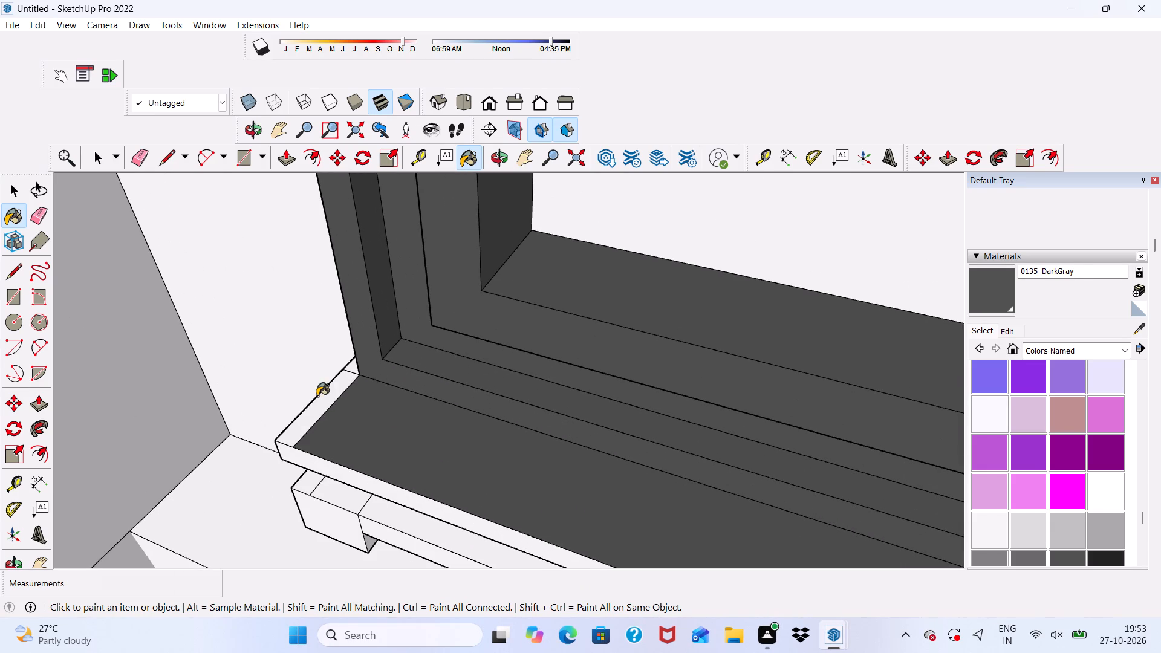
{"action": "left_click", "coordinate": [336, 401]}
{"action": "left_click", "coordinate": [346, 364]}
{"action": "scroll", "coordinate": [350, 365], "scroll_direction": "up", "scroll_amount": 5}
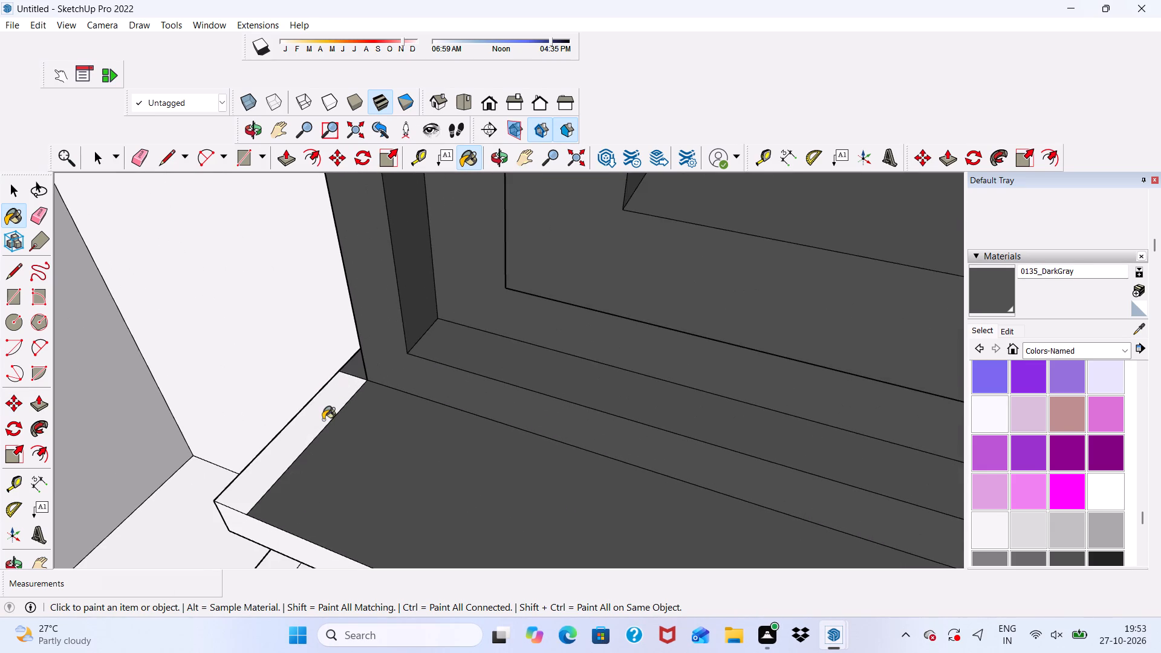
{"action": "left_click", "coordinate": [323, 420]}
Paint the upper ledge's front, the recessed band, the lower sill's top and front, and the left bracket's front and top pieces 0135_DarkGray.
{"action": "scroll", "coordinate": [323, 420], "scroll_direction": "down", "scroll_amount": 13}
{"action": "middle_click_drag", "start_coordinate": [481, 618], "coordinate": [481, 572]}
{"action": "middle_click_drag", "start_coordinate": [481, 560], "coordinate": [547, 394]}
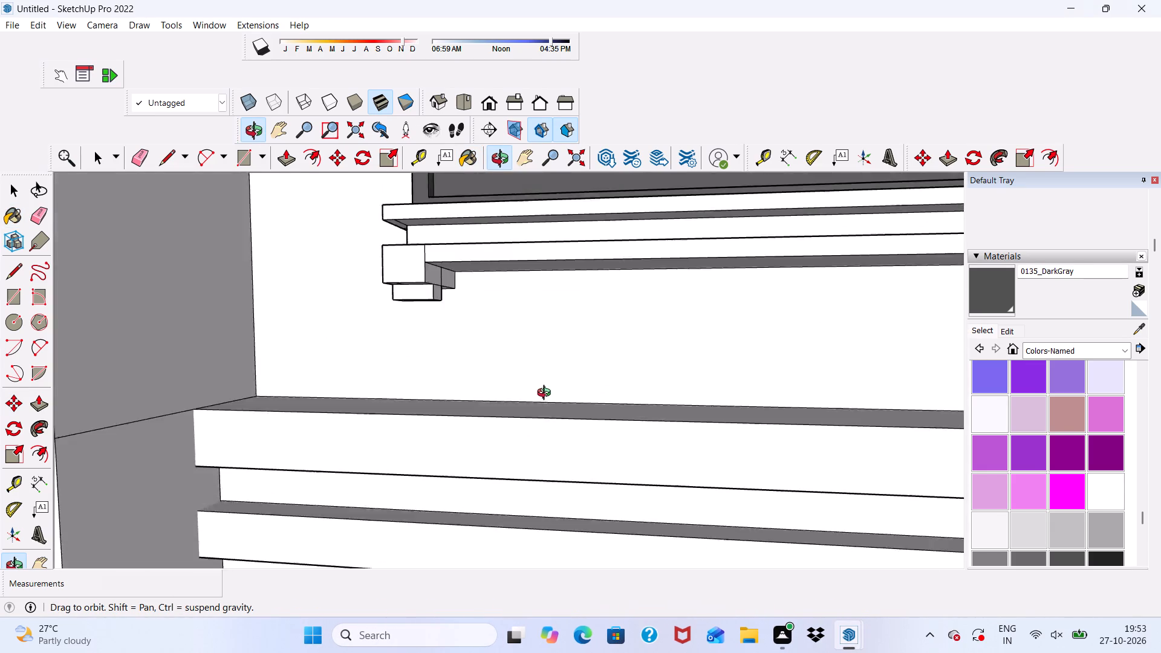
{"action": "middle_click_drag", "start_coordinate": [547, 394], "coordinate": [579, 447]}
{"action": "scroll", "coordinate": [460, 259], "scroll_direction": "up", "scroll_amount": 10}
{"action": "left_click", "coordinate": [443, 295]}
{"action": "left_click", "coordinate": [437, 343]}
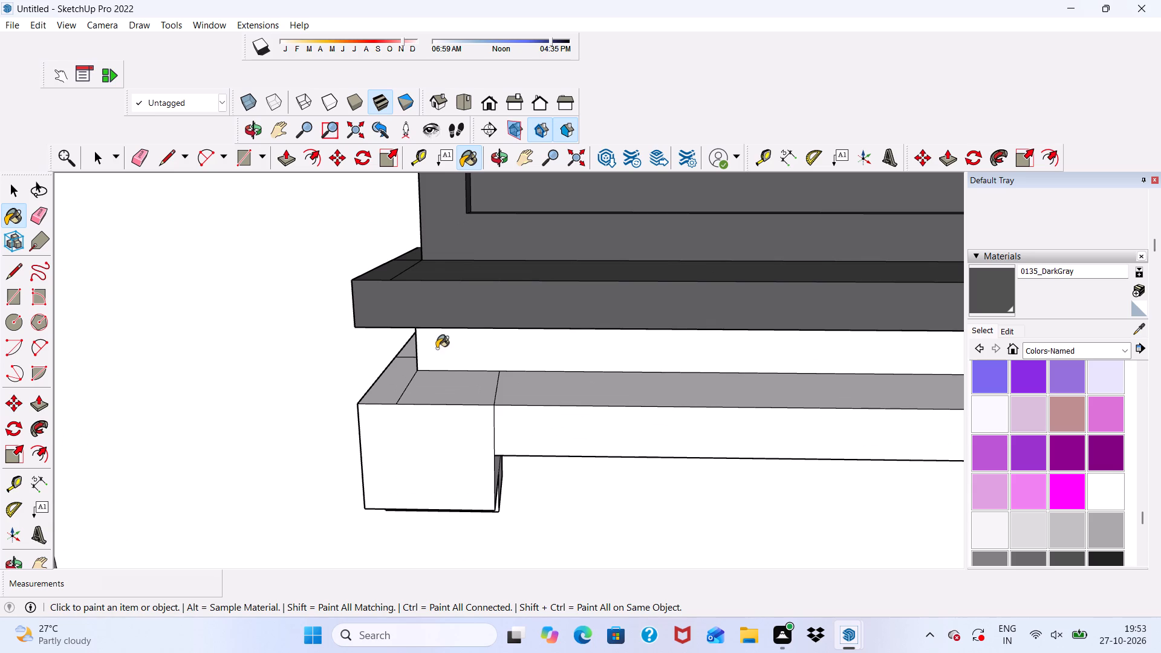
{"action": "left_click", "coordinate": [431, 392]}
{"action": "left_click_drag", "start_coordinate": [499, 397], "coordinate": [528, 399]}
{"action": "left_click", "coordinate": [507, 440]}
{"action": "left_click", "coordinate": [471, 458]}
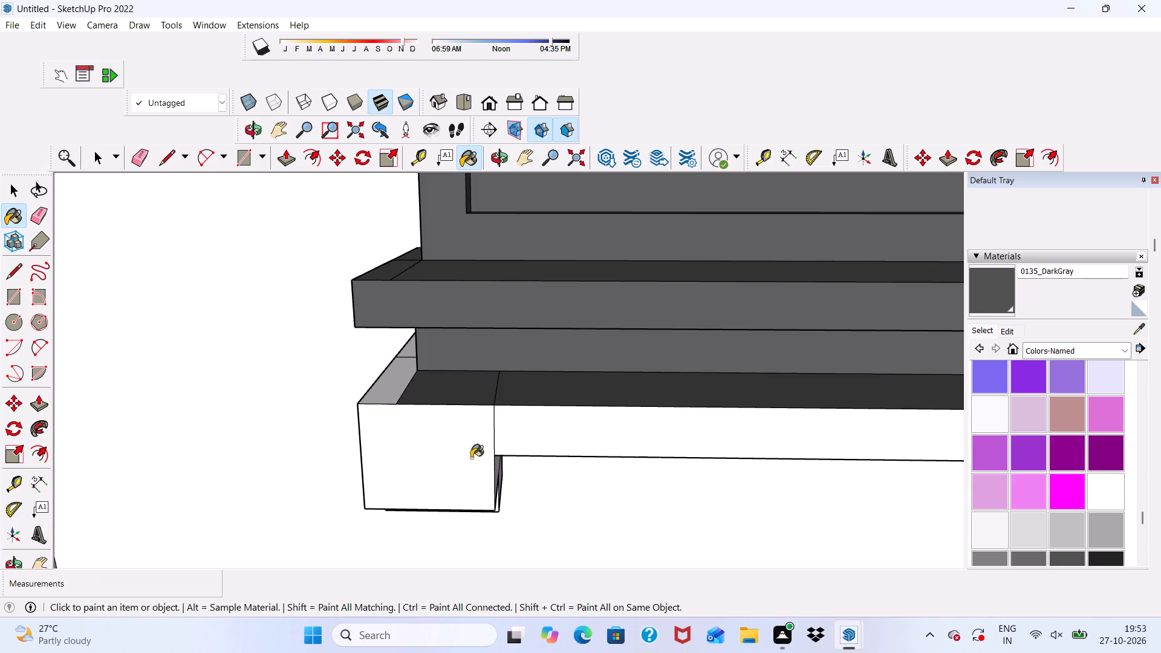
{"action": "left_click", "coordinate": [396, 386]}
{"action": "left_click", "coordinate": [406, 349]}
Paint the sill undersides, the upper ledge's left end underside, and the left bracket's inner side and upper underside with 0135_DarkGray.
{"action": "scroll", "coordinate": [392, 347], "scroll_direction": "down", "scroll_amount": 6}
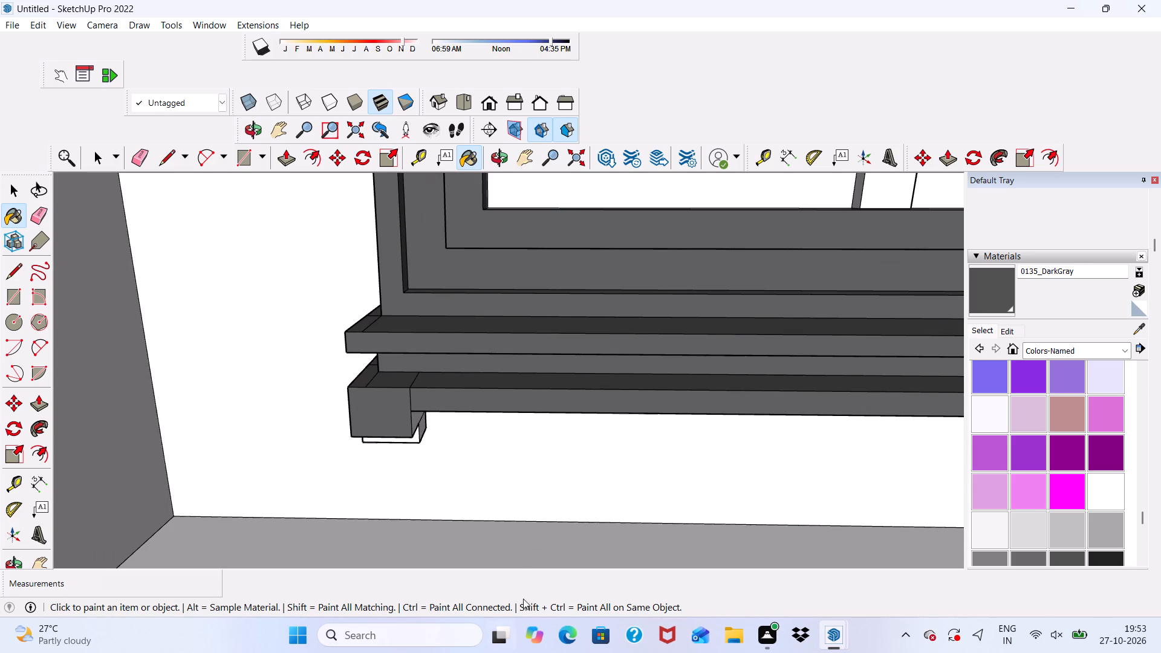
{"action": "middle_click_drag", "start_coordinate": [513, 516], "coordinate": [440, 245]}
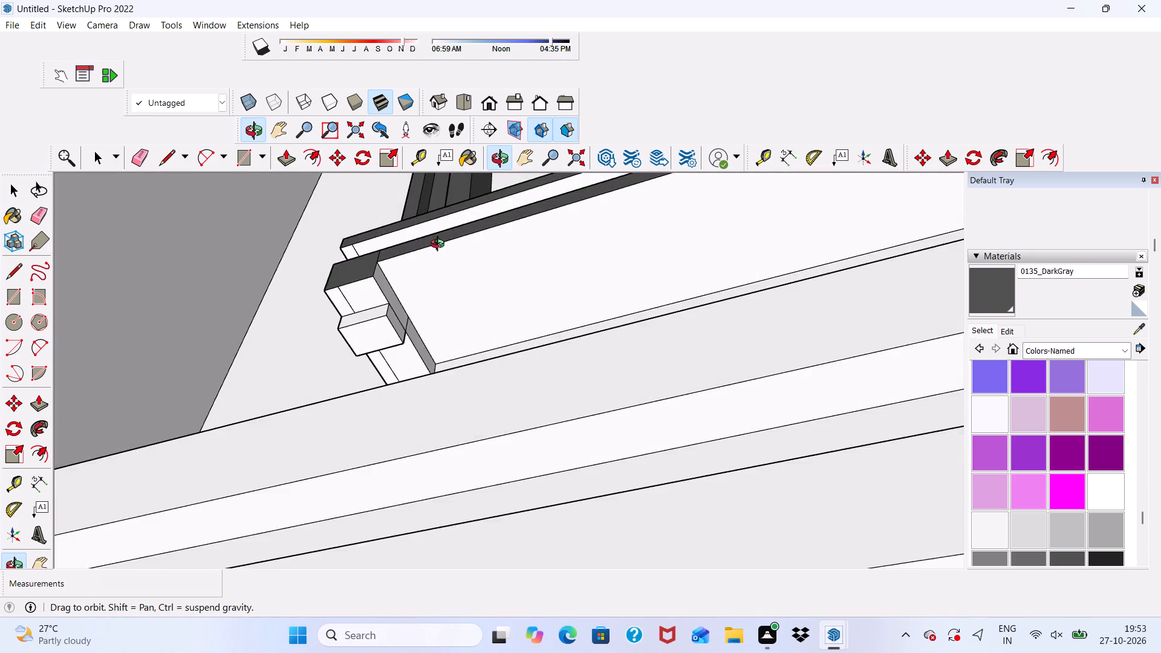
{"action": "middle_click_drag", "start_coordinate": [440, 245], "coordinate": [428, 243]}
{"action": "scroll", "coordinate": [409, 219], "scroll_direction": "up", "scroll_amount": 6}
{"action": "left_click", "coordinate": [408, 245]}
{"action": "left_click", "coordinate": [409, 328]}
{"action": "scroll", "coordinate": [211, 288], "scroll_direction": "up", "scroll_amount": 2}
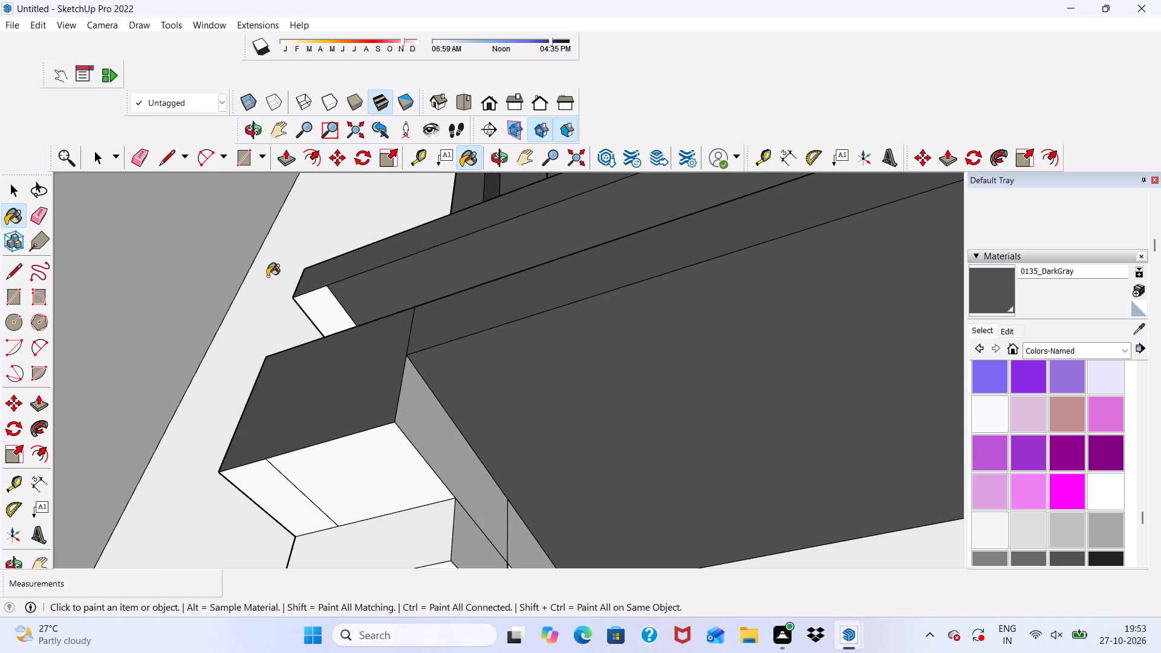
{"action": "left_click", "coordinate": [313, 304]}
{"action": "left_click", "coordinate": [402, 412]}
{"action": "left_click", "coordinate": [376, 445]}
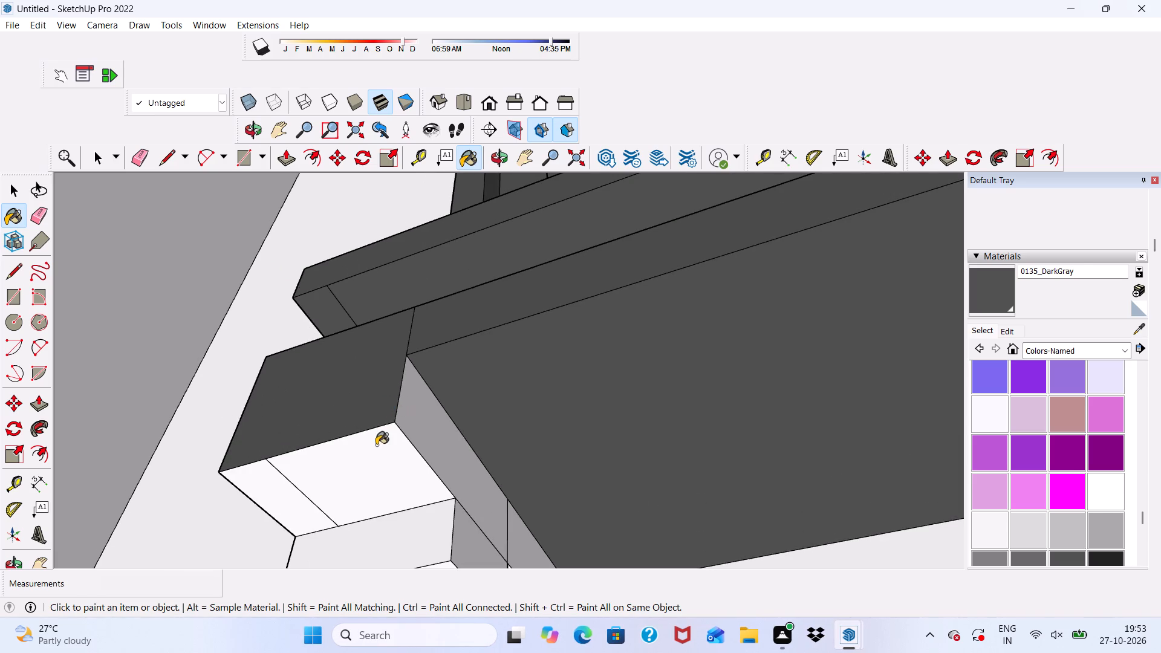
{"action": "left_click", "coordinate": [282, 478]}
Paint the left bracket's small block faces, rear inner side and rear underside pieces with 0135_DarkGray.
{"action": "scroll", "coordinate": [261, 420], "scroll_direction": "down", "scroll_amount": 7}
{"action": "scroll", "coordinate": [299, 518], "scroll_direction": "up", "scroll_amount": 6}
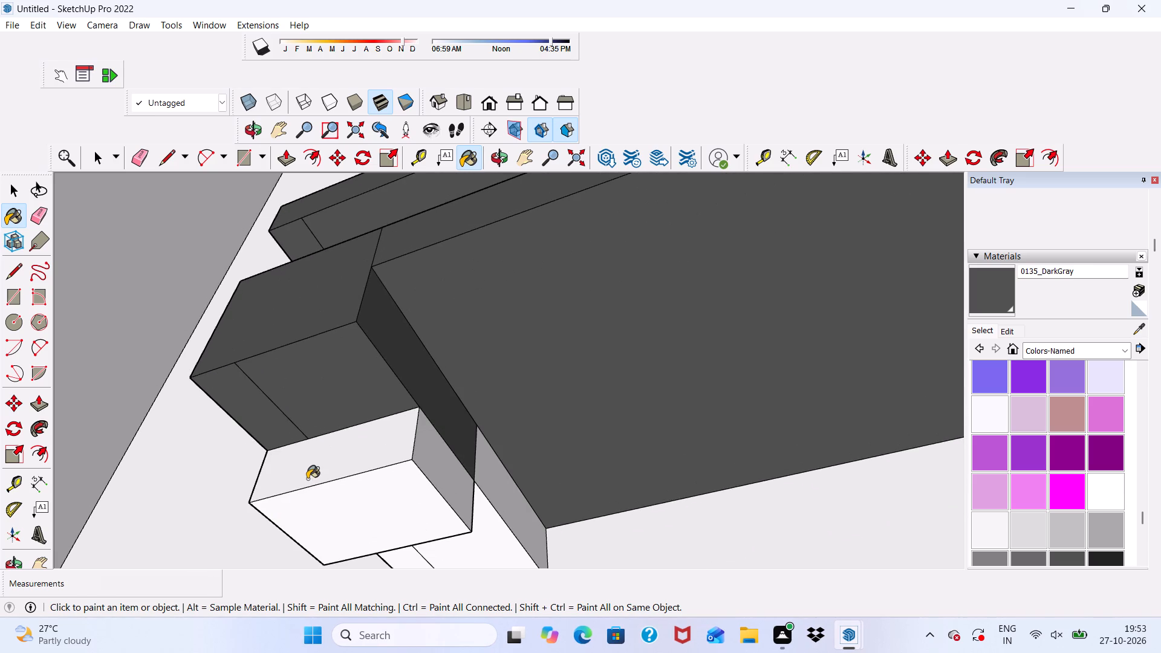
{"action": "left_click", "coordinate": [307, 479]}
{"action": "left_click", "coordinate": [312, 501]}
{"action": "left_click", "coordinate": [428, 467]}
{"action": "left_click", "coordinate": [506, 463]}
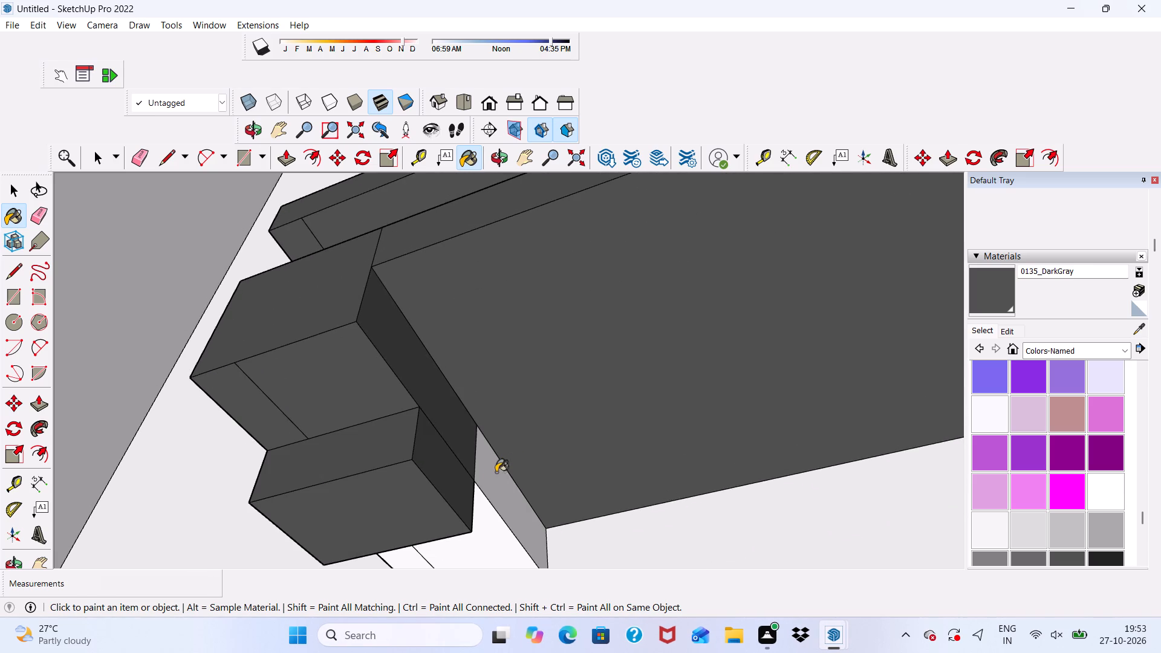
{"action": "left_click", "coordinate": [489, 476]}
{"action": "scroll", "coordinate": [476, 370], "scroll_direction": "down", "scroll_amount": 6}
{"action": "middle_click_drag", "start_coordinate": [454, 449], "coordinate": [570, 400]}
{"action": "scroll", "coordinate": [372, 442], "scroll_direction": "up", "scroll_amount": 6}
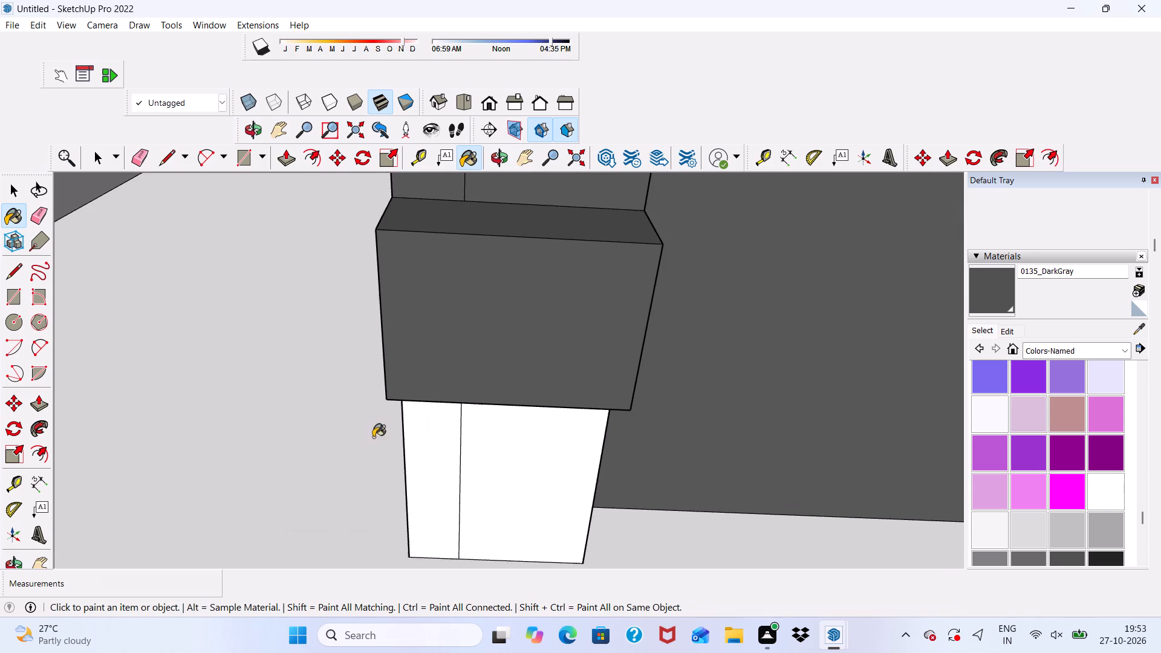
{"action": "left_click_drag", "start_coordinate": [431, 444], "coordinate": [459, 453]}
{"action": "left_click", "coordinate": [496, 455]}
Paint the upper ledge's right end underside and the right sill bracket's front, undersides, small block and inner side faces with 0135_DarkGray.
{"action": "scroll", "coordinate": [433, 444], "scroll_direction": "down", "scroll_amount": 8}
{"action": "scroll", "coordinate": [336, 396], "scroll_direction": "down", "scroll_amount": 8}
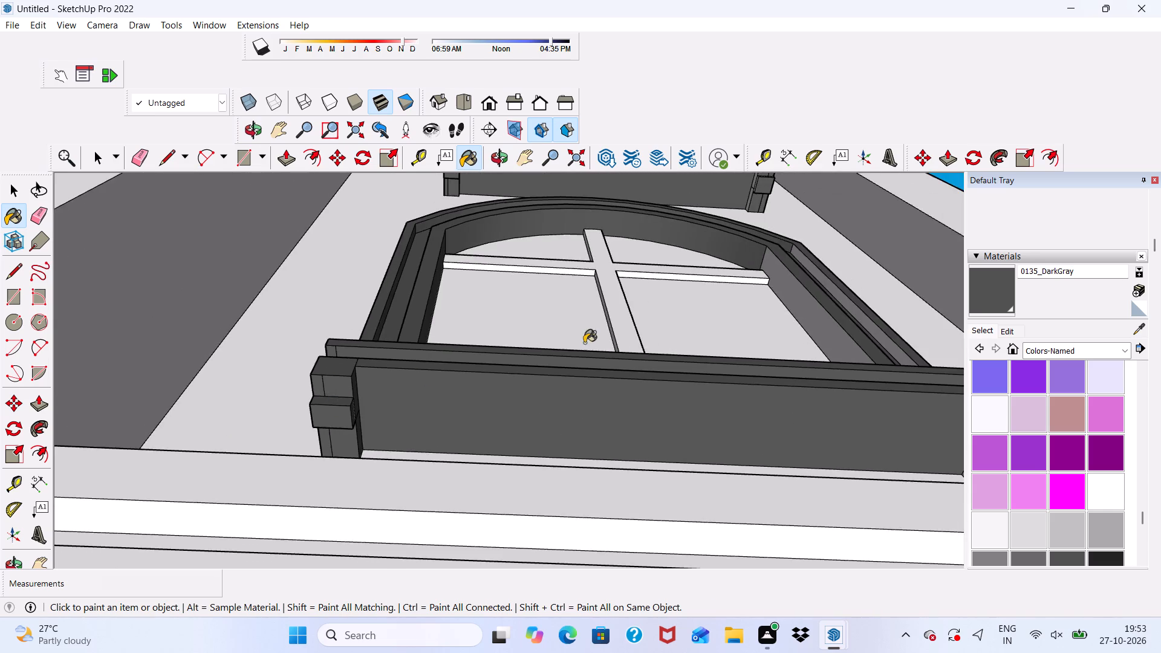
{"action": "scroll", "coordinate": [586, 345], "scroll_direction": "down", "scroll_amount": 5}
{"action": "scroll", "coordinate": [902, 399], "scroll_direction": "up", "scroll_amount": 7}
{"action": "scroll", "coordinate": [874, 356], "scroll_direction": "up", "scroll_amount": 6}
{"action": "left_click", "coordinate": [853, 348]}
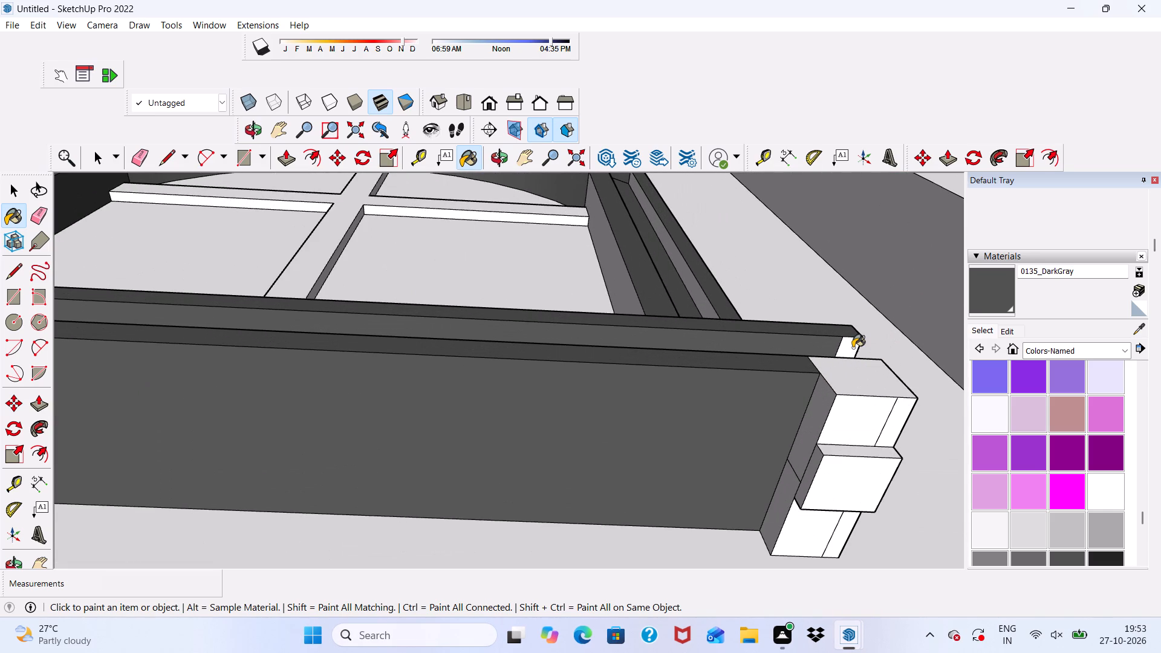
{"action": "scroll", "coordinate": [853, 359], "scroll_direction": "up", "scroll_amount": 4}
{"action": "scroll", "coordinate": [843, 380], "scroll_direction": "down", "scroll_amount": 1}
{"action": "left_click", "coordinate": [843, 380]}
{"action": "left_click", "coordinate": [810, 443]}
{"action": "left_click", "coordinate": [843, 438]}
{"action": "left_click_drag", "start_coordinate": [891, 449], "coordinate": [902, 446]}
{"action": "left_click", "coordinate": [907, 443]}
{"action": "left_click", "coordinate": [847, 485]}
{"action": "left_click", "coordinate": [847, 504]}
{"action": "scroll", "coordinate": [784, 411], "scroll_direction": "down", "scroll_amount": 5}
{"action": "scroll", "coordinate": [808, 498], "scroll_direction": "up", "scroll_amount": 5}
{"action": "left_click", "coordinate": [801, 544]}
{"action": "left_click", "coordinate": [836, 521]}
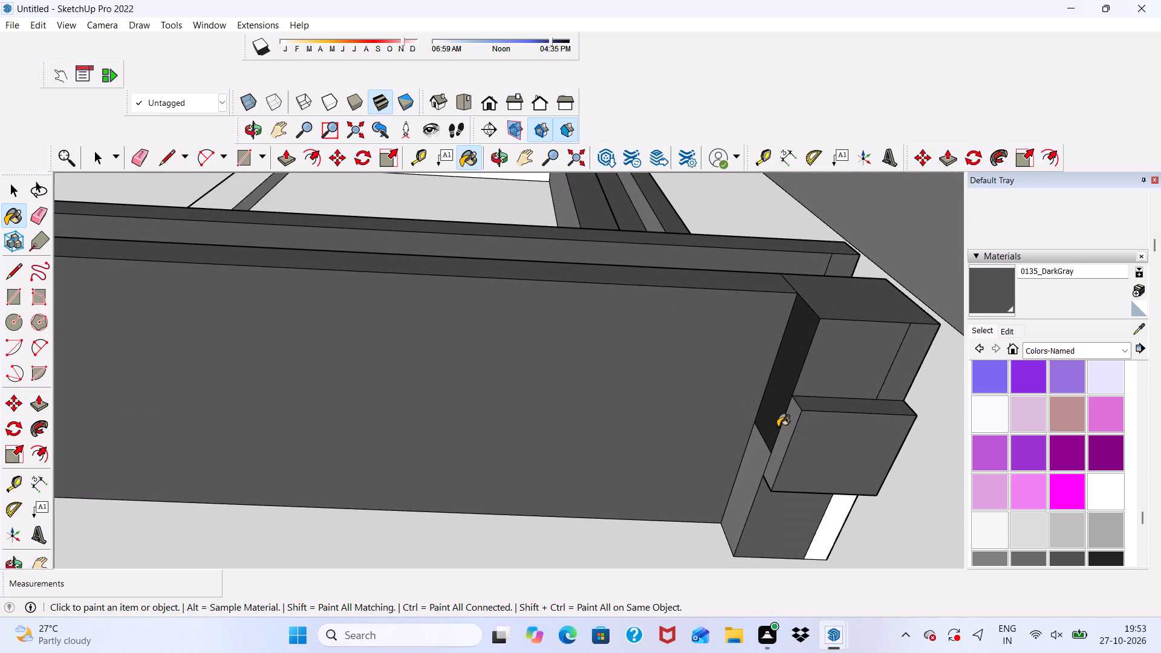
{"action": "left_click", "coordinate": [784, 427]}
{"action": "left_click", "coordinate": [760, 464]}
Paint the right end faces of the upper ledge, recessed band and lower sill, plus the ledge's end underside, with 0135_DarkGray.
{"action": "scroll", "coordinate": [740, 421], "scroll_direction": "down", "scroll_amount": 4}
{"action": "middle_click_drag", "start_coordinate": [729, 446], "coordinate": [529, 532]}
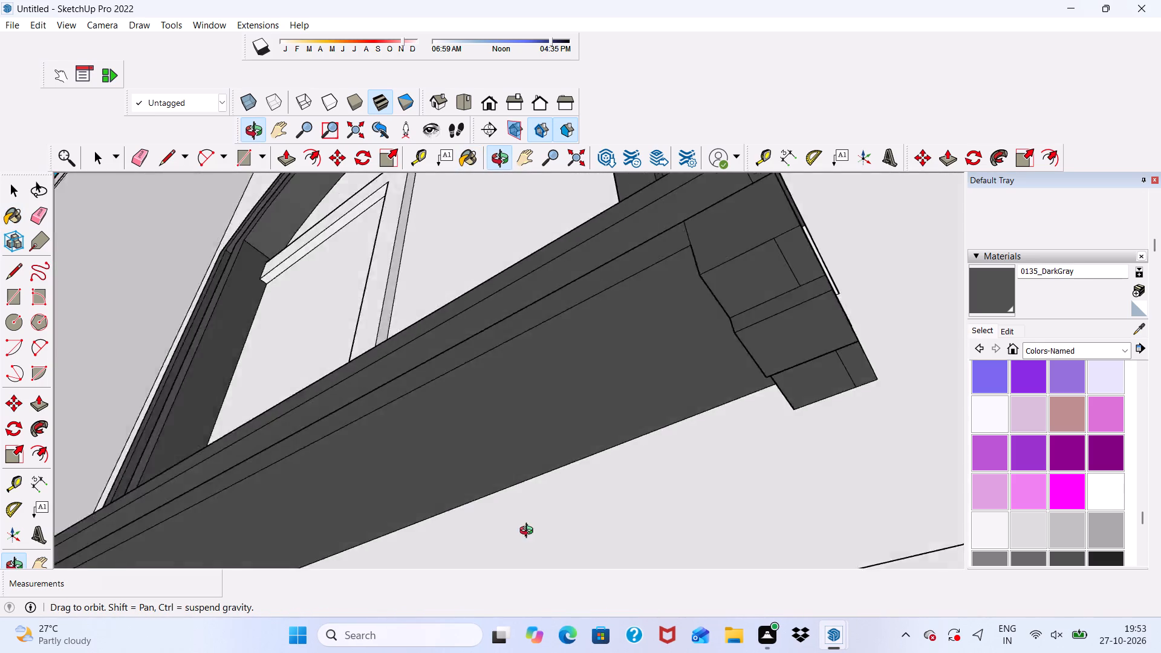
{"action": "middle_click_drag", "start_coordinate": [529, 532], "coordinate": [370, 651]}
{"action": "scroll", "coordinate": [513, 250], "scroll_direction": "up", "scroll_amount": 3}
{"action": "left_click", "coordinate": [522, 235]}
{"action": "left_click", "coordinate": [707, 262]}
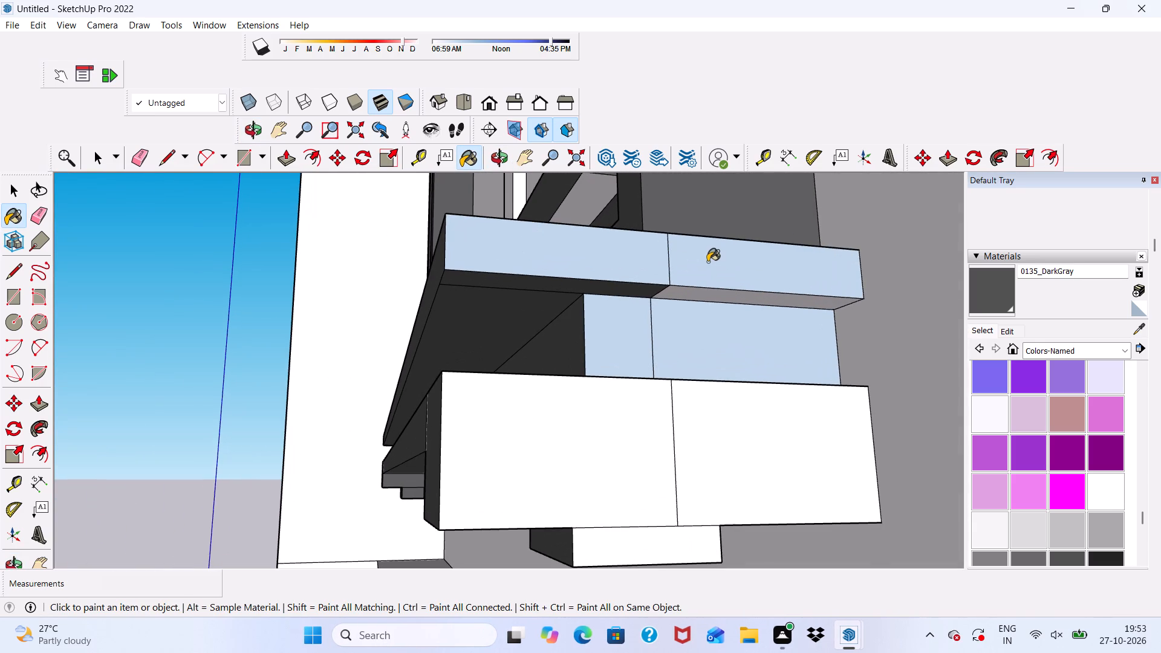
{"action": "left_click", "coordinate": [669, 325]}
{"action": "left_click", "coordinate": [631, 340]}
{"action": "left_click", "coordinate": [703, 294]}
{"action": "left_click", "coordinate": [570, 422]}
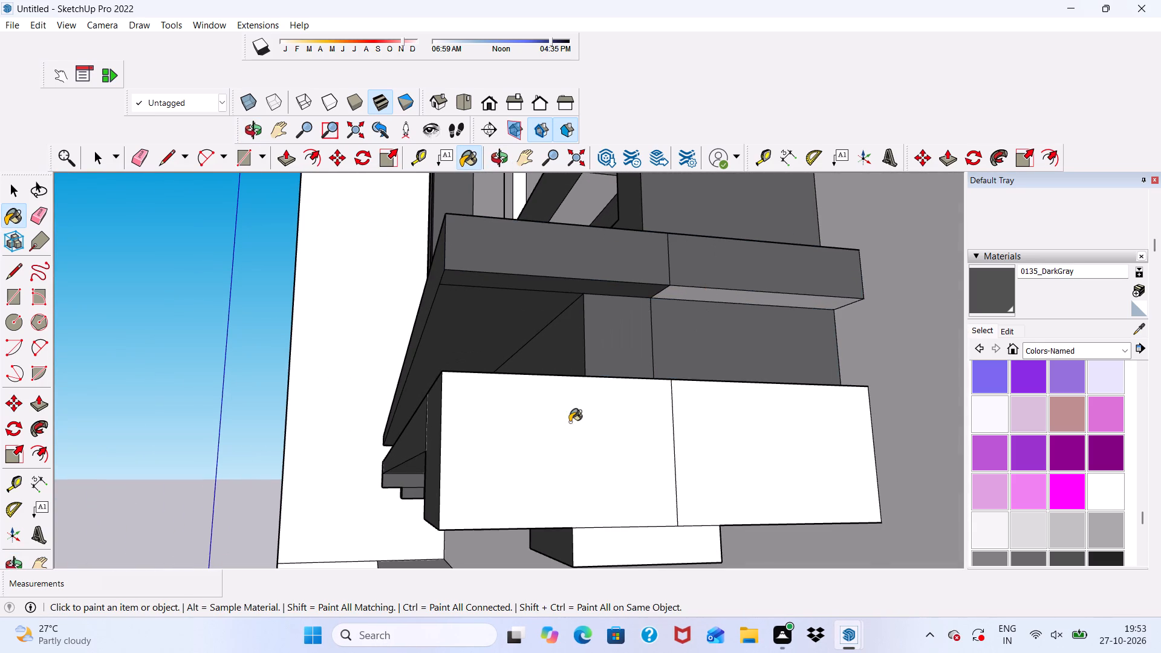
{"action": "left_click", "coordinate": [768, 402]}
Paint the top faces at the lower sill's right end and the right bracket's small block end face with 0135_DarkGray.
{"action": "scroll", "coordinate": [767, 402], "scroll_direction": "down", "scroll_amount": 1}
{"action": "middle_click_drag", "start_coordinate": [767, 402], "coordinate": [761, 537]}
{"action": "left_click", "coordinate": [602, 418]}
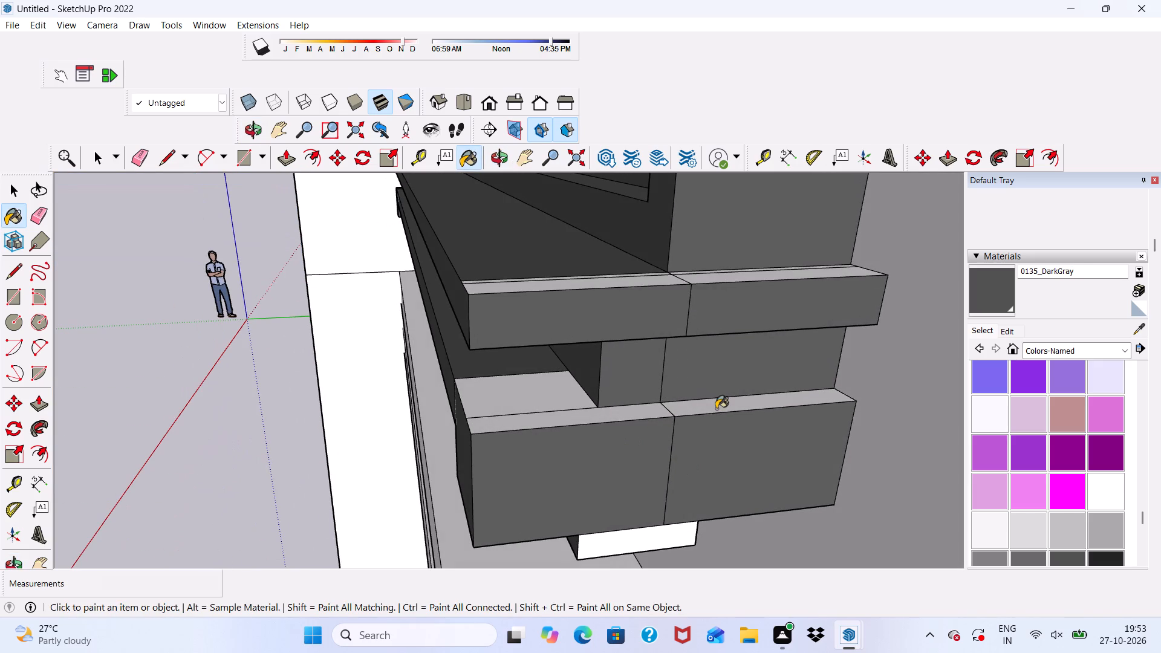
{"action": "left_click", "coordinate": [716, 409]}
{"action": "left_click", "coordinate": [561, 387]}
{"action": "scroll", "coordinate": [561, 387], "scroll_direction": "down", "scroll_amount": 2}
{"action": "middle_click_drag", "start_coordinate": [561, 387], "coordinate": [571, 102]}
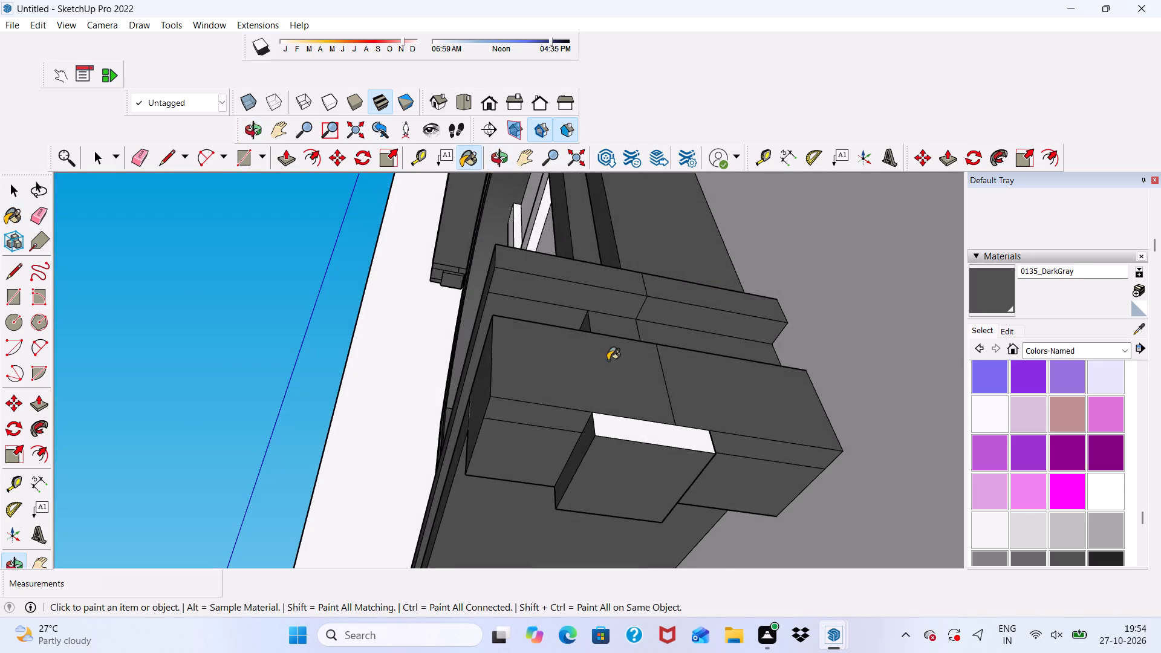
{"action": "scroll", "coordinate": [614, 403], "scroll_direction": "up", "scroll_amount": 3}
{"action": "left_click", "coordinate": [618, 453]}
{"action": "left_click", "coordinate": [618, 432]}
Paint the remaining top faces at the right end of the lowest right-column window's upper ledge with 0135_DarkGray.
{"action": "scroll", "coordinate": [600, 313], "scroll_direction": "down", "scroll_amount": 8}
{"action": "scroll", "coordinate": [600, 321], "scroll_direction": "up", "scroll_amount": 1}
{"action": "middle_click_drag", "start_coordinate": [600, 321], "coordinate": [649, 568]}
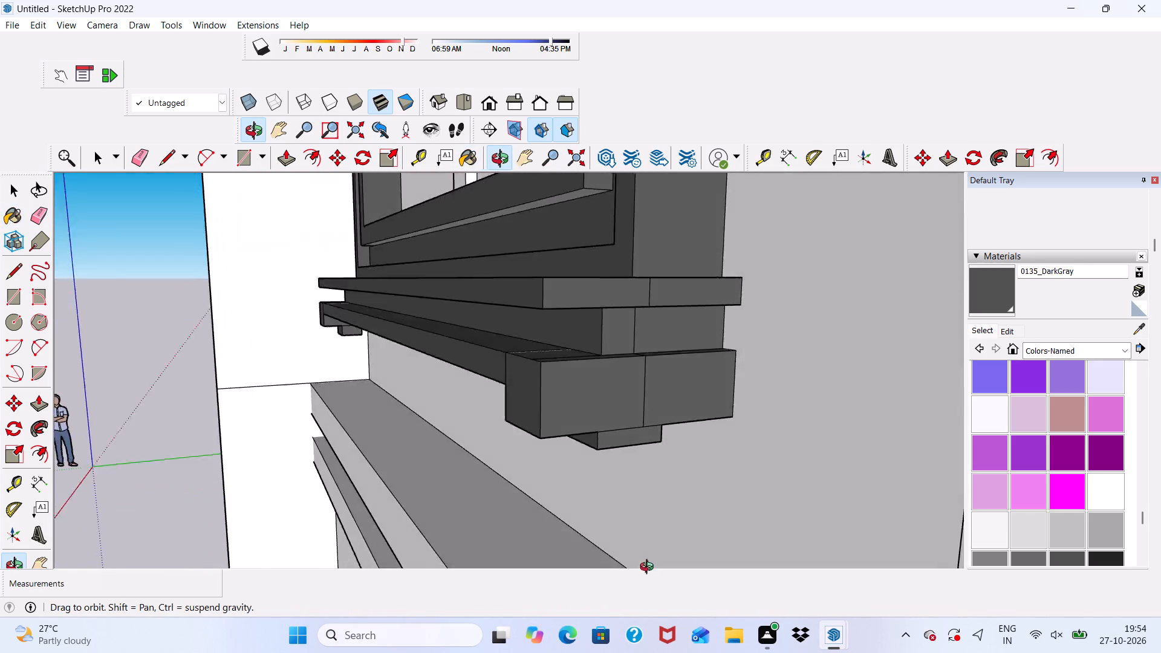
{"action": "middle_click_drag", "start_coordinate": [649, 568], "coordinate": [640, 620]}
{"action": "scroll", "coordinate": [573, 248], "scroll_direction": "up", "scroll_amount": 7}
{"action": "left_click", "coordinate": [589, 395]}
{"action": "left_click", "coordinate": [589, 366]}
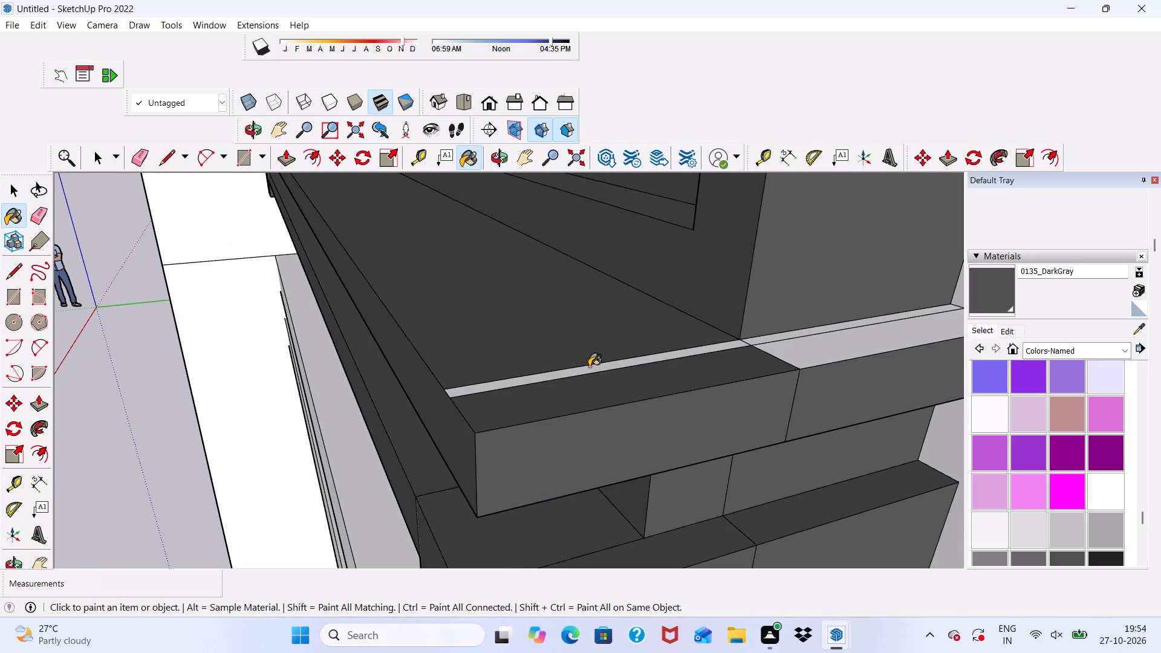
{"action": "left_click", "coordinate": [795, 331]}
{"action": "left_click", "coordinate": [804, 348]}
On the right column's second window from the bottom, paint the lower sill's long top face and left end top pieces with 0135_DarkGray.
{"action": "scroll", "coordinate": [804, 337], "scroll_direction": "down", "scroll_amount": 3}
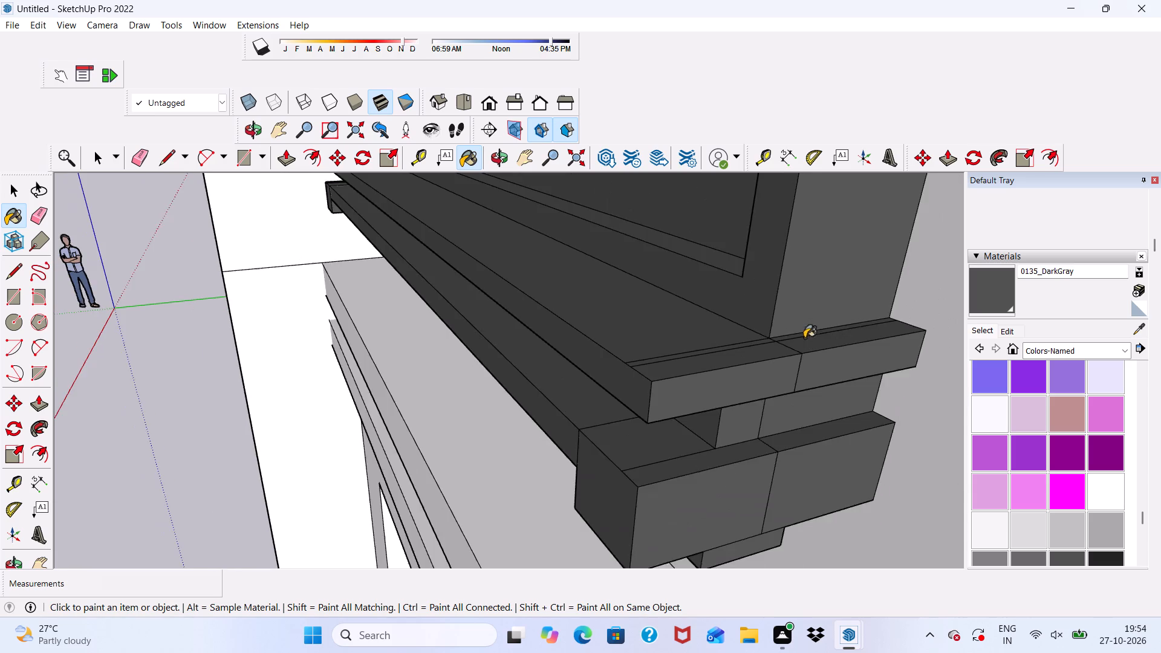
{"action": "scroll", "coordinate": [804, 338], "scroll_direction": "down", "scroll_amount": 20}
{"action": "scroll", "coordinate": [804, 338], "scroll_direction": "down", "scroll_amount": 12}
{"action": "middle_click_drag", "start_coordinate": [576, 255], "coordinate": [802, 297]}
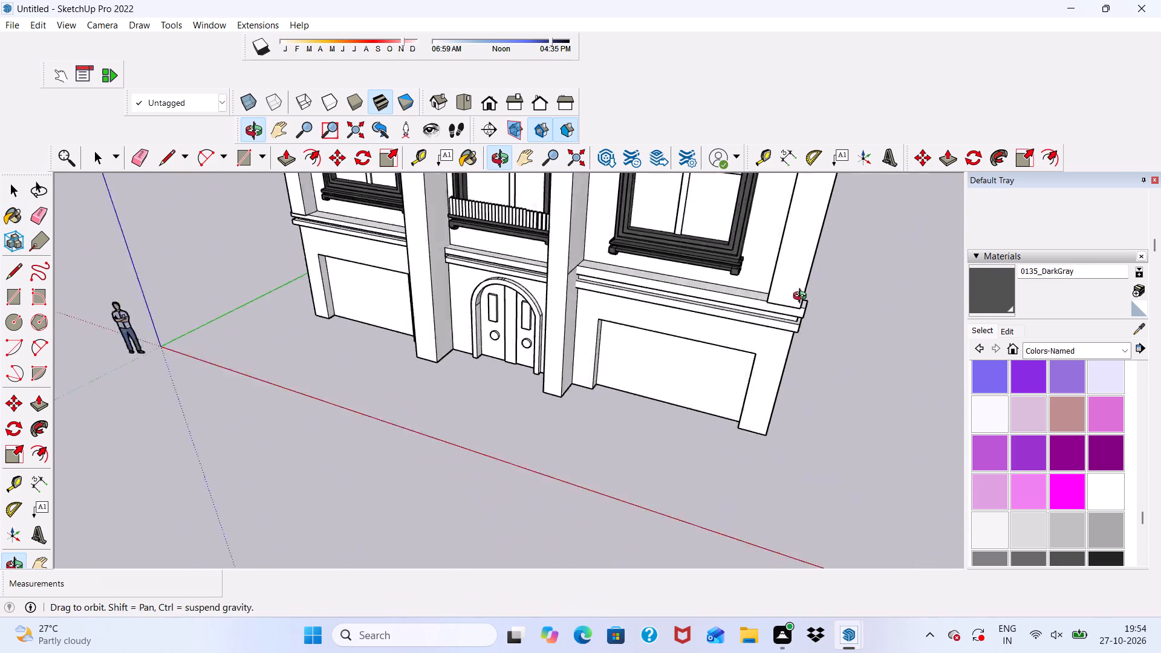
{"action": "middle_click_drag", "start_coordinate": [802, 297], "coordinate": [807, 298]}
{"action": "scroll", "coordinate": [655, 262], "scroll_direction": "down", "scroll_amount": 10}
{"action": "scroll", "coordinate": [678, 305], "scroll_direction": "up", "scroll_amount": 13}
{"action": "scroll", "coordinate": [660, 249], "scroll_direction": "down", "scroll_amount": 12}
{"action": "scroll", "coordinate": [658, 299], "scroll_direction": "up", "scroll_amount": 5}
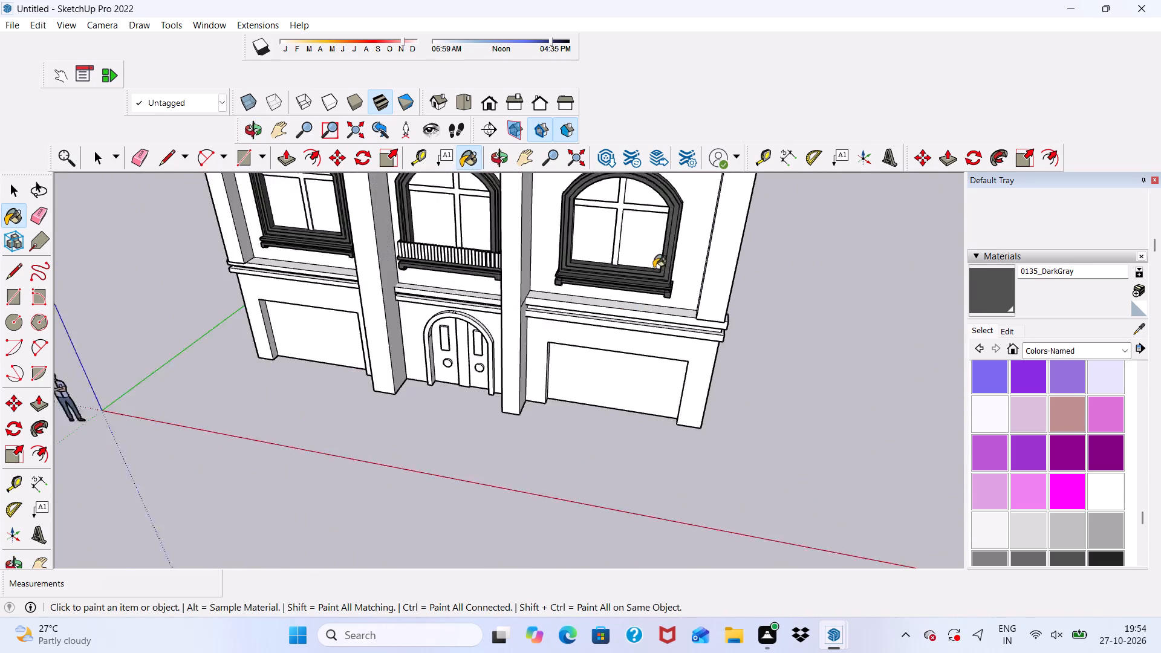
{"action": "scroll", "coordinate": [654, 268], "scroll_direction": "up", "scroll_amount": 10}
{"action": "scroll", "coordinate": [552, 131], "scroll_direction": "down", "scroll_amount": 4}
{"action": "scroll", "coordinate": [545, 243], "scroll_direction": "up", "scroll_amount": 7}
{"action": "scroll", "coordinate": [545, 243], "scroll_direction": "down", "scroll_amount": 4}
{"action": "scroll", "coordinate": [561, 305], "scroll_direction": "down", "scroll_amount": 10}
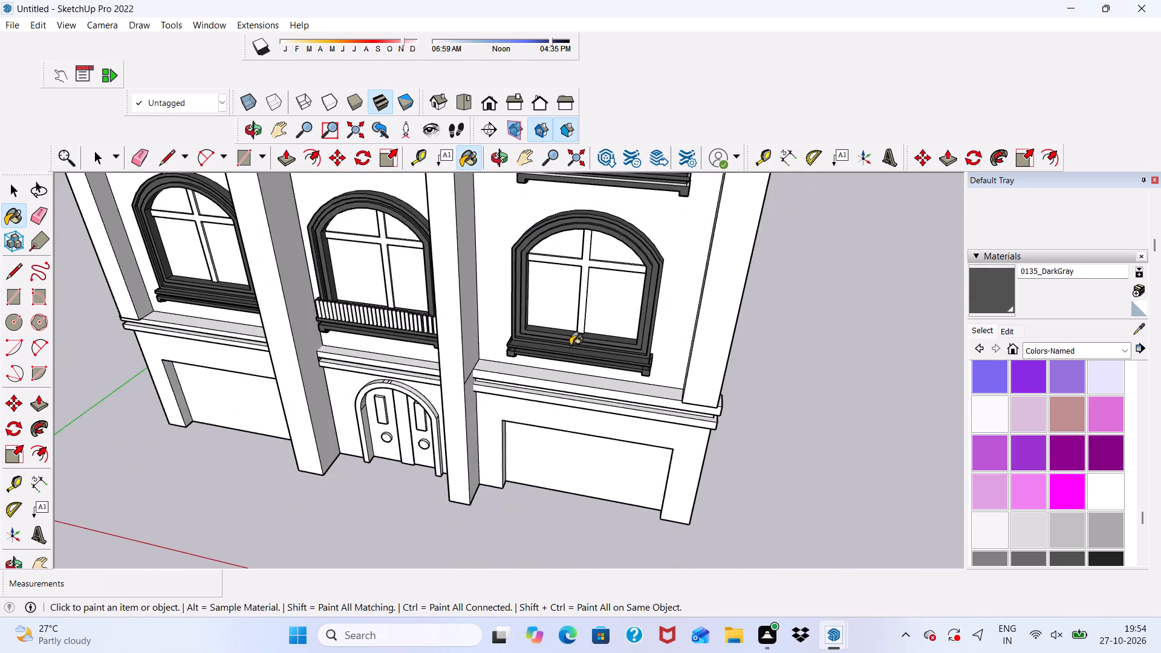
{"action": "scroll", "coordinate": [568, 210], "scroll_direction": "up", "scroll_amount": 7}
{"action": "middle_click_drag", "start_coordinate": [568, 210], "coordinate": [592, 272]}
{"action": "scroll", "coordinate": [589, 244], "scroll_direction": "up", "scroll_amount": 6}
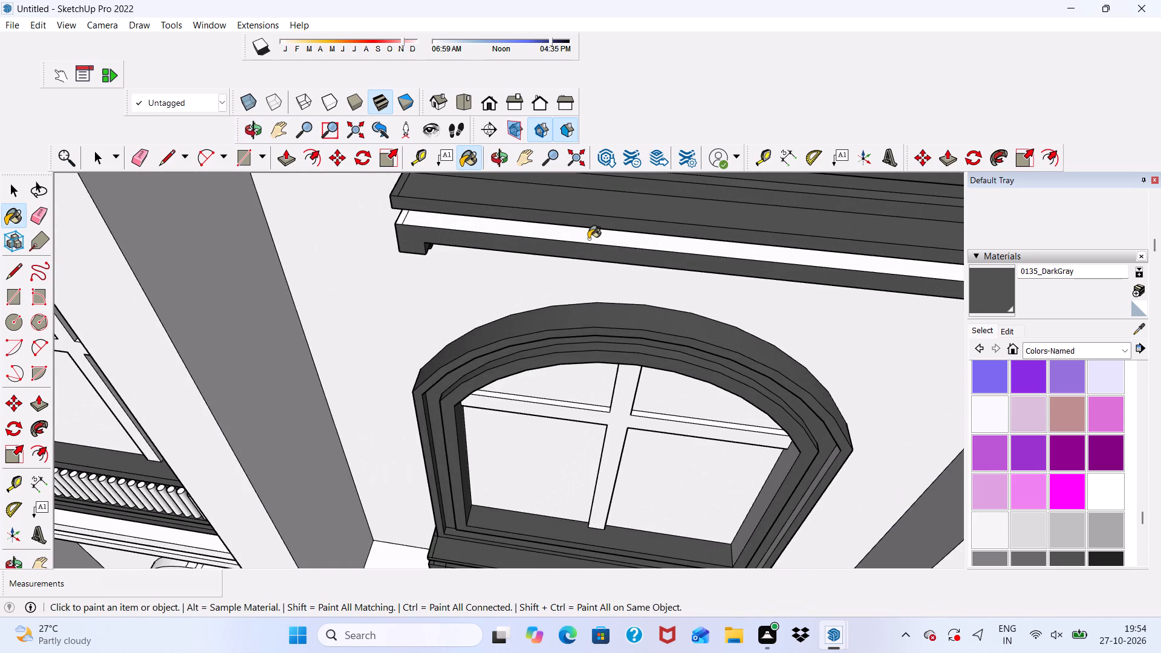
{"action": "left_click", "coordinate": [588, 239]}
{"action": "scroll", "coordinate": [588, 239], "scroll_direction": "down", "scroll_amount": 7}
{"action": "scroll", "coordinate": [578, 182], "scroll_direction": "up", "scroll_amount": 7}
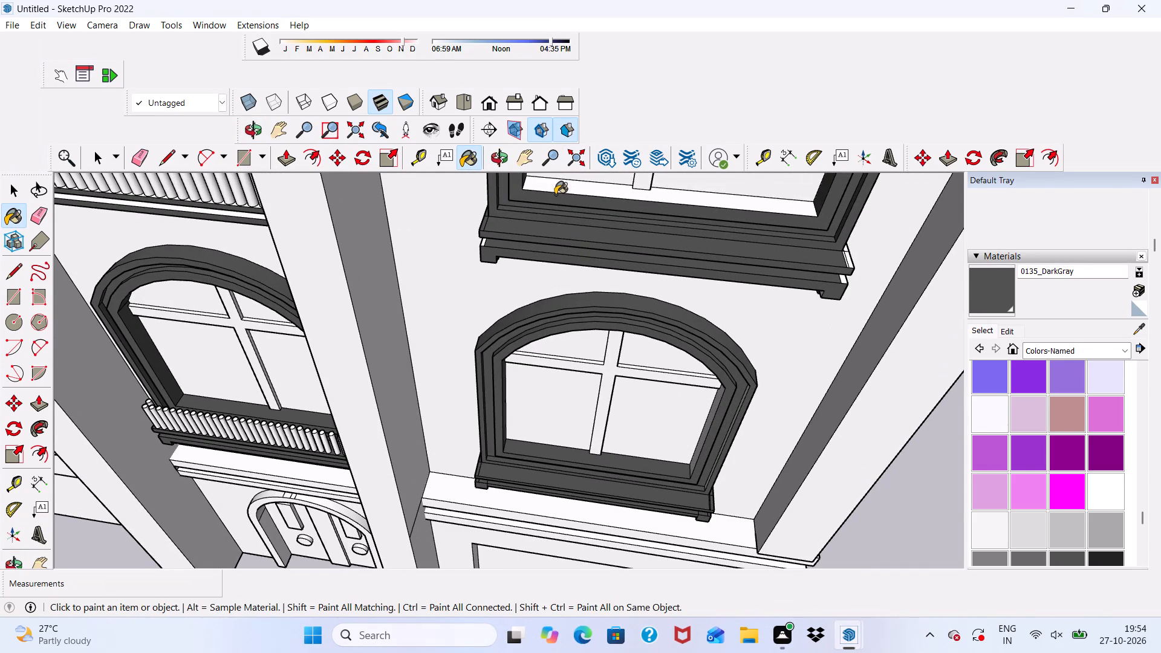
{"action": "left_click", "coordinate": [555, 190]}
{"action": "scroll", "coordinate": [472, 223], "scroll_direction": "up", "scroll_amount": 8}
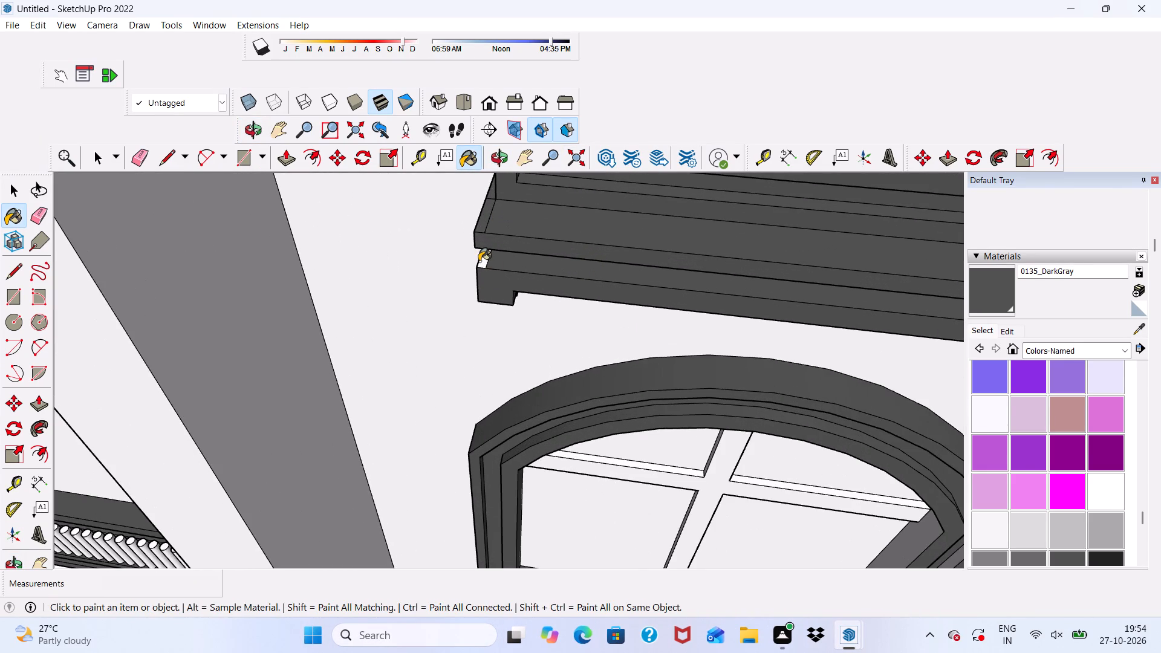
{"action": "left_click", "coordinate": [479, 261]}
{"action": "scroll", "coordinate": [484, 256], "scroll_direction": "up", "scroll_amount": 11}
{"action": "left_click", "coordinate": [484, 256]}
Paint the top faces at the right end of the same window's upper ledge with 0135_DarkGray.
{"action": "scroll", "coordinate": [484, 258], "scroll_direction": "down", "scroll_amount": 3}
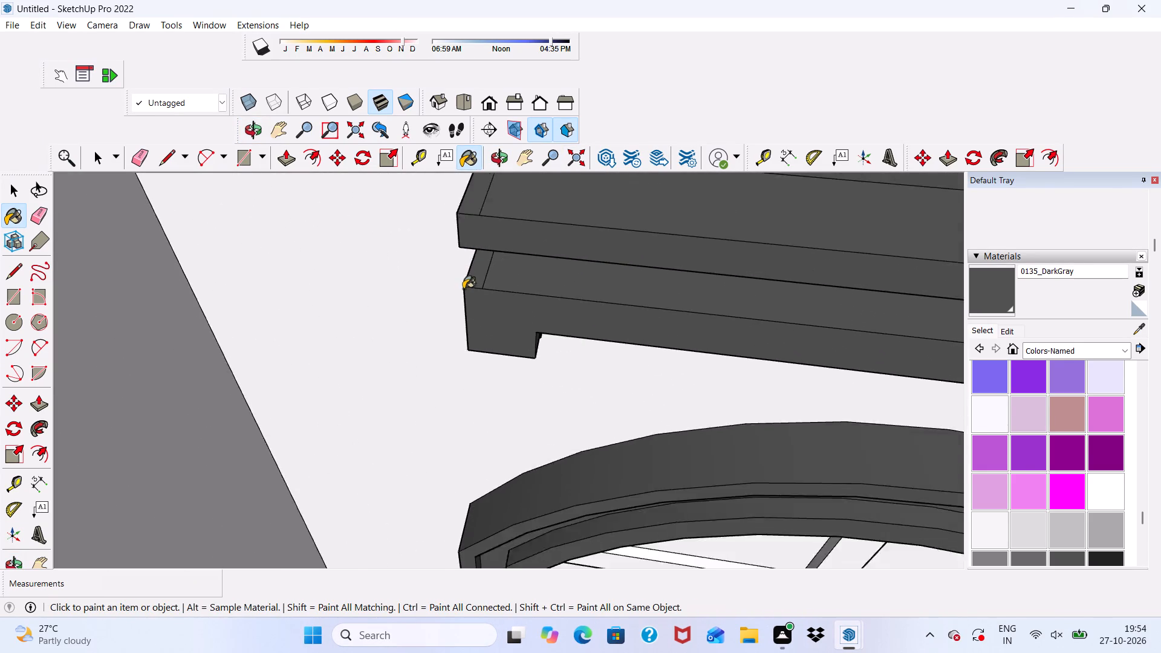
{"action": "scroll", "coordinate": [463, 289], "scroll_direction": "down", "scroll_amount": 19}
{"action": "scroll", "coordinate": [586, 304], "scroll_direction": "up", "scroll_amount": 16}
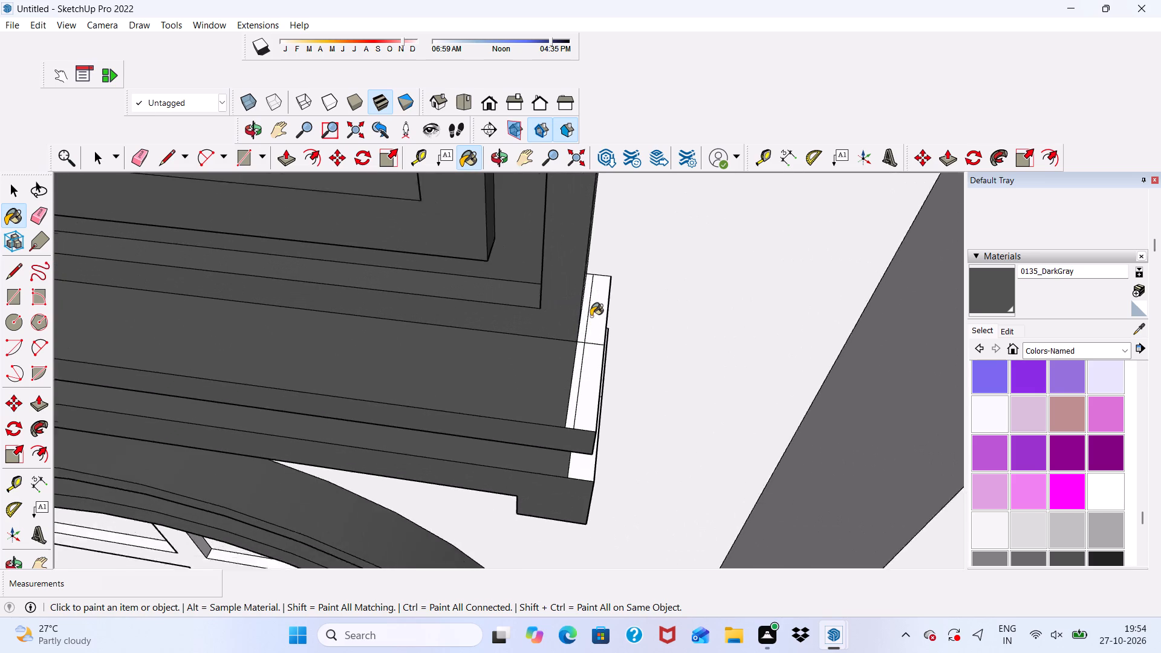
{"action": "scroll", "coordinate": [591, 316], "scroll_direction": "up", "scroll_amount": 1}
{"action": "left_click", "coordinate": [591, 316]}
{"action": "left_click_drag", "start_coordinate": [570, 318], "coordinate": [578, 317]}
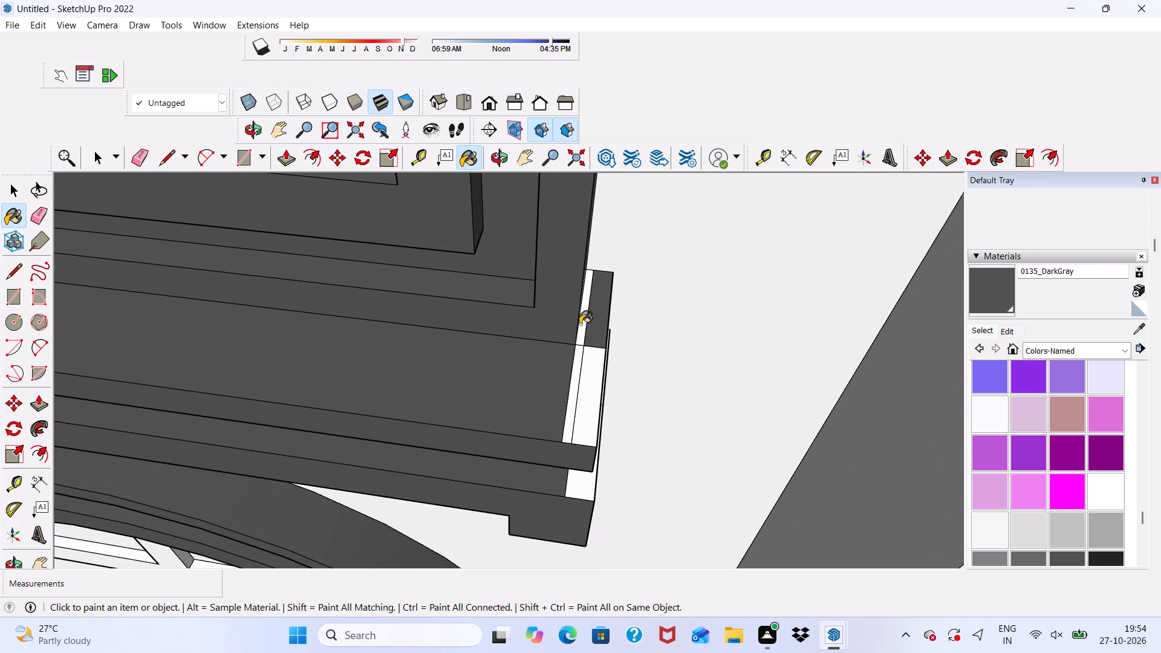
{"action": "left_click", "coordinate": [580, 324]}
{"action": "left_click_drag", "start_coordinate": [572, 368], "coordinate": [576, 377]}
{"action": "left_click", "coordinate": [576, 378]}
{"action": "left_click", "coordinate": [579, 381]}
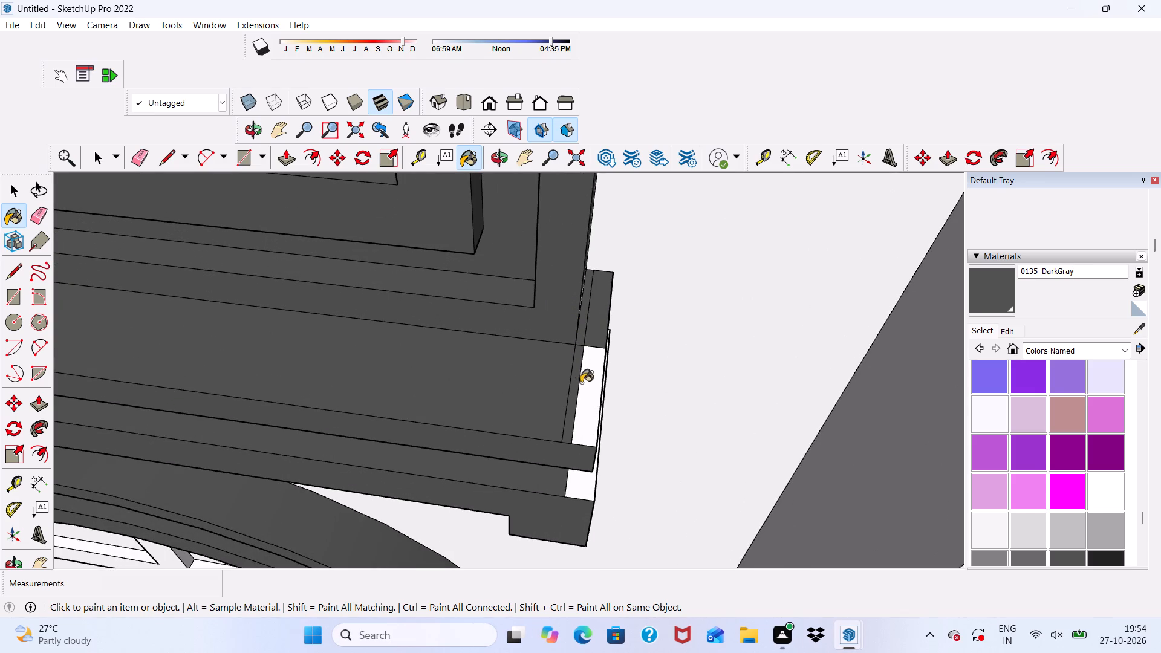
Paint the lower sill's right end top faces and the recessed band's right end faces with 0135_DarkGray.
{"action": "scroll", "coordinate": [584, 386], "scroll_direction": "down", "scroll_amount": 4}
{"action": "middle_click_drag", "start_coordinate": [584, 388], "coordinate": [509, 331]}
{"action": "scroll", "coordinate": [521, 378], "scroll_direction": "up", "scroll_amount": 6}
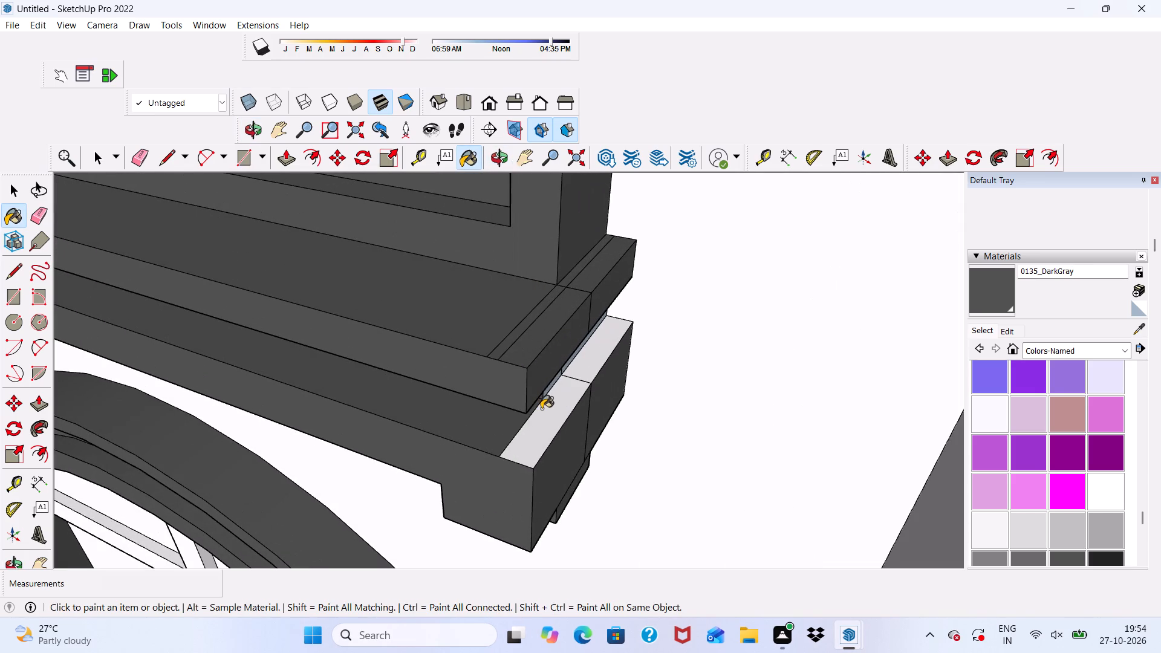
{"action": "left_click", "coordinate": [542, 409]}
{"action": "left_click", "coordinate": [577, 366]}
{"action": "scroll", "coordinate": [577, 366], "scroll_direction": "down", "scroll_amount": 1}
{"action": "middle_click_drag", "start_coordinate": [577, 366], "coordinate": [539, 290]}
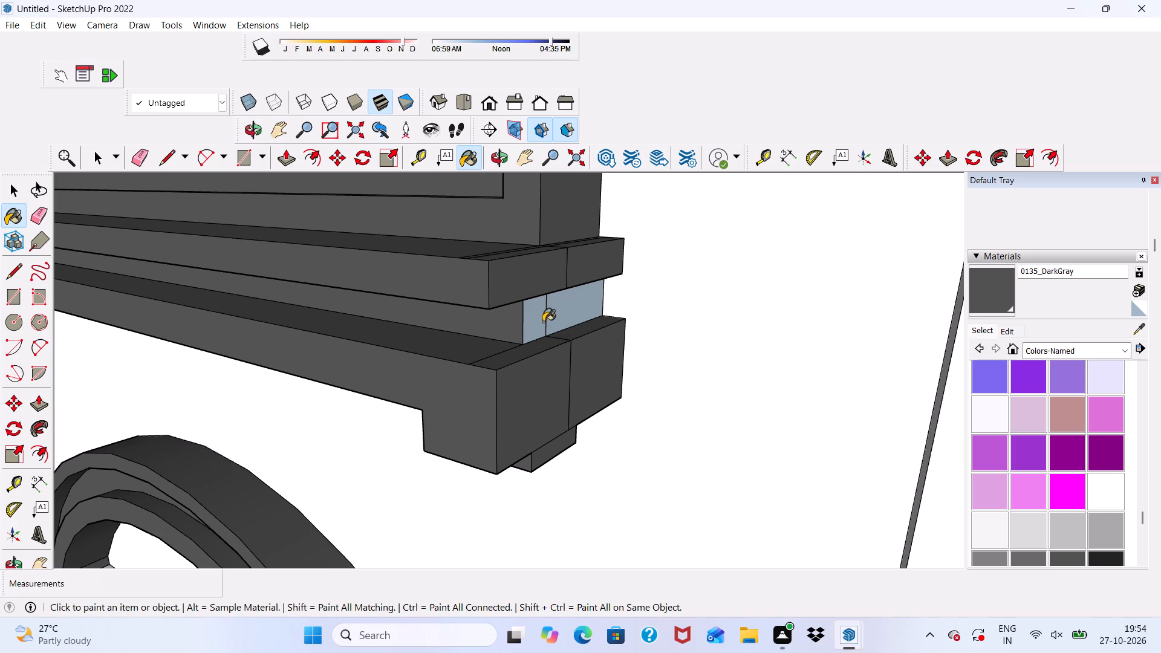
{"action": "left_click", "coordinate": [543, 322]}
{"action": "left_click", "coordinate": [564, 311]}
Examine the facade's three window columns for any frame or sill faces left unpainted.
{"action": "scroll", "coordinate": [583, 276], "scroll_direction": "down", "scroll_amount": 19}
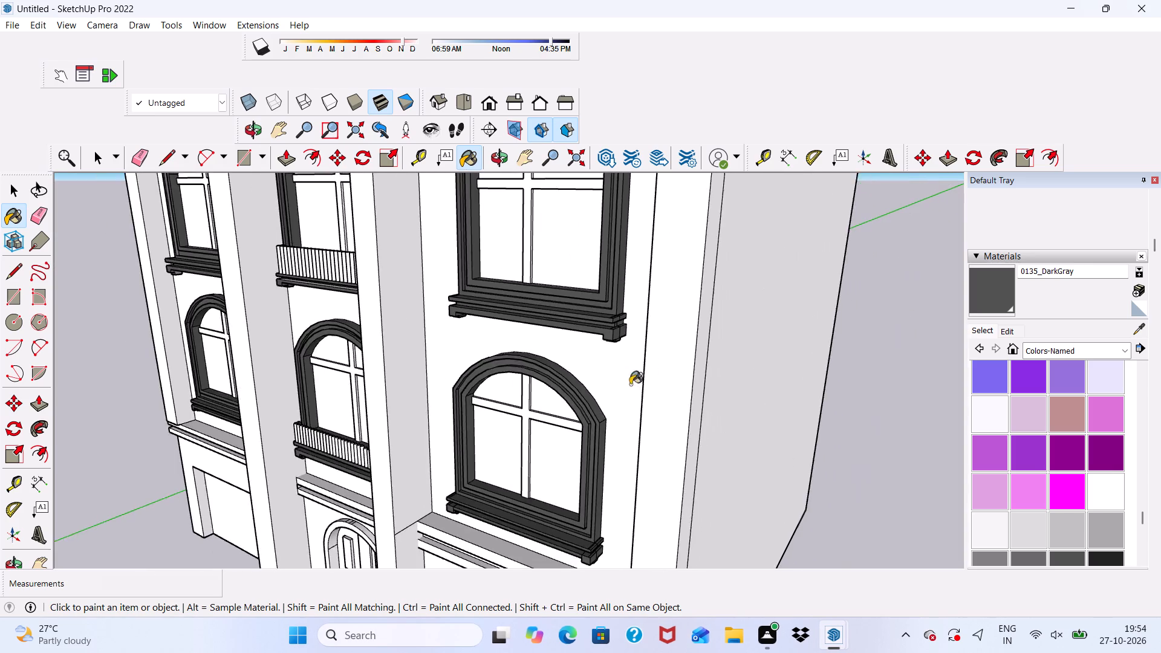
{"action": "scroll", "coordinate": [630, 385], "scroll_direction": "down", "scroll_amount": 20}
{"action": "scroll", "coordinate": [481, 243], "scroll_direction": "up", "scroll_amount": 8}
{"action": "scroll", "coordinate": [475, 204], "scroll_direction": "down", "scroll_amount": 2}
{"action": "scroll", "coordinate": [476, 215], "scroll_direction": "up", "scroll_amount": 8}
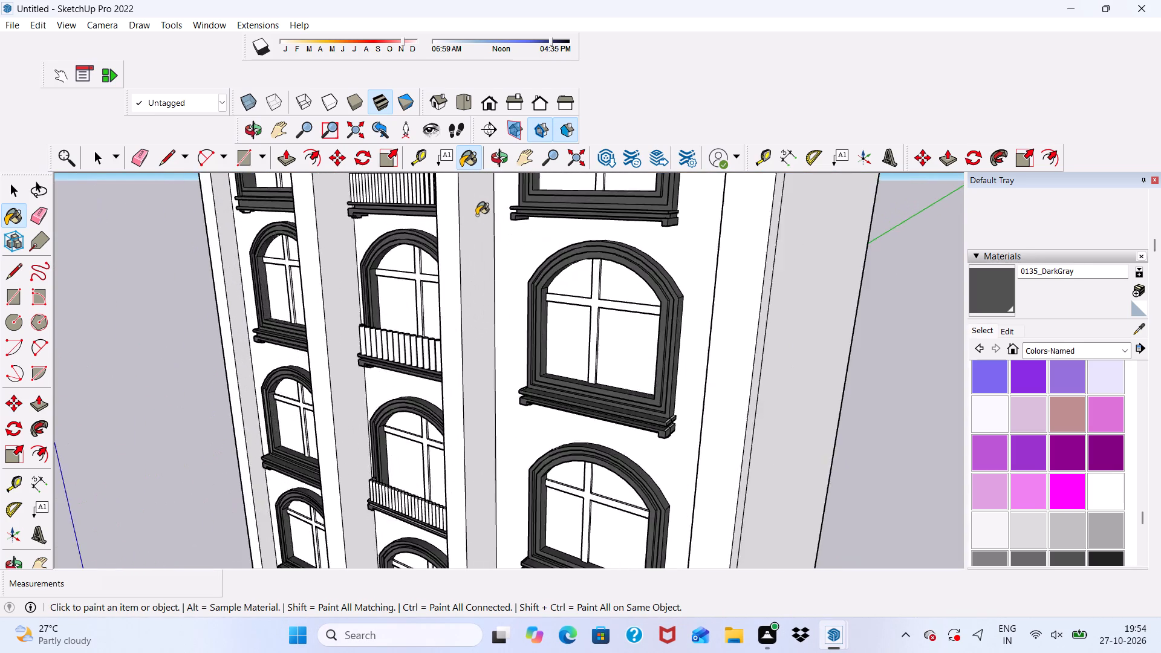
{"action": "scroll", "coordinate": [476, 215], "scroll_direction": "down", "scroll_amount": 7}
{"action": "scroll", "coordinate": [490, 247], "scroll_direction": "up", "scroll_amount": 1}
{"action": "middle_click_drag", "start_coordinate": [514, 264], "coordinate": [597, 298]}
{"action": "scroll", "coordinate": [579, 330], "scroll_direction": "down", "scroll_amount": 1}
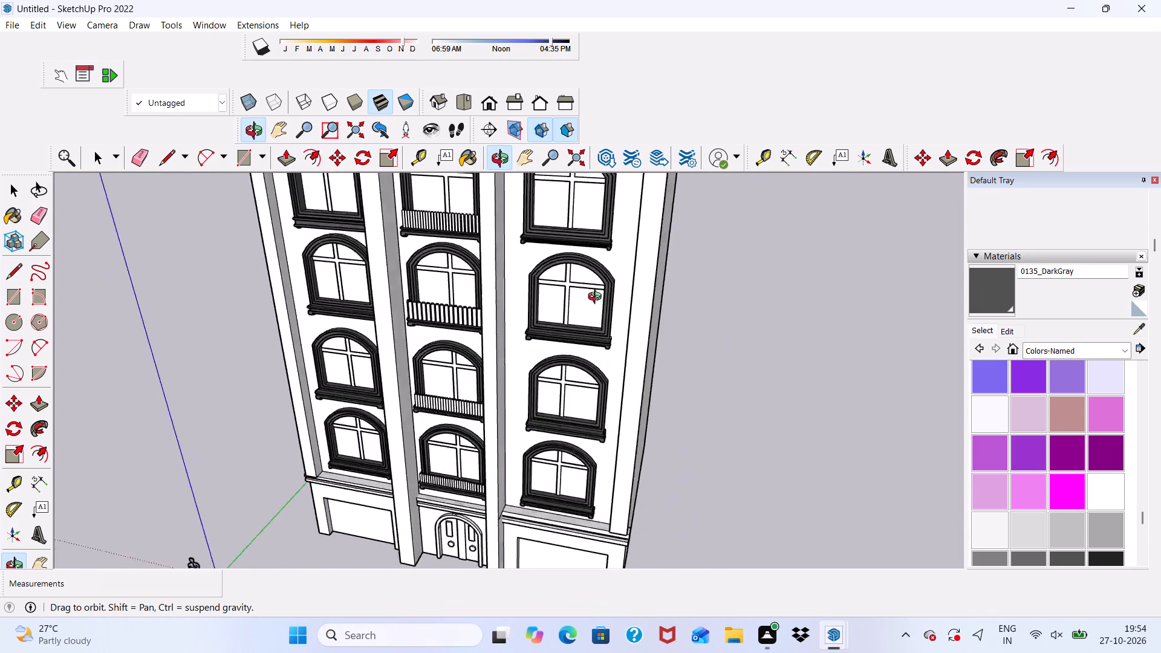
{"action": "middle_click_drag", "start_coordinate": [597, 298], "coordinate": [596, 255]}
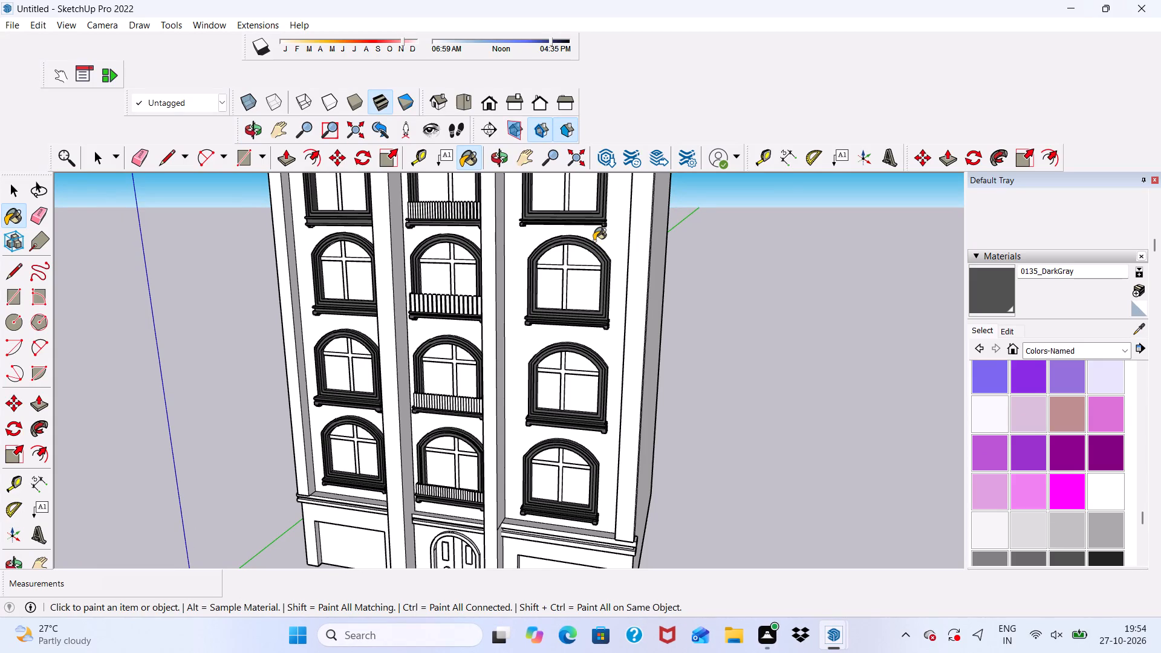
{"action": "key", "text": "space"}
{"action": "scroll", "coordinate": [483, 204], "scroll_direction": "down", "scroll_amount": 5}
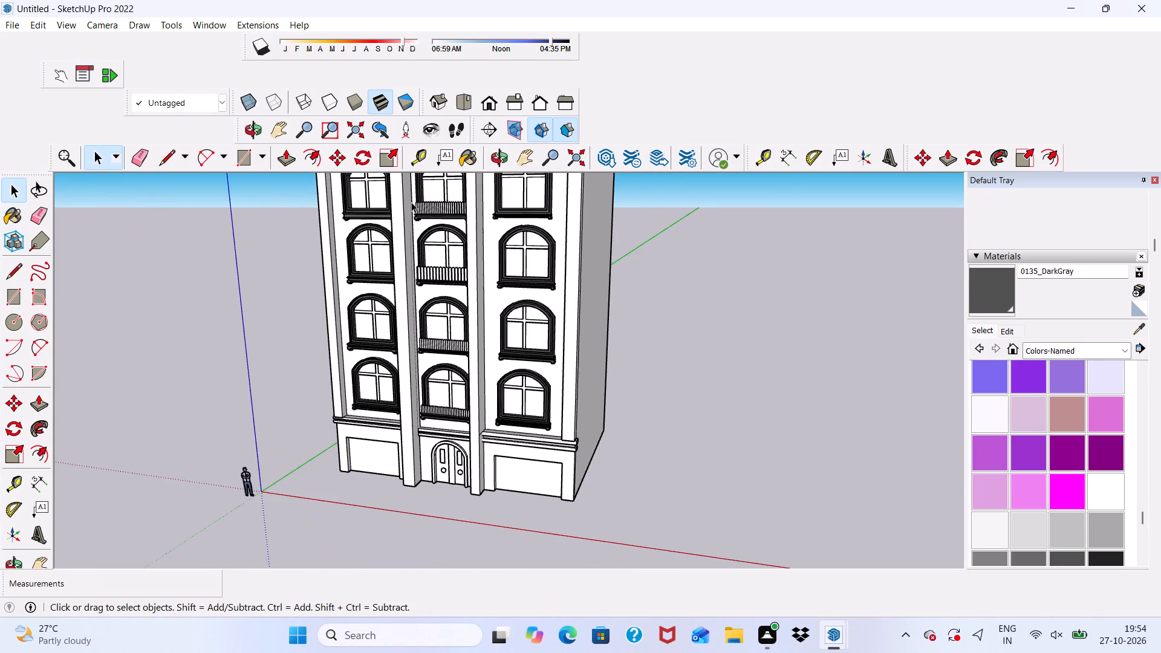
{"action": "scroll", "coordinate": [411, 202], "scroll_direction": "up", "scroll_amount": 2}
Show the facade in the standard front view and look through the Colors-Named swatches for a baluster colour.
{"action": "left_click", "coordinate": [488, 105]}
{"action": "scroll", "coordinate": [496, 369], "scroll_direction": "up", "scroll_amount": 2}
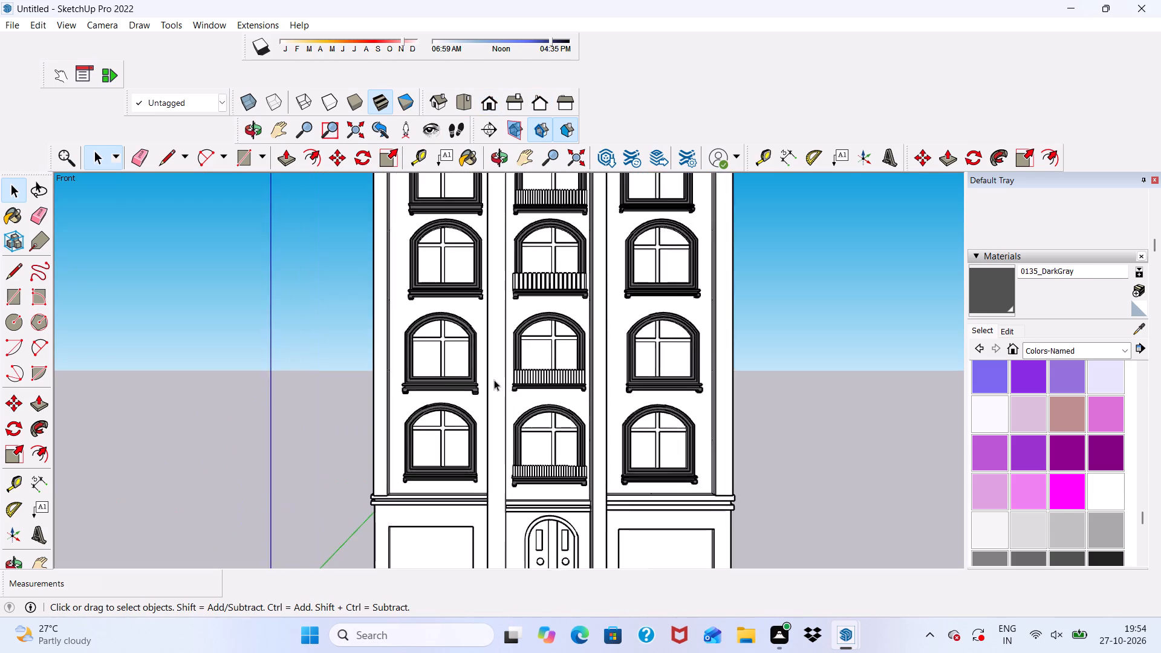
{"action": "scroll", "coordinate": [484, 400], "scroll_direction": "down", "scroll_amount": 6}
{"action": "scroll", "coordinate": [495, 440], "scroll_direction": "up", "scroll_amount": 13}
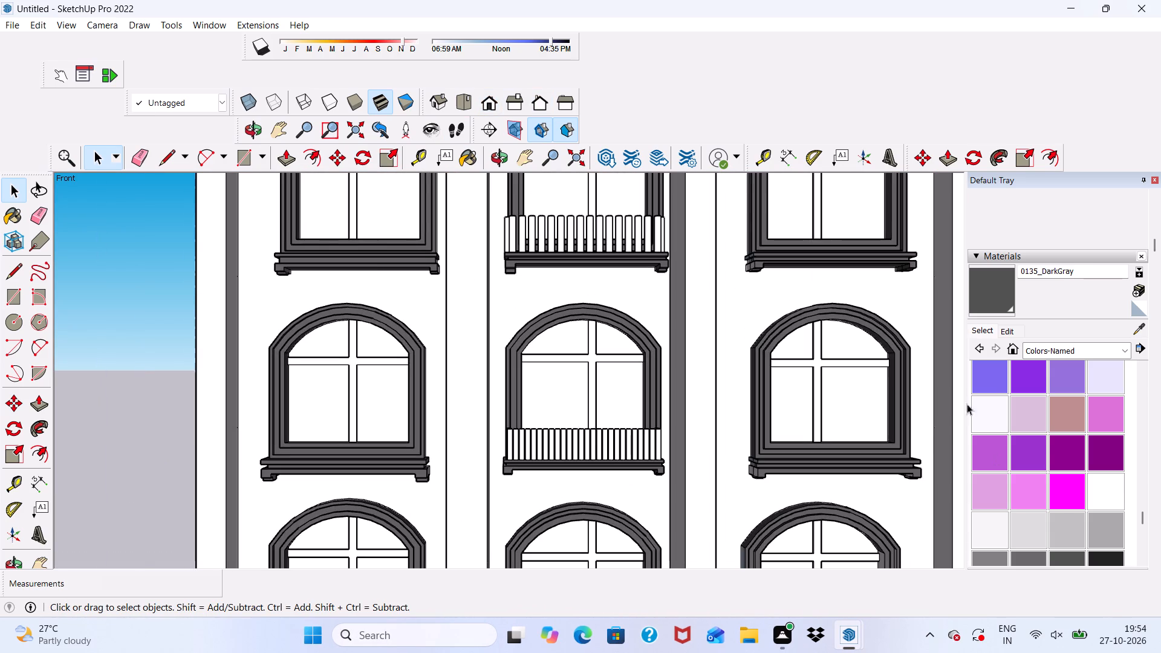
{"action": "scroll", "coordinate": [1027, 412], "scroll_direction": "down", "scroll_amount": 2}
{"action": "scroll", "coordinate": [1034, 419], "scroll_direction": "up", "scroll_amount": 3}
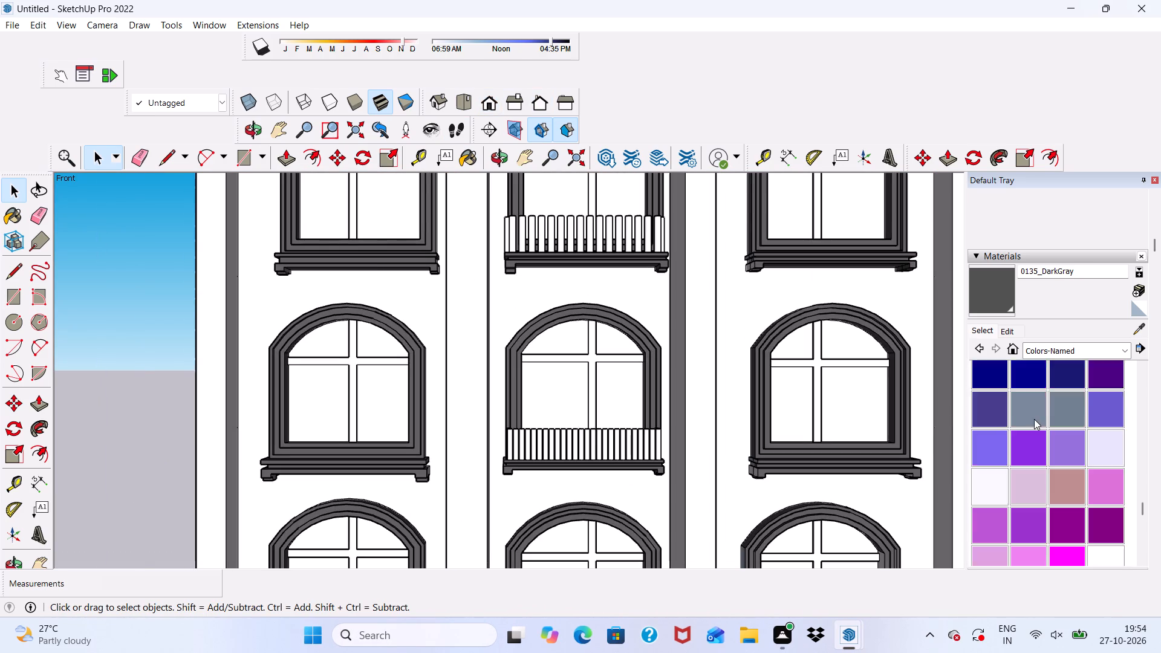
{"action": "scroll", "coordinate": [1034, 419], "scroll_direction": "up", "scroll_amount": 7}
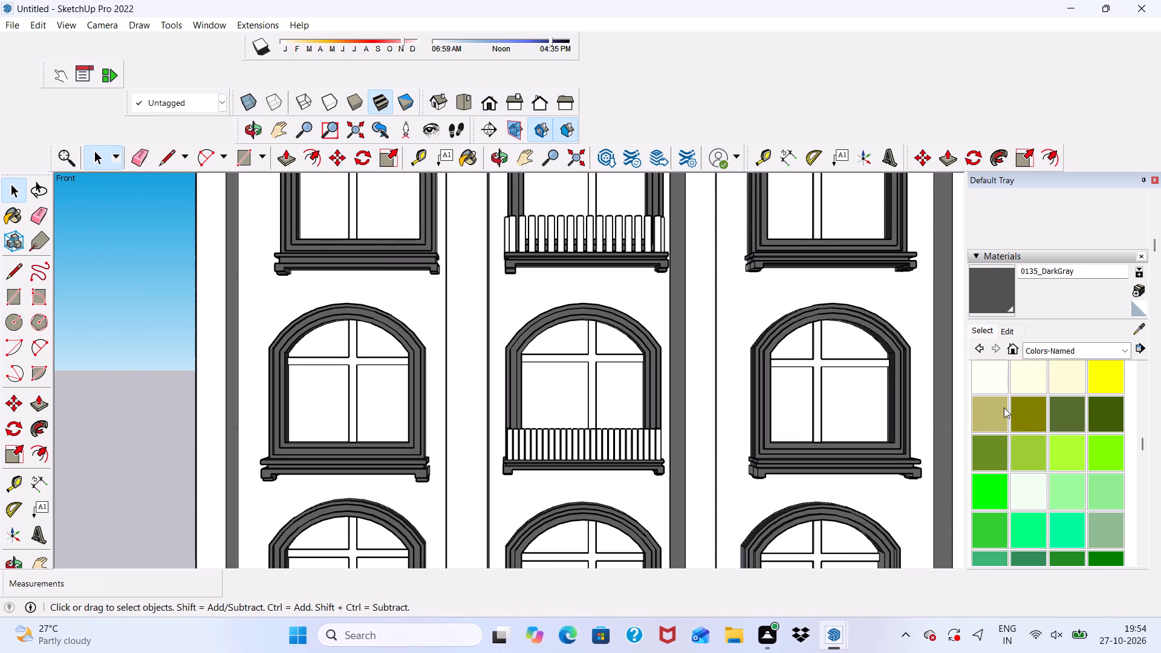
{"action": "scroll", "coordinate": [597, 346], "scroll_direction": "down", "scroll_amount": 6}
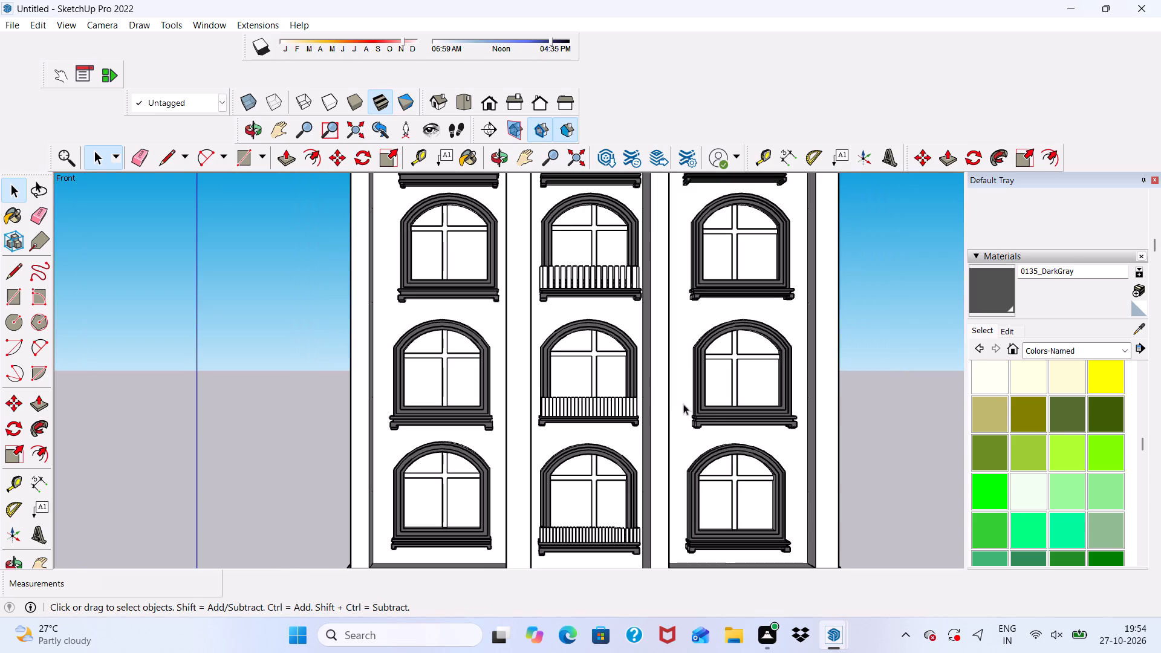
{"action": "scroll", "coordinate": [1027, 423], "scroll_direction": "down", "scroll_amount": 4}
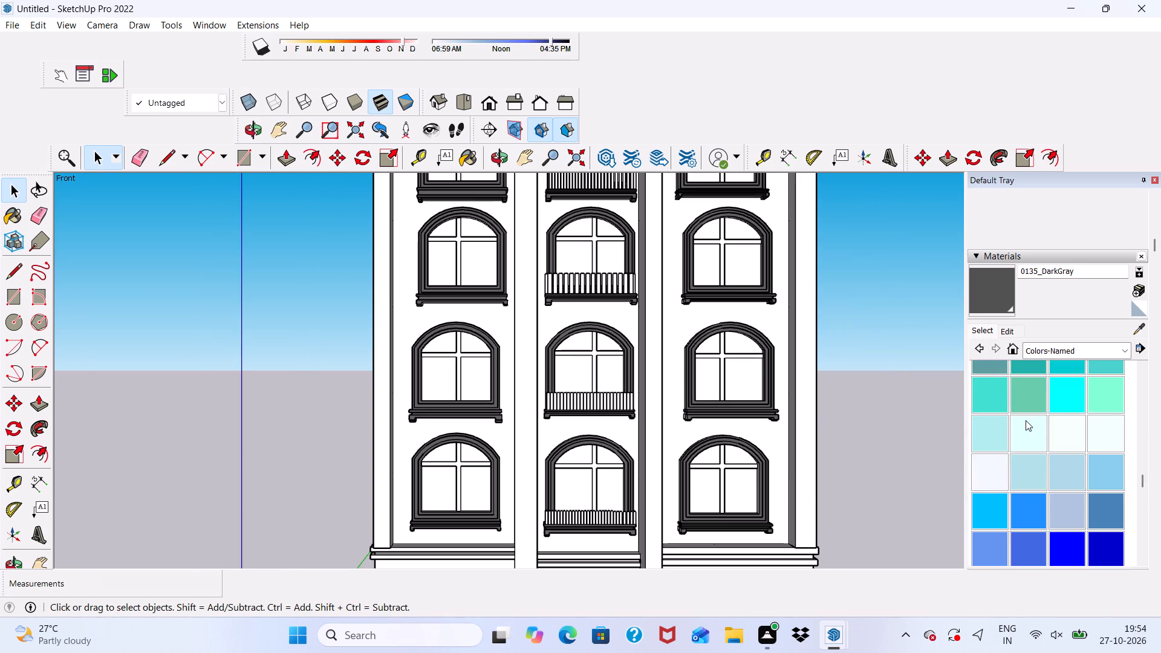
{"action": "scroll", "coordinate": [1026, 408], "scroll_direction": "up", "scroll_amount": 3}
{"action": "scroll", "coordinate": [1026, 408], "scroll_direction": "down", "scroll_amount": 1}
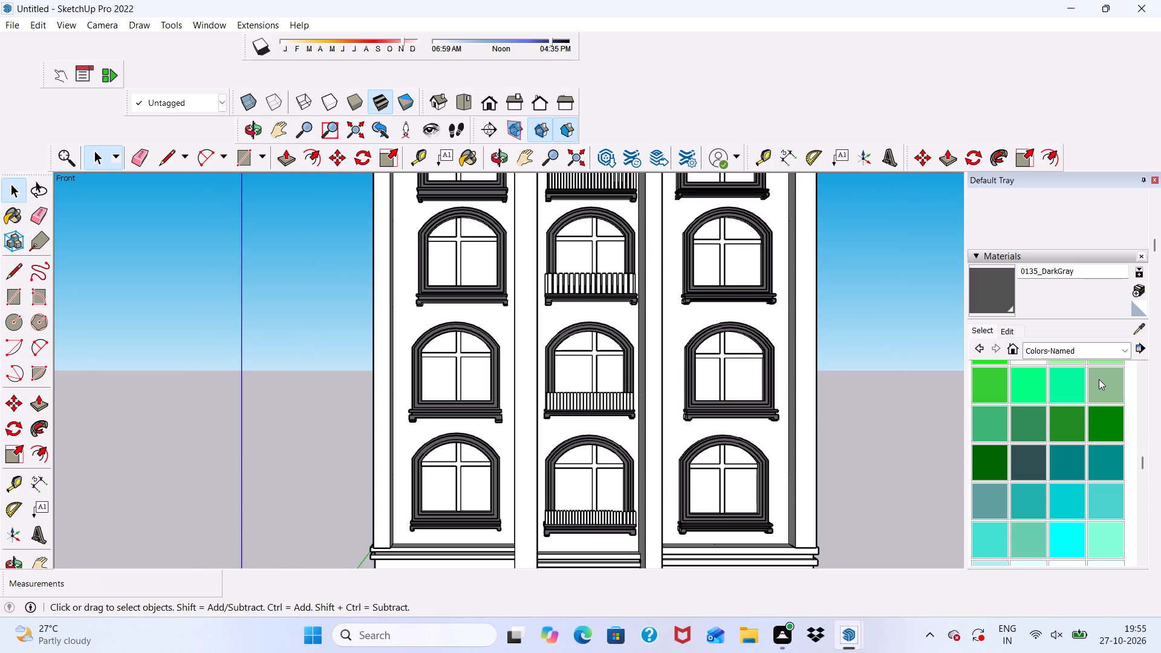
{"action": "scroll", "coordinate": [1099, 379], "scroll_direction": "down", "scroll_amount": 9}
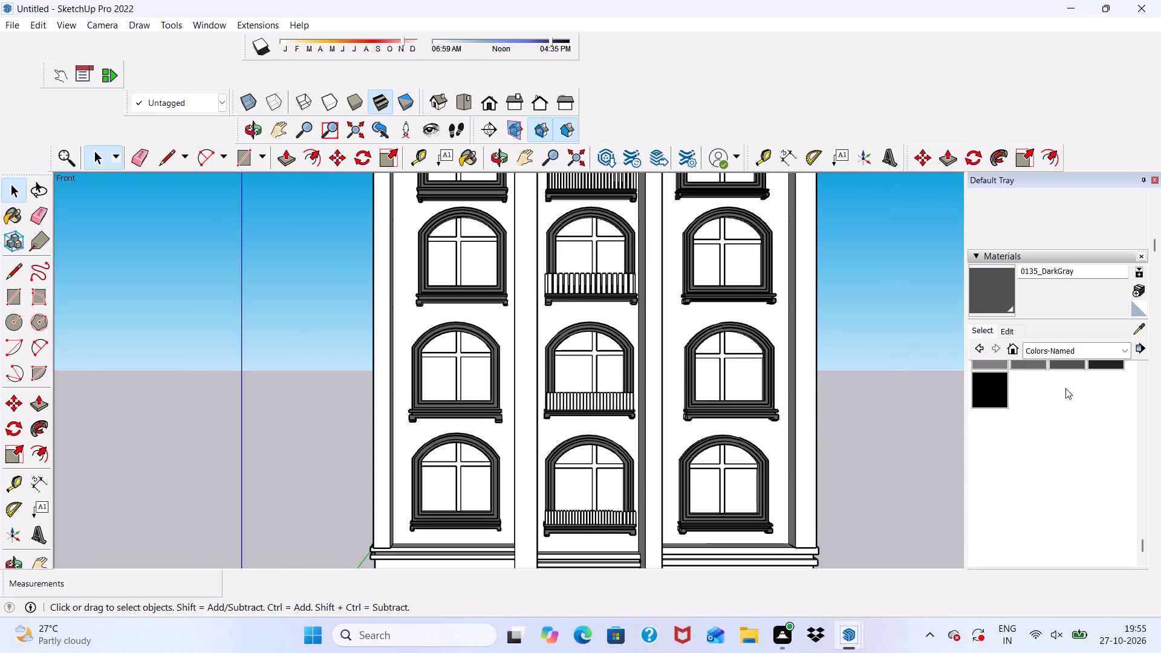
{"action": "scroll", "coordinate": [1055, 387], "scroll_direction": "up", "scroll_amount": 1}
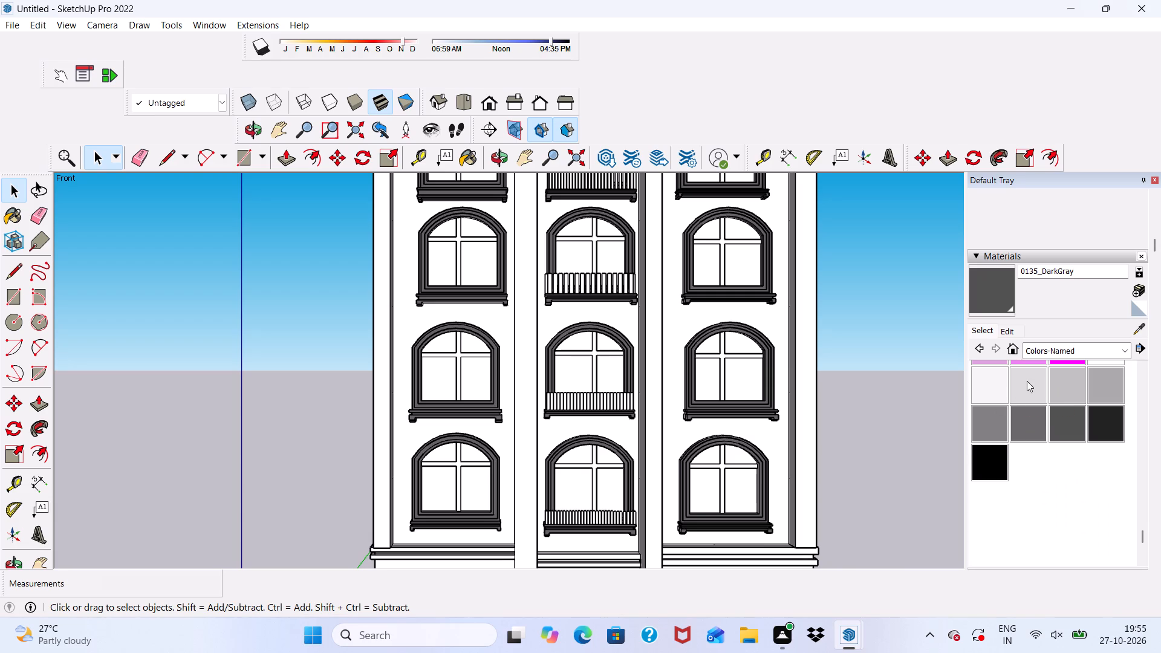
Paint the left half of the front balusters on the middle column's second-lowest balcony with 0132_LightGray.
{"action": "left_click", "coordinate": [1099, 377]}
{"action": "scroll", "coordinate": [565, 374], "scroll_direction": "up", "scroll_amount": 4}
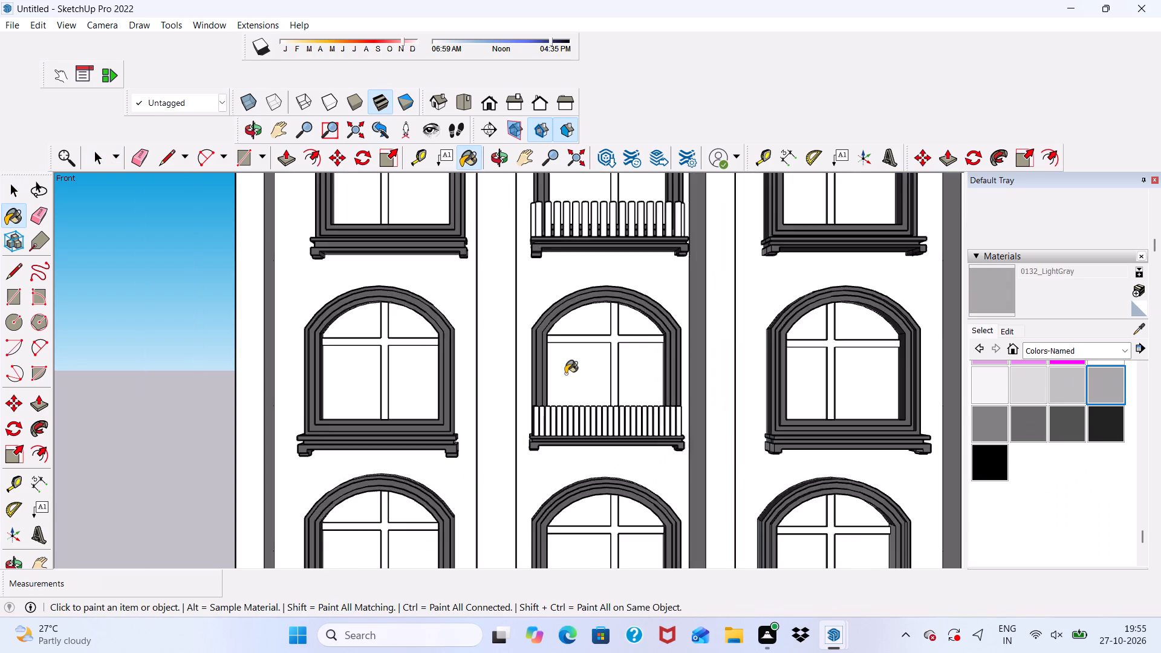
{"action": "scroll", "coordinate": [565, 374], "scroll_direction": "up", "scroll_amount": 13}
{"action": "left_click", "coordinate": [545, 414]}
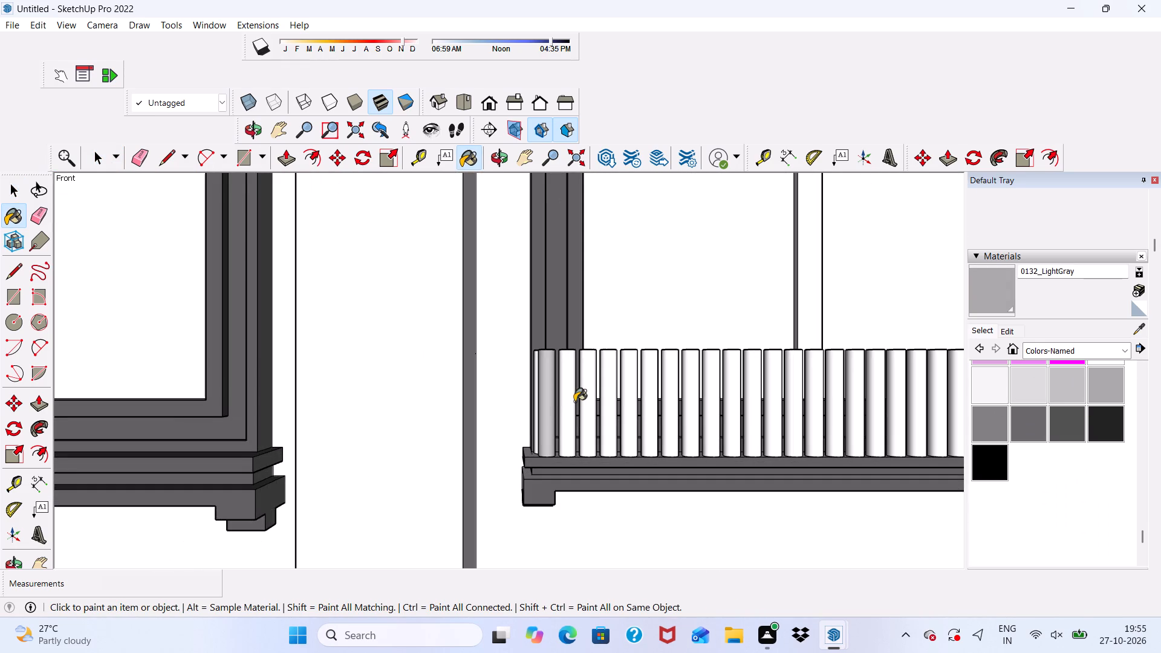
{"action": "left_click", "coordinate": [570, 410]}
{"action": "left_click", "coordinate": [589, 398]}
{"action": "left_click", "coordinate": [603, 394]}
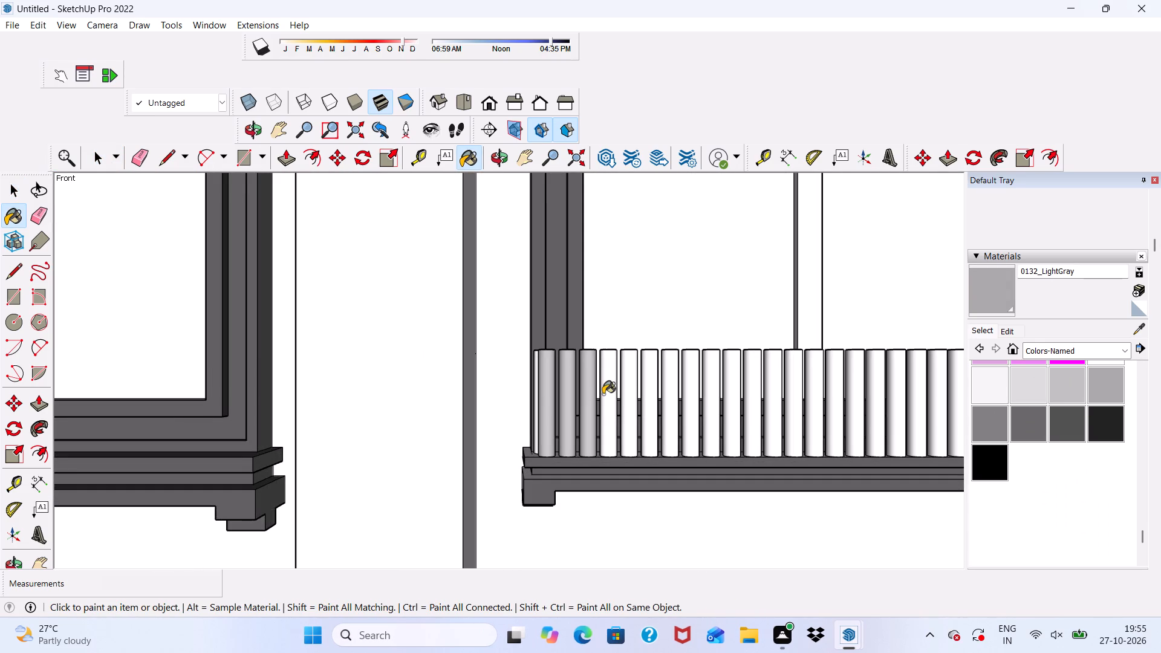
{"action": "left_click", "coordinate": [623, 388]}
{"action": "scroll", "coordinate": [651, 388], "scroll_direction": "up", "scroll_amount": 5}
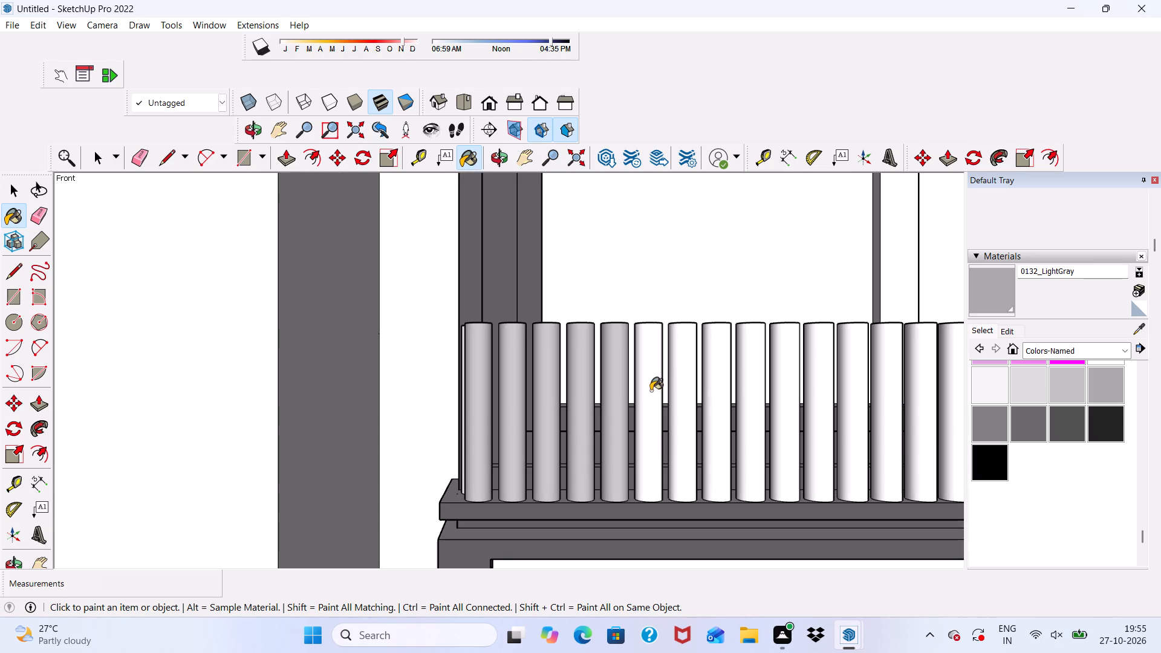
{"action": "left_click", "coordinate": [651, 391]}
{"action": "left_click", "coordinate": [689, 412]}
{"action": "left_click", "coordinate": [717, 404]}
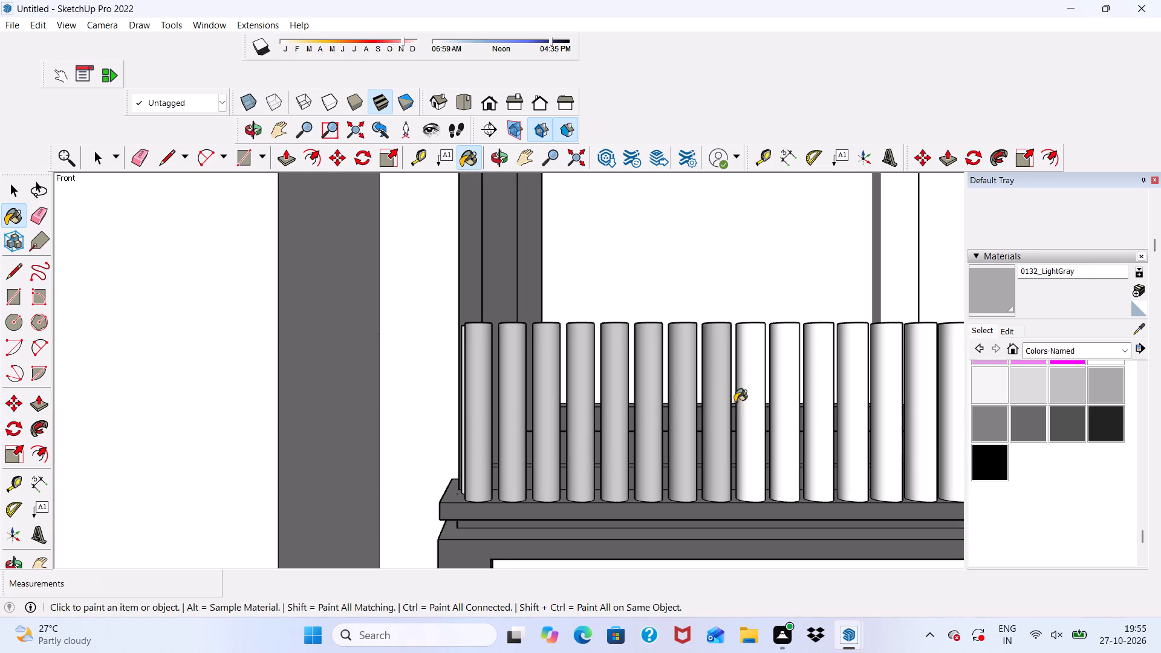
{"action": "left_click", "coordinate": [745, 397]}
{"action": "left_click", "coordinate": [786, 394]}
{"action": "left_click", "coordinate": [819, 384]}
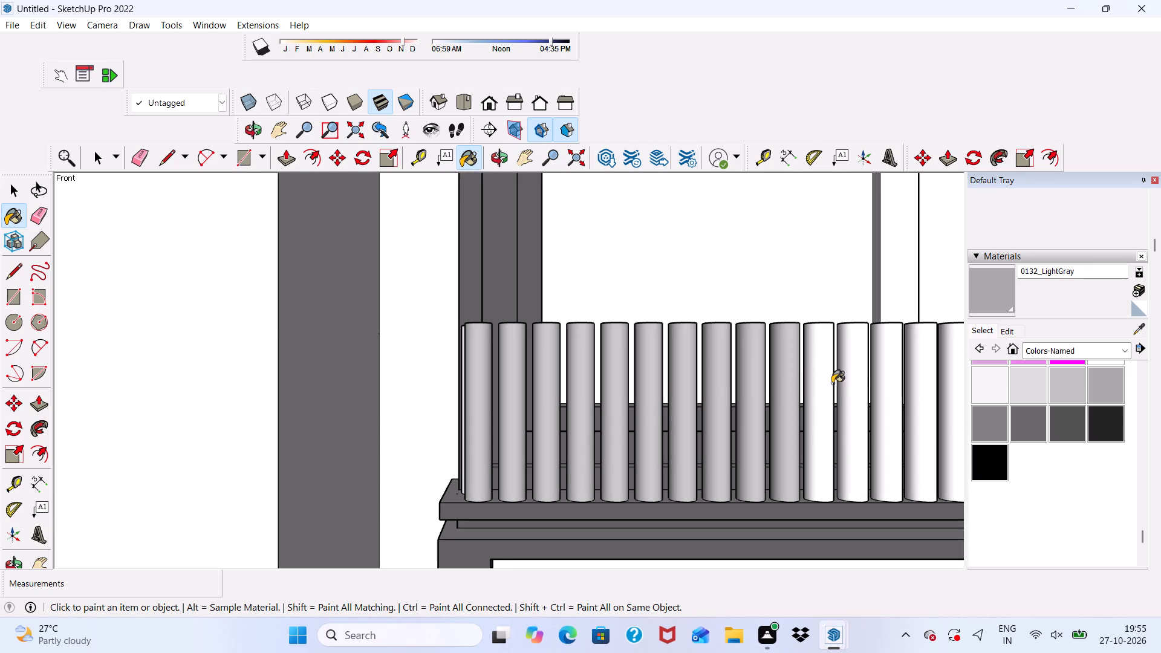
{"action": "left_click", "coordinate": [851, 378]}
Continue the 0132_LightGray paint along the middle front balusters of the same balcony, working towards its right end.
{"action": "scroll", "coordinate": [482, 359], "scroll_direction": "down", "scroll_amount": 15}
{"action": "scroll", "coordinate": [594, 375], "scroll_direction": "up", "scroll_amount": 13}
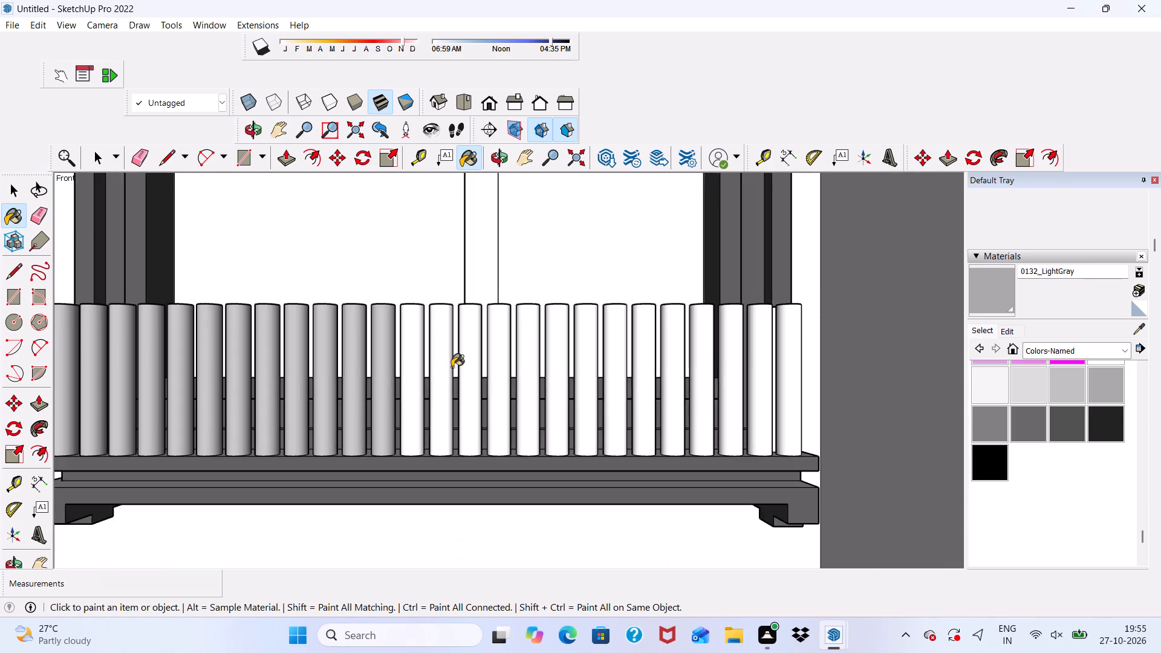
{"action": "scroll", "coordinate": [402, 365], "scroll_direction": "up", "scroll_amount": 3}
{"action": "left_click", "coordinate": [401, 362]}
{"action": "left_click", "coordinate": [455, 351]}
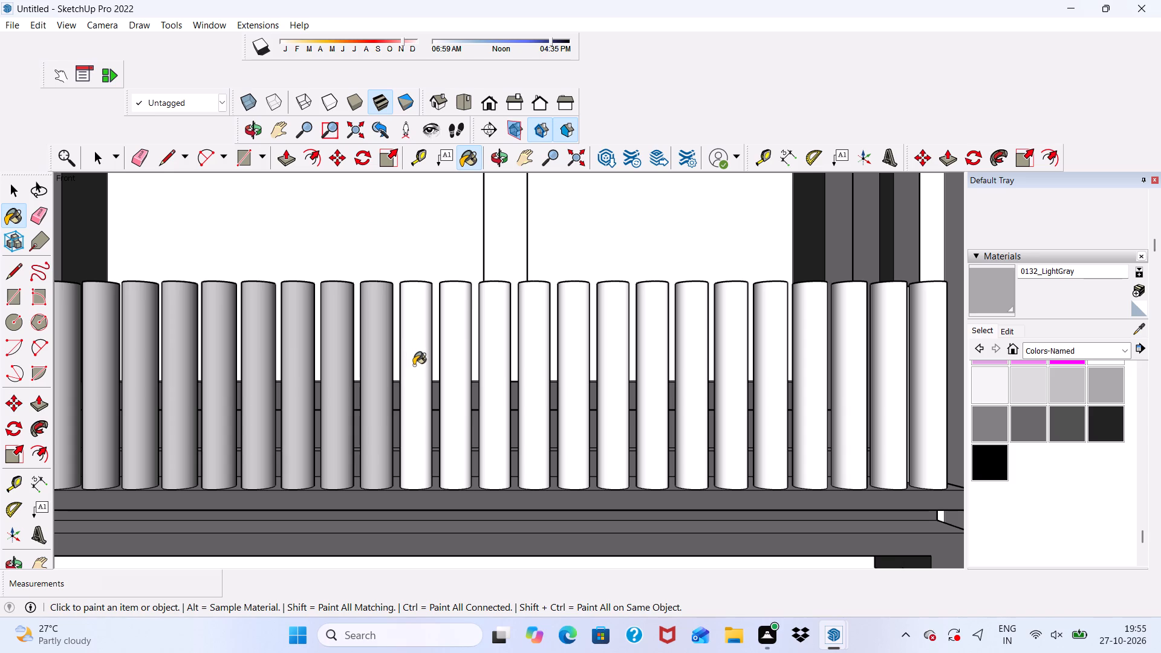
{"action": "left_click", "coordinate": [414, 365]}
{"action": "left_click", "coordinate": [509, 371]}
{"action": "left_click", "coordinate": [526, 368]}
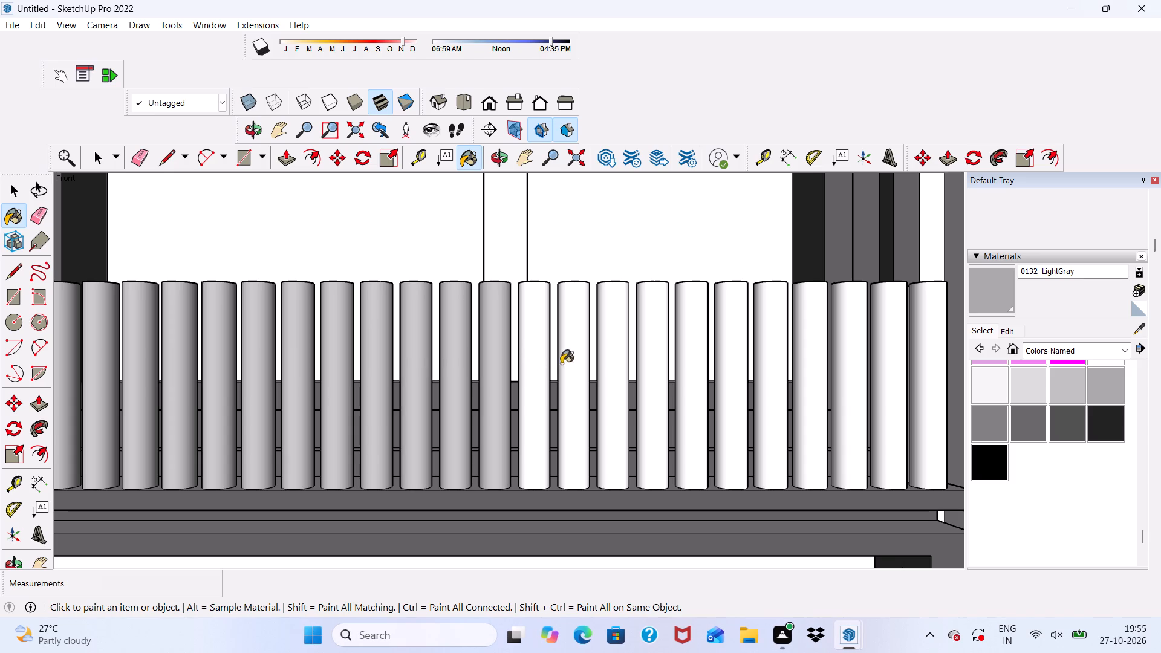
{"action": "left_click", "coordinate": [561, 363]}
{"action": "left_click", "coordinate": [611, 366]}
{"action": "left_click", "coordinate": [649, 363]}
{"action": "left_click", "coordinate": [686, 363]}
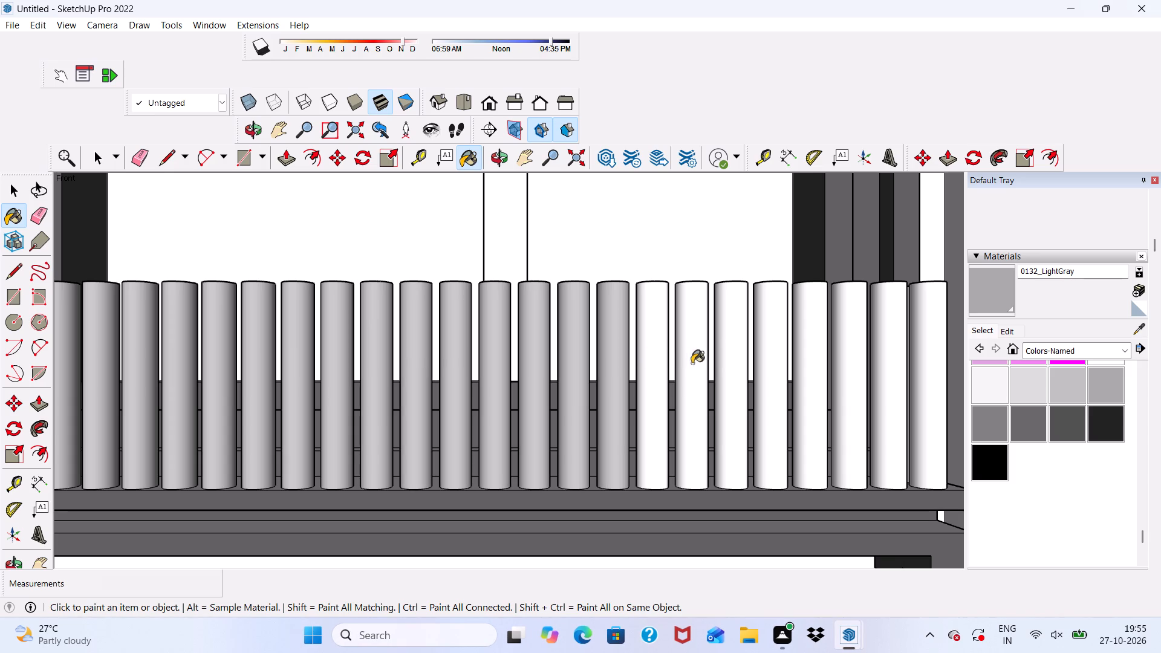
Paint the last six front balusters at the right end of the same balcony with 0132_LightGray.
{"action": "left_click", "coordinate": [727, 366]}
{"action": "left_click", "coordinate": [773, 378]}
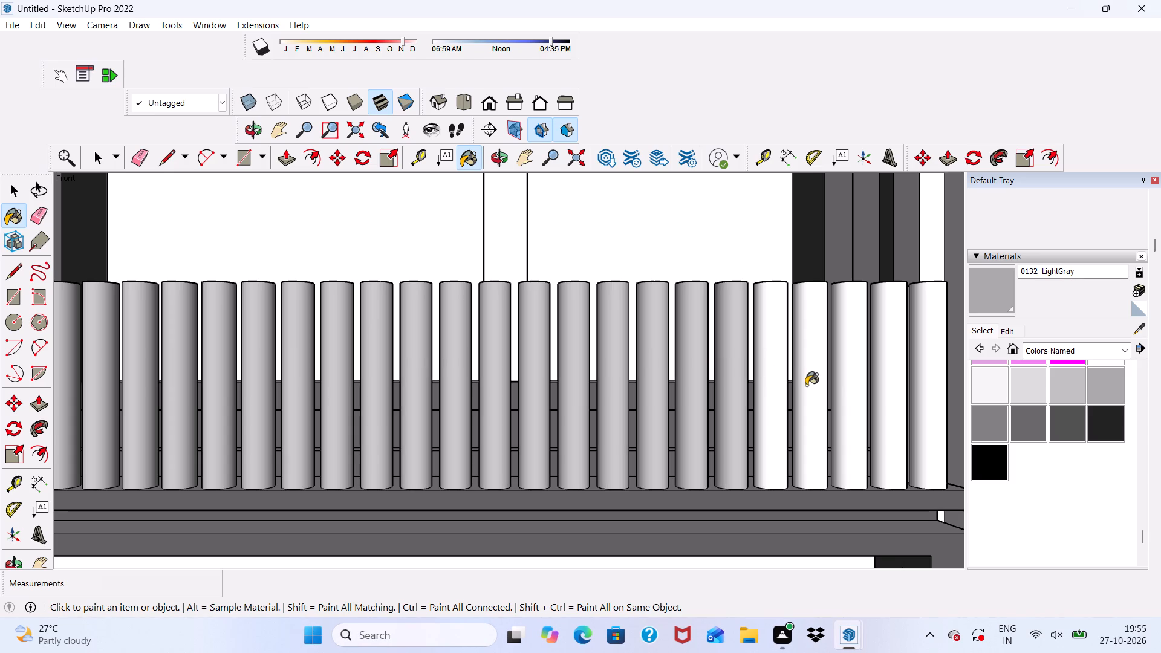
{"action": "left_click", "coordinate": [806, 385]}
{"action": "left_click", "coordinate": [845, 384]}
{"action": "scroll", "coordinate": [653, 362], "scroll_direction": "down", "scroll_amount": 8}
{"action": "scroll", "coordinate": [772, 388], "scroll_direction": "up", "scroll_amount": 8}
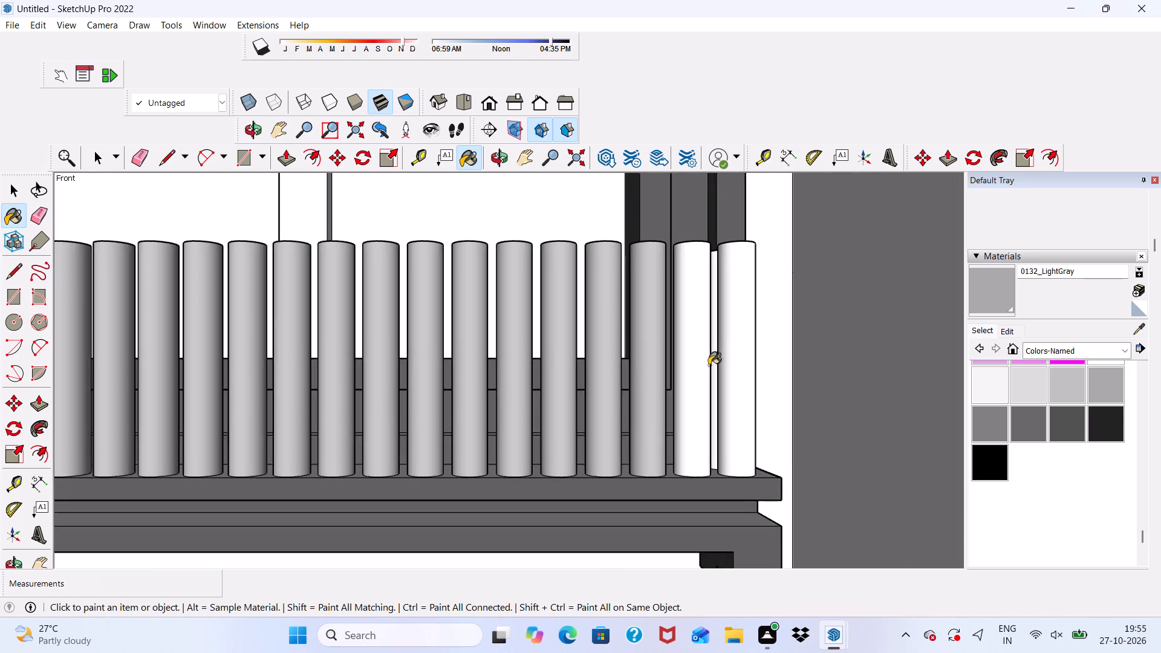
{"action": "scroll", "coordinate": [709, 365], "scroll_direction": "up", "scroll_amount": 2}
{"action": "left_click", "coordinate": [689, 358]}
{"action": "left_click", "coordinate": [740, 346]}
Paint the top faces of the right-end balusters, including the rear one by the wall, with 0132_LightGray on the same balcony.
{"action": "scroll", "coordinate": [730, 353], "scroll_direction": "down", "scroll_amount": 3}
{"action": "middle_click_drag", "start_coordinate": [727, 356], "coordinate": [681, 586]}
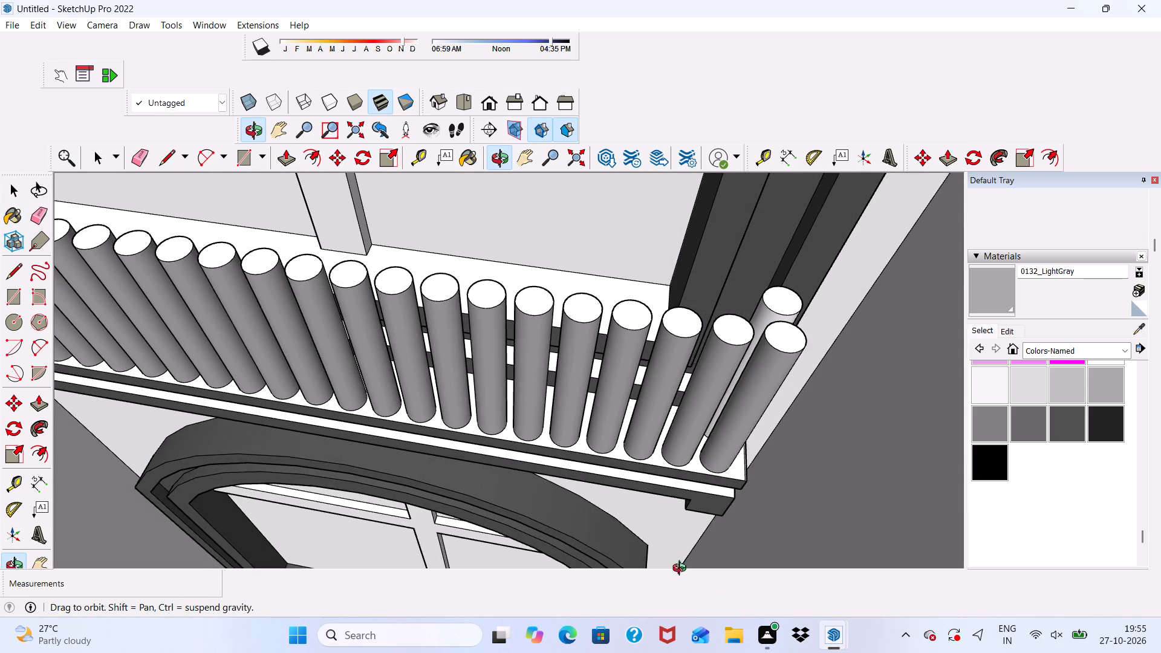
{"action": "scroll", "coordinate": [789, 313], "scroll_direction": "up", "scroll_amount": 4}
{"action": "left_click", "coordinate": [786, 297]}
{"action": "left_click", "coordinate": [787, 331]}
{"action": "left_click", "coordinate": [764, 314]}
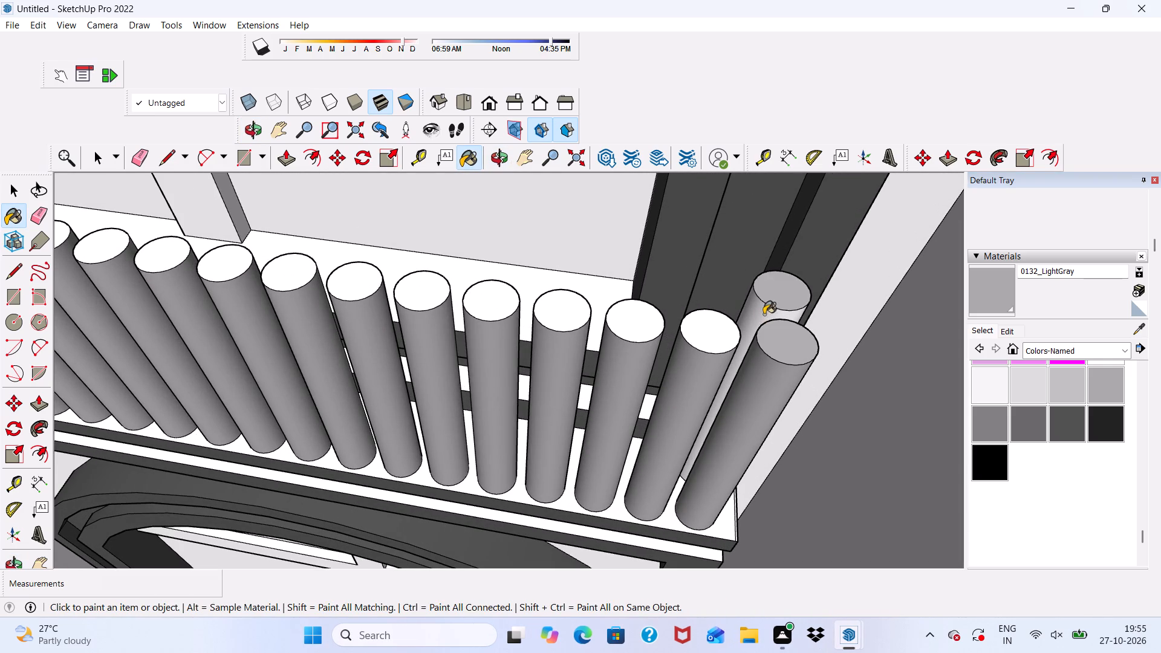
{"action": "left_click", "coordinate": [708, 341]}
{"action": "left_click", "coordinate": [617, 320]}
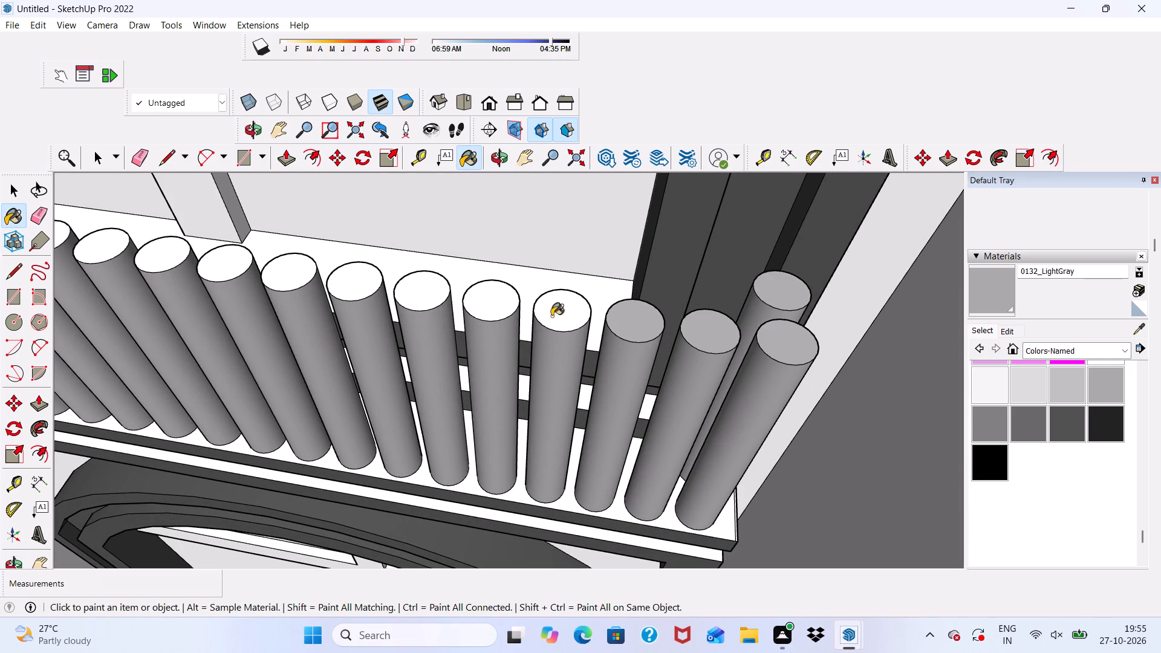
{"action": "left_click", "coordinate": [551, 316]}
{"action": "left_click", "coordinate": [497, 299]}
{"action": "scroll", "coordinate": [388, 303], "scroll_direction": "up", "scroll_amount": 2}
{"action": "left_click", "coordinate": [418, 283]}
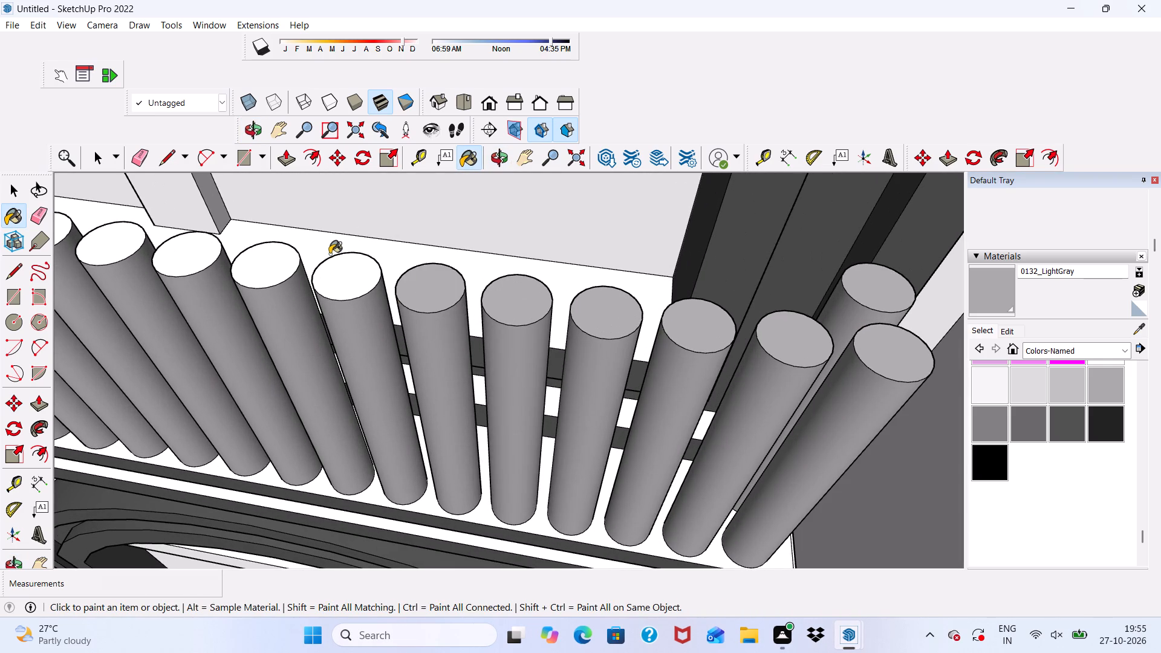
{"action": "left_click", "coordinate": [343, 290]}
{"action": "left_click", "coordinate": [276, 276]}
Paint the top faces of the left-end balusters, including the rear one by the wall, with 0132_LightGray on the same balcony.
{"action": "scroll", "coordinate": [276, 276], "scroll_direction": "down", "scroll_amount": 16}
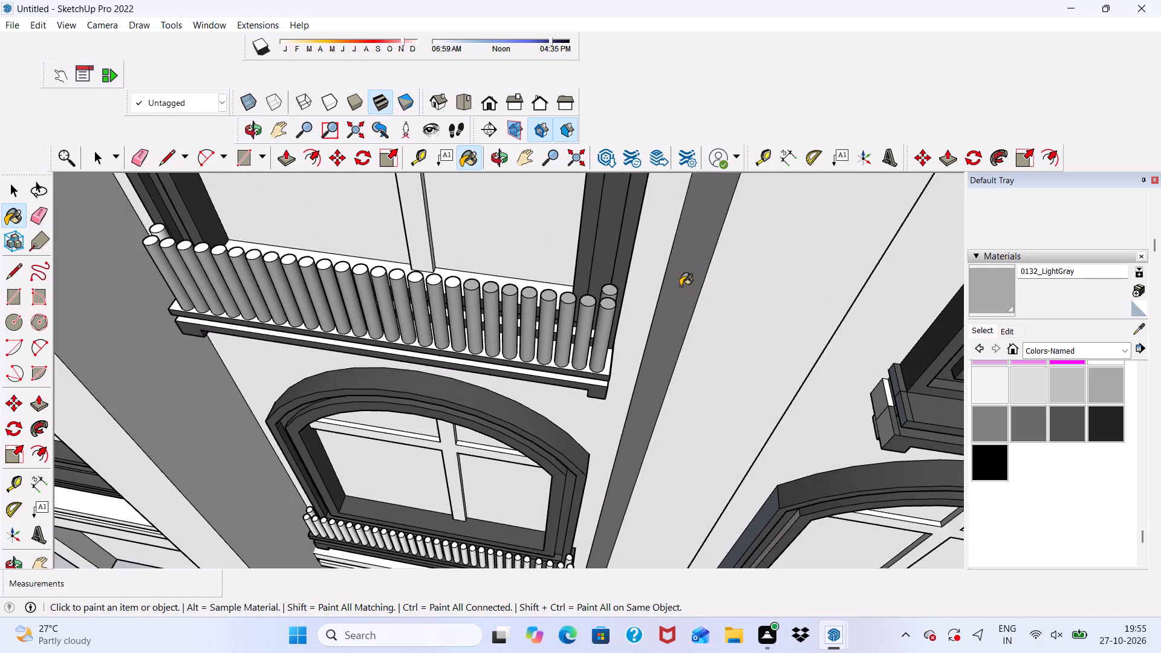
{"action": "scroll", "coordinate": [167, 230], "scroll_direction": "up", "scroll_amount": 9}
{"action": "left_click", "coordinate": [138, 229]}
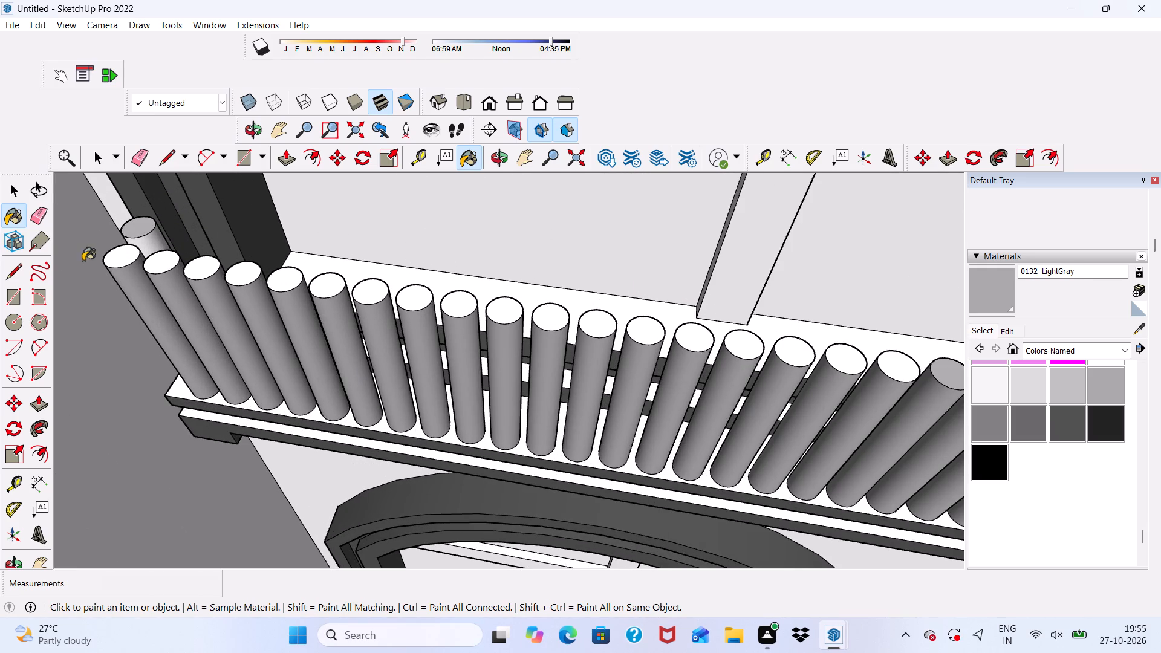
{"action": "left_click", "coordinate": [122, 259]}
{"action": "left_click", "coordinate": [166, 266]}
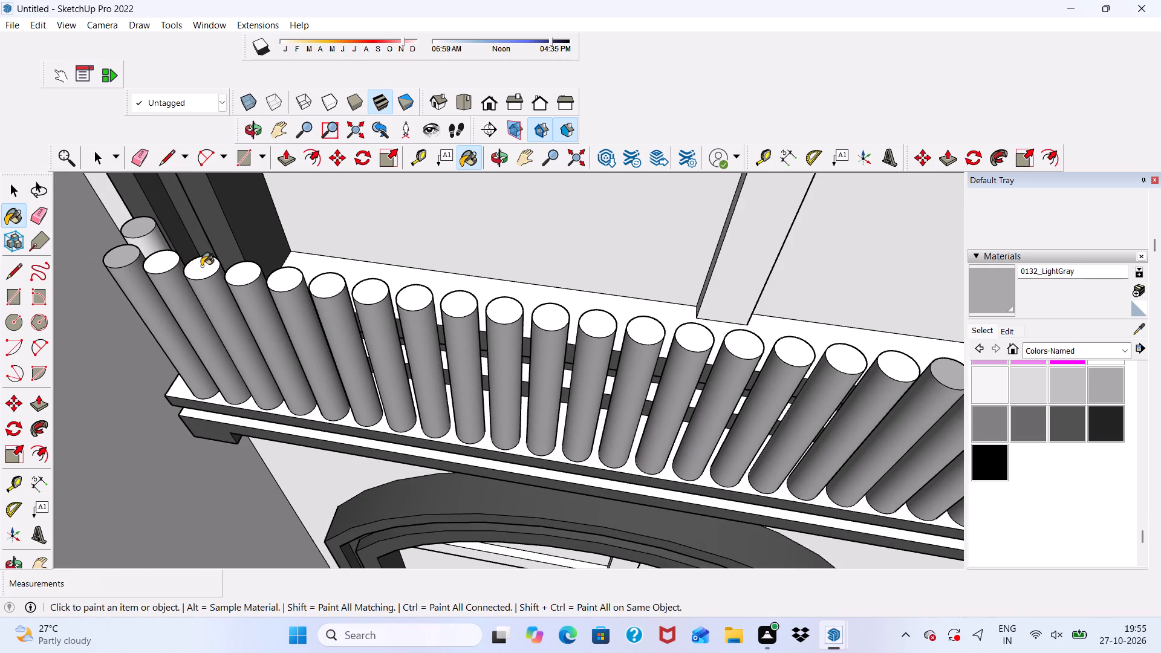
{"action": "left_click", "coordinate": [201, 266]}
{"action": "left_click", "coordinate": [238, 273]}
{"action": "left_click", "coordinate": [279, 276]}
{"action": "left_click", "coordinate": [310, 282]}
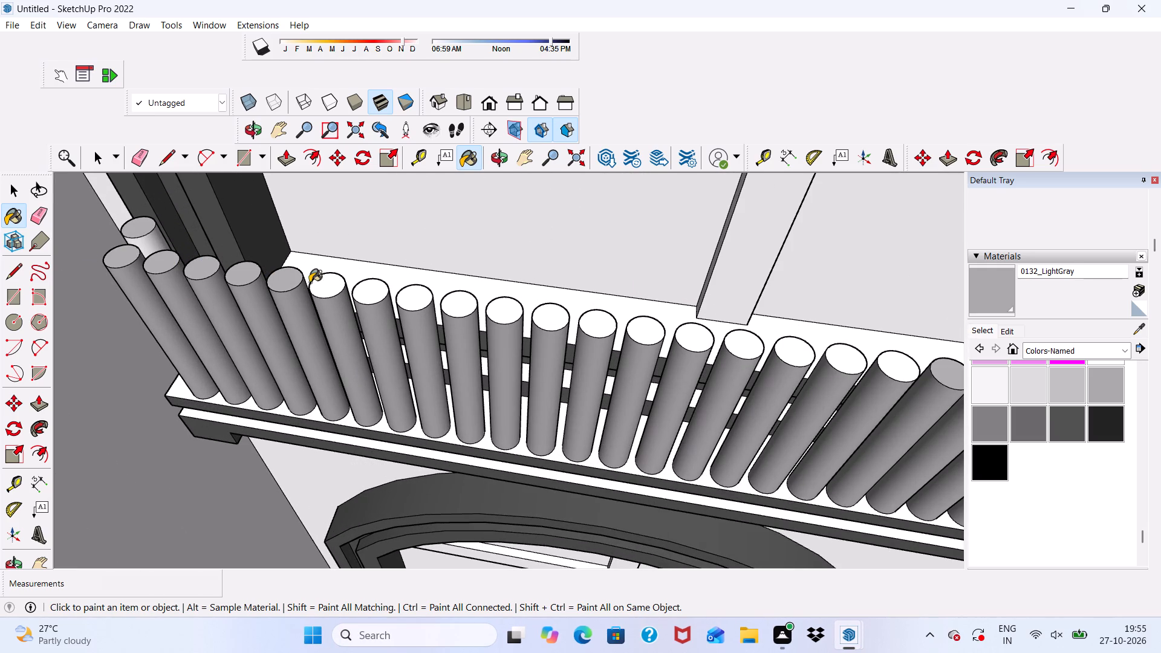
{"action": "left_click_drag", "start_coordinate": [305, 285], "coordinate": [310, 285]}
{"action": "left_click", "coordinate": [320, 285]}
{"action": "left_click", "coordinate": [366, 289]}
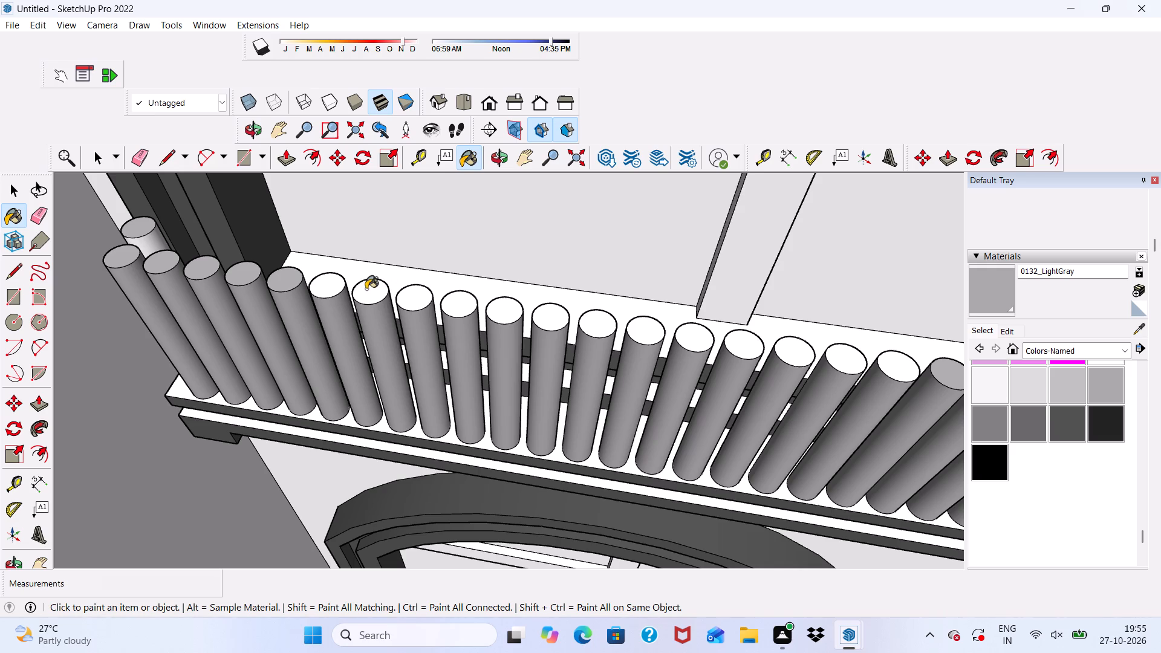
Paint the remaining white top faces of the middle balusters on the same balcony with 0132_LightGray.
{"action": "left_click_drag", "start_coordinate": [389, 290], "coordinate": [403, 295]}
{"action": "left_click", "coordinate": [461, 304]}
{"action": "left_click", "coordinate": [512, 308]}
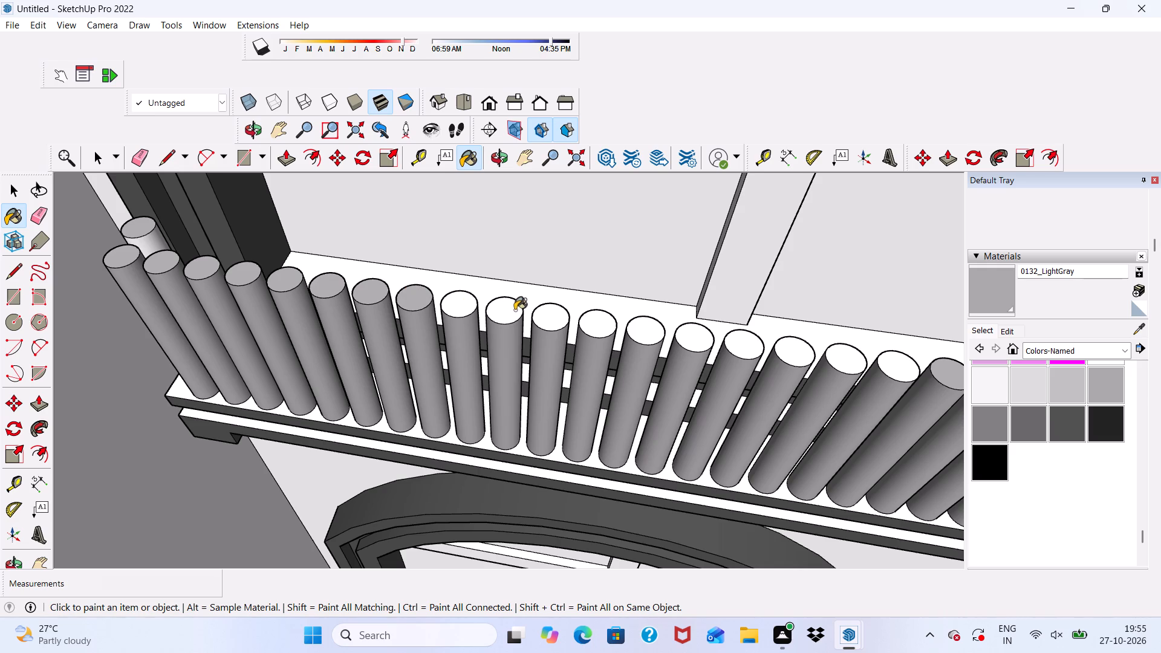
{"action": "left_click", "coordinate": [537, 317]}
{"action": "left_click", "coordinate": [592, 320]}
{"action": "left_click_drag", "start_coordinate": [631, 331], "coordinate": [652, 334]}
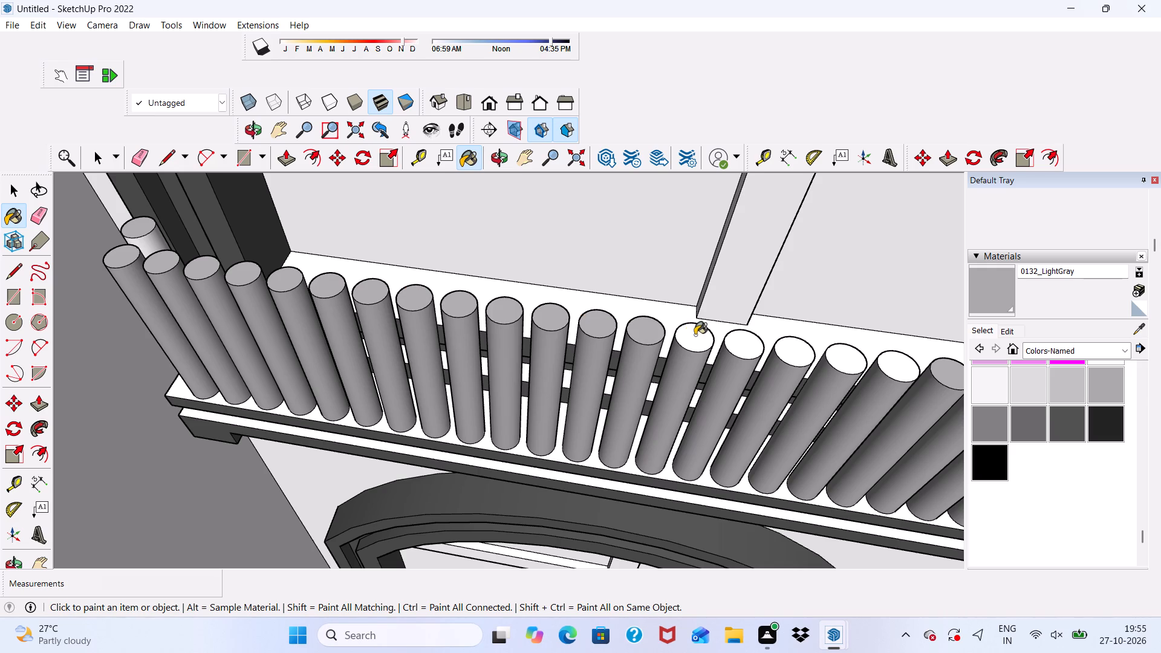
{"action": "left_click", "coordinate": [695, 335]}
{"action": "scroll", "coordinate": [579, 435], "scroll_direction": "down", "scroll_amount": 10}
{"action": "scroll", "coordinate": [526, 498], "scroll_direction": "up", "scroll_amount": 11}
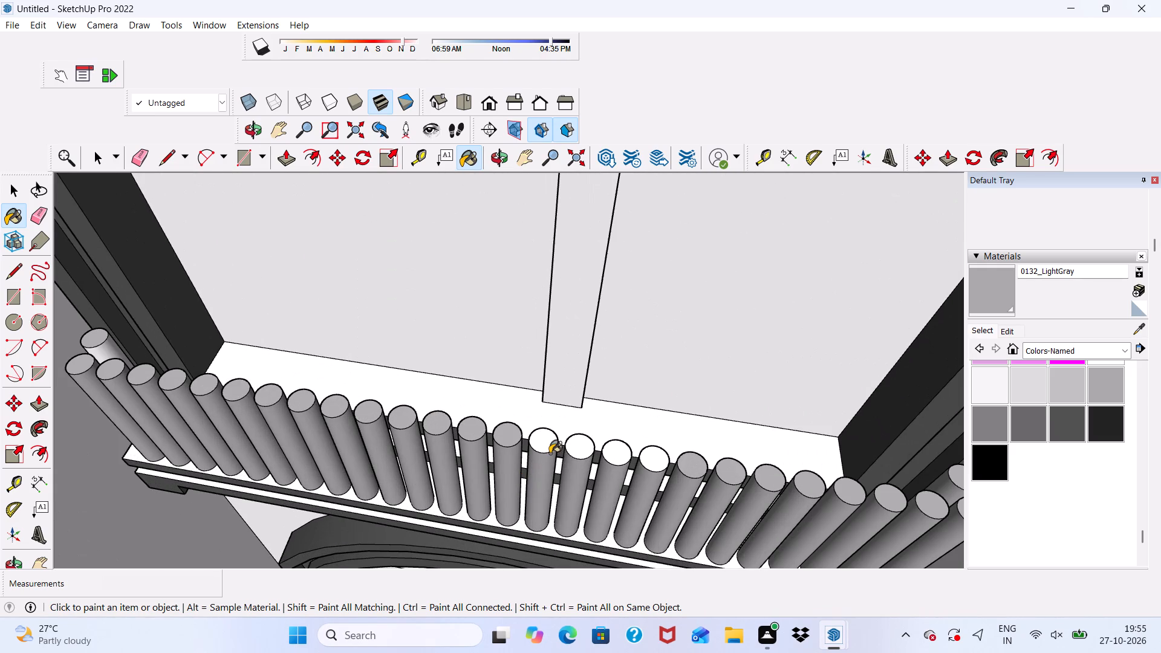
{"action": "left_click", "coordinate": [548, 446]}
{"action": "left_click", "coordinate": [585, 437]}
{"action": "left_click", "coordinate": [631, 461]}
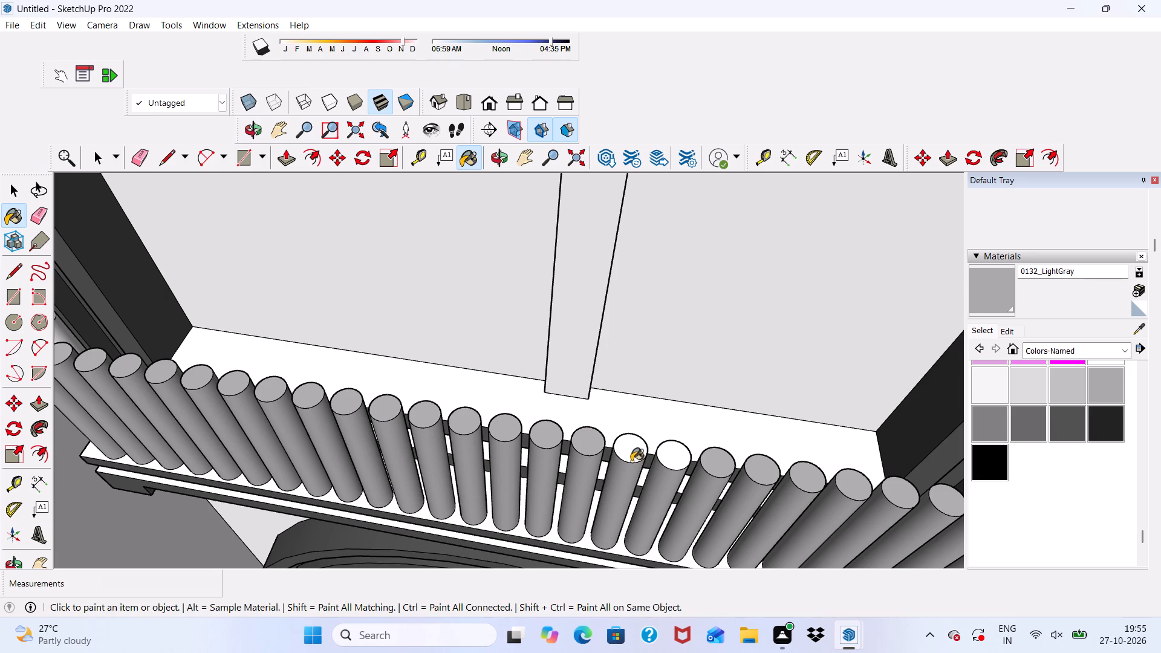
{"action": "left_click", "coordinate": [675, 449]}
On the next balcony up in the middle column, paint the left rear baluster and first three front balusters with 0132_LightGray.
{"action": "scroll", "coordinate": [532, 432], "scroll_direction": "down", "scroll_amount": 9}
{"action": "middle_click_drag", "start_coordinate": [547, 430], "coordinate": [369, 483]}
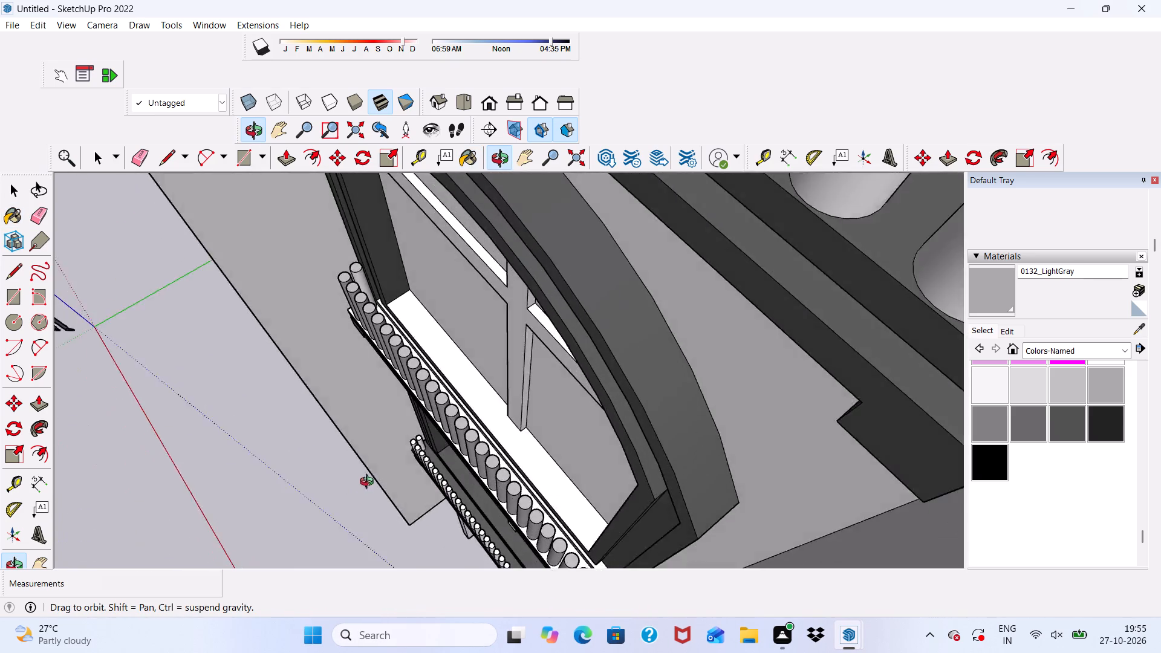
{"action": "middle_click_drag", "start_coordinate": [369, 483], "coordinate": [581, 319]}
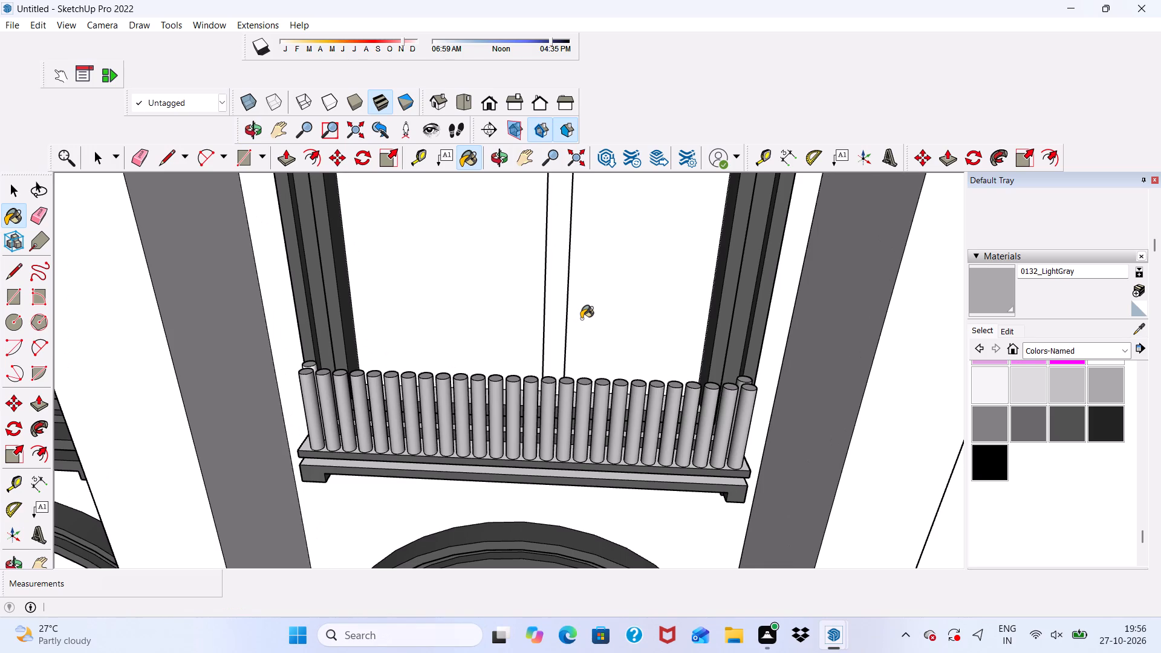
{"action": "scroll", "coordinate": [565, 226], "scroll_direction": "down", "scroll_amount": 2}
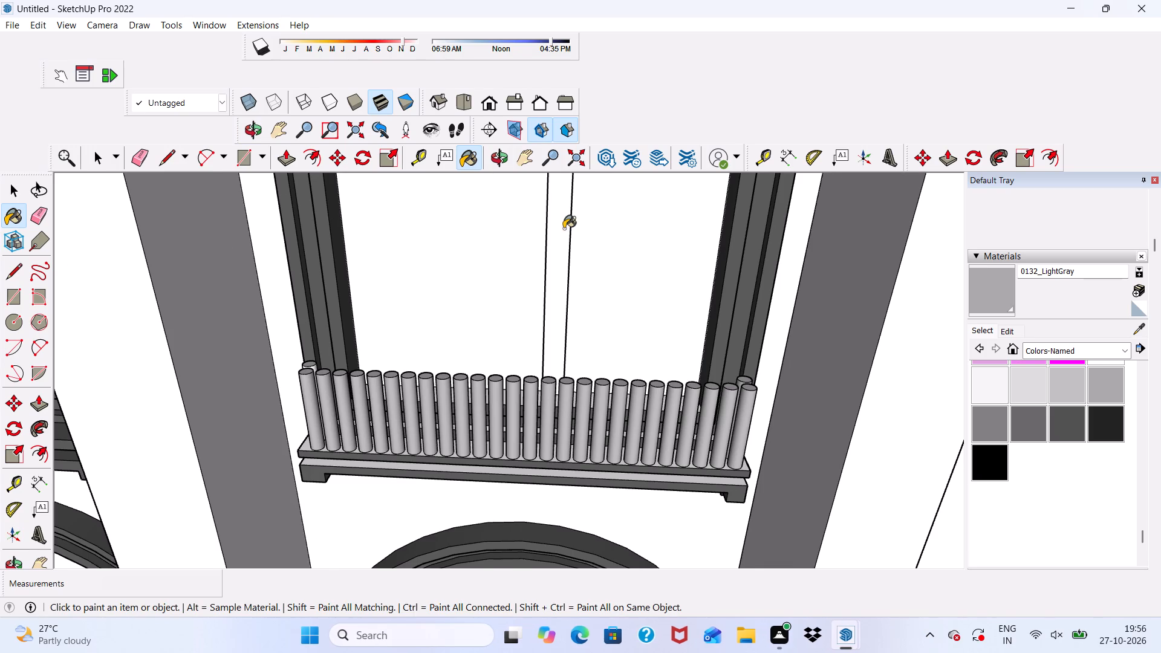
{"action": "scroll", "coordinate": [564, 229], "scroll_direction": "down", "scroll_amount": 8}
{"action": "scroll", "coordinate": [560, 281], "scroll_direction": "up", "scroll_amount": 1}
{"action": "scroll", "coordinate": [547, 267], "scroll_direction": "down", "scroll_amount": 11}
{"action": "scroll", "coordinate": [530, 227], "scroll_direction": "up", "scroll_amount": 3}
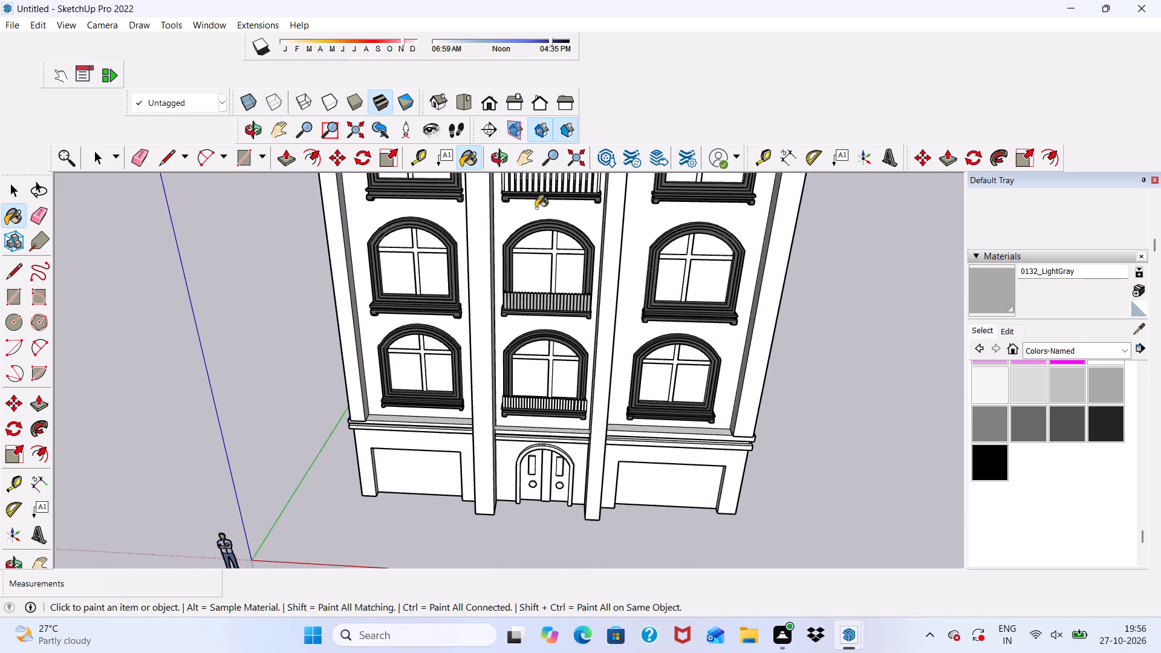
{"action": "scroll", "coordinate": [536, 208], "scroll_direction": "up", "scroll_amount": 3}
{"action": "scroll", "coordinate": [547, 183], "scroll_direction": "down", "scroll_amount": 11}
{"action": "scroll", "coordinate": [501, 304], "scroll_direction": "up", "scroll_amount": 20}
{"action": "scroll", "coordinate": [501, 304], "scroll_direction": "up", "scroll_amount": 2}
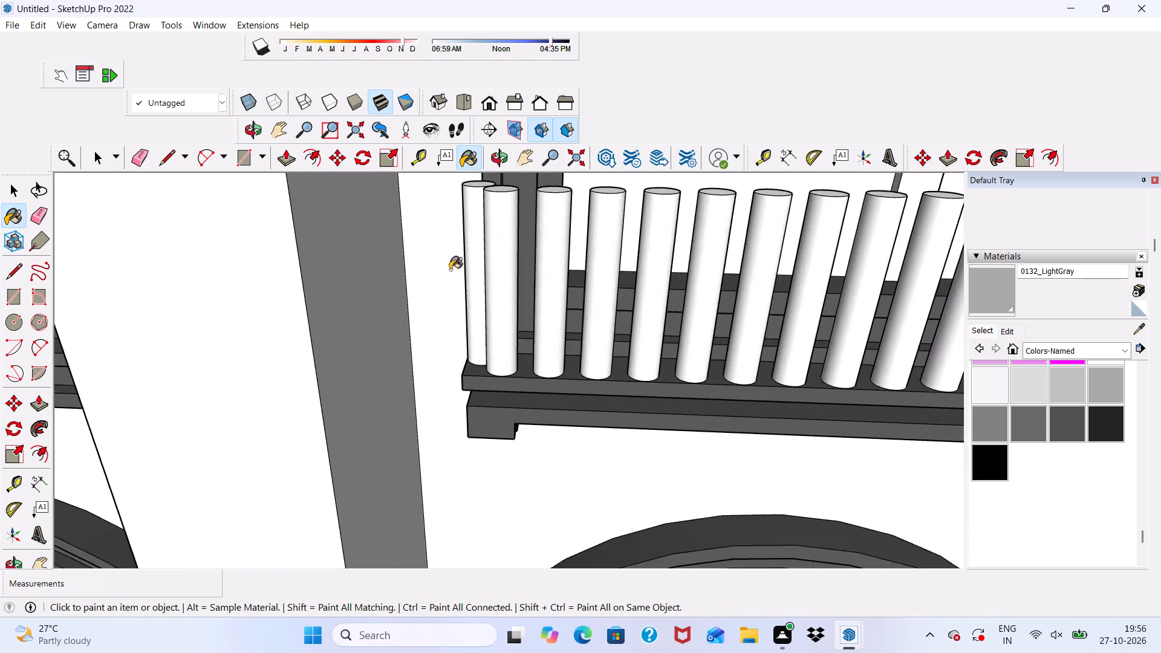
{"action": "scroll", "coordinate": [450, 270], "scroll_direction": "up", "scroll_amount": 7}
{"action": "left_click", "coordinate": [475, 244]}
{"action": "left_click", "coordinate": [505, 237]}
{"action": "left_click", "coordinate": [579, 317]}
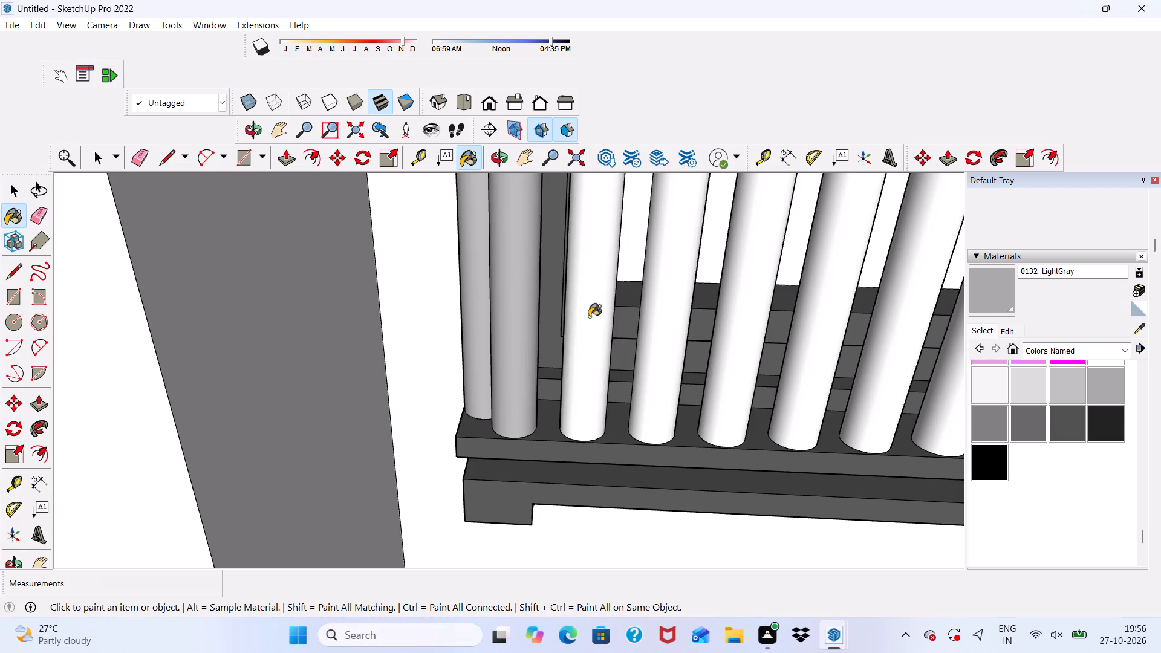
{"action": "left_click_drag", "start_coordinate": [646, 349], "coordinate": [657, 354]}
Paint the sides of the fourth to twelfth front balusters from the left with 0132_LightGray on the same balcony.
{"action": "scroll", "coordinate": [608, 354], "scroll_direction": "down", "scroll_amount": 13}
{"action": "scroll", "coordinate": [585, 349], "scroll_direction": "up", "scroll_amount": 9}
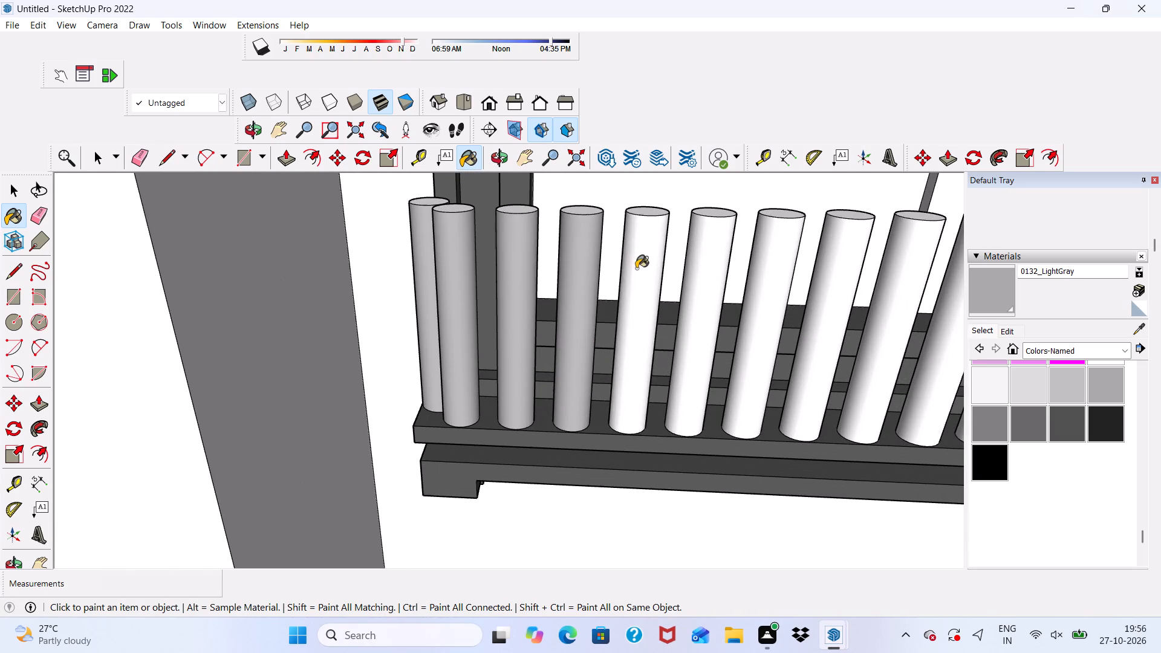
{"action": "left_click", "coordinate": [636, 268]}
{"action": "left_click", "coordinate": [712, 273]}
{"action": "left_click_drag", "start_coordinate": [767, 311], "coordinate": [777, 319]}
{"action": "left_click", "coordinate": [828, 337]}
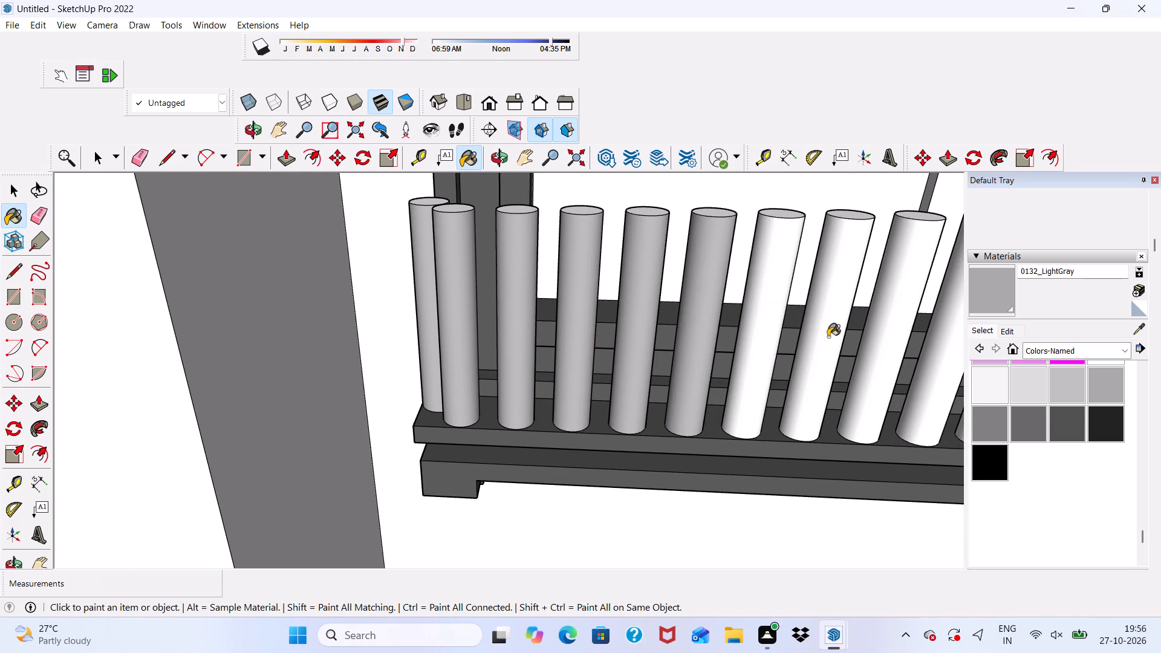
{"action": "scroll", "coordinate": [652, 302], "scroll_direction": "down", "scroll_amount": 8}
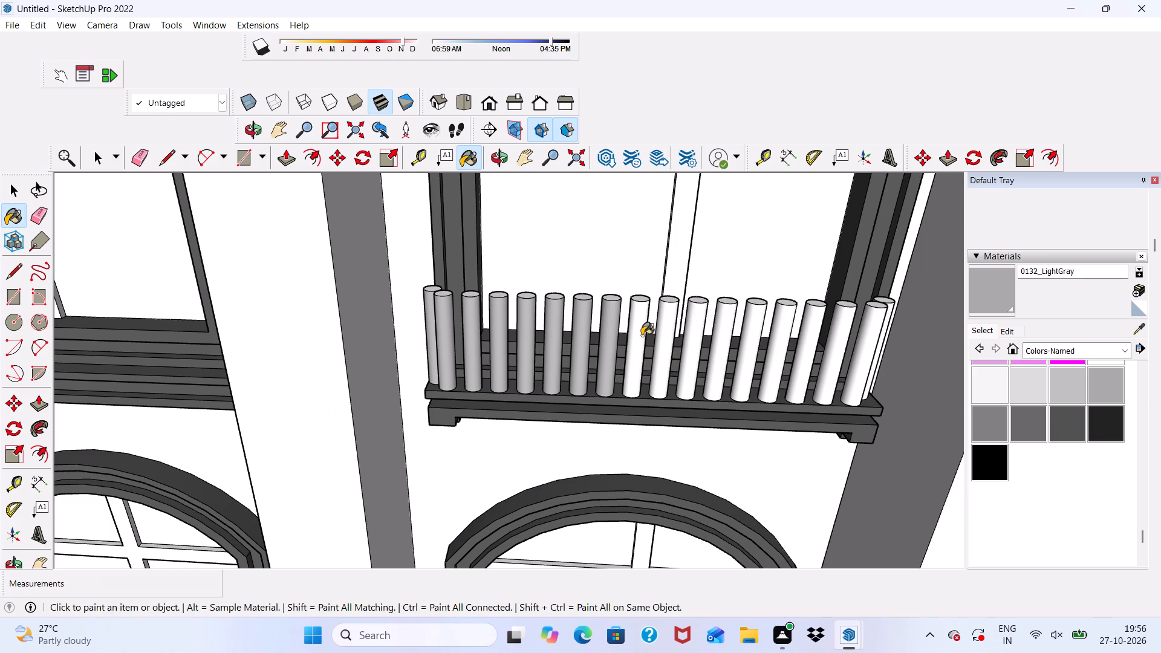
{"action": "scroll", "coordinate": [642, 336], "scroll_direction": "up", "scroll_amount": 4}
{"action": "left_click", "coordinate": [639, 321]}
{"action": "left_click", "coordinate": [678, 309]}
{"action": "left_click", "coordinate": [731, 321]}
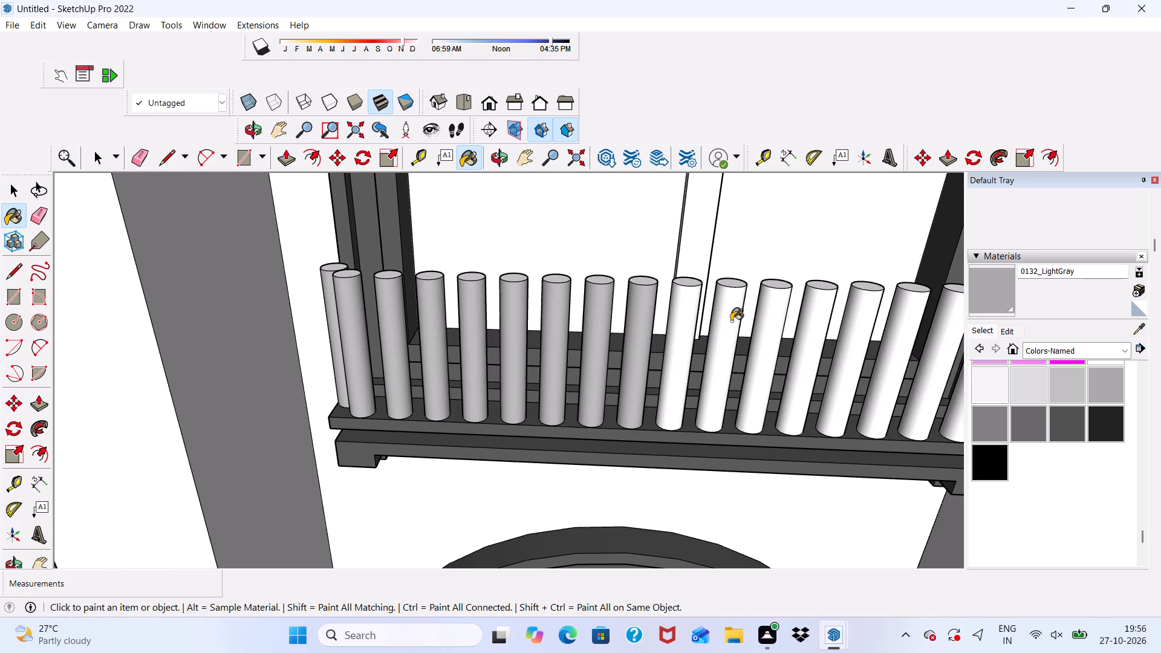
{"action": "left_click_drag", "start_coordinate": [767, 319], "coordinate": [785, 321]}
{"action": "left_click", "coordinate": [810, 336]}
Paint the last four front balusters and the right rear baluster, including its top face, with 0132_LightGray on the same balcony.
{"action": "scroll", "coordinate": [668, 302], "scroll_direction": "down", "scroll_amount": 6}
{"action": "scroll", "coordinate": [442, 322], "scroll_direction": "up", "scroll_amount": 1}
{"action": "scroll", "coordinate": [578, 349], "scroll_direction": "down", "scroll_amount": 4}
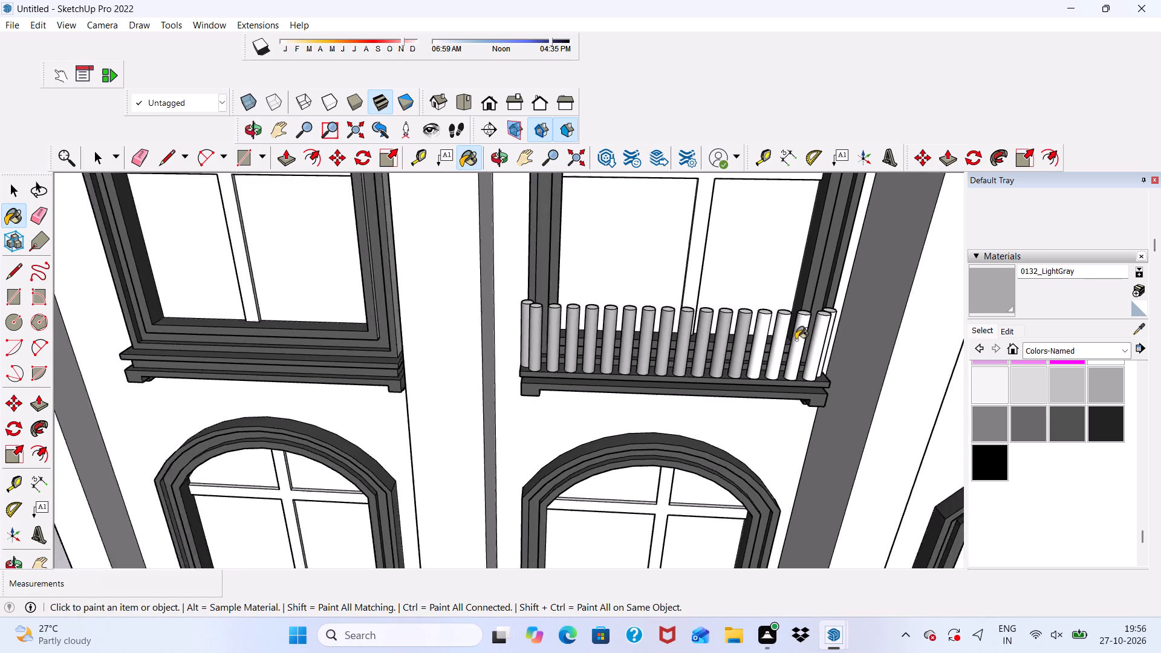
{"action": "scroll", "coordinate": [818, 336], "scroll_direction": "up", "scroll_amount": 6}
{"action": "scroll", "coordinate": [721, 296], "scroll_direction": "up", "scroll_amount": 2}
{"action": "left_click", "coordinate": [721, 296]}
{"action": "left_click", "coordinate": [733, 323]}
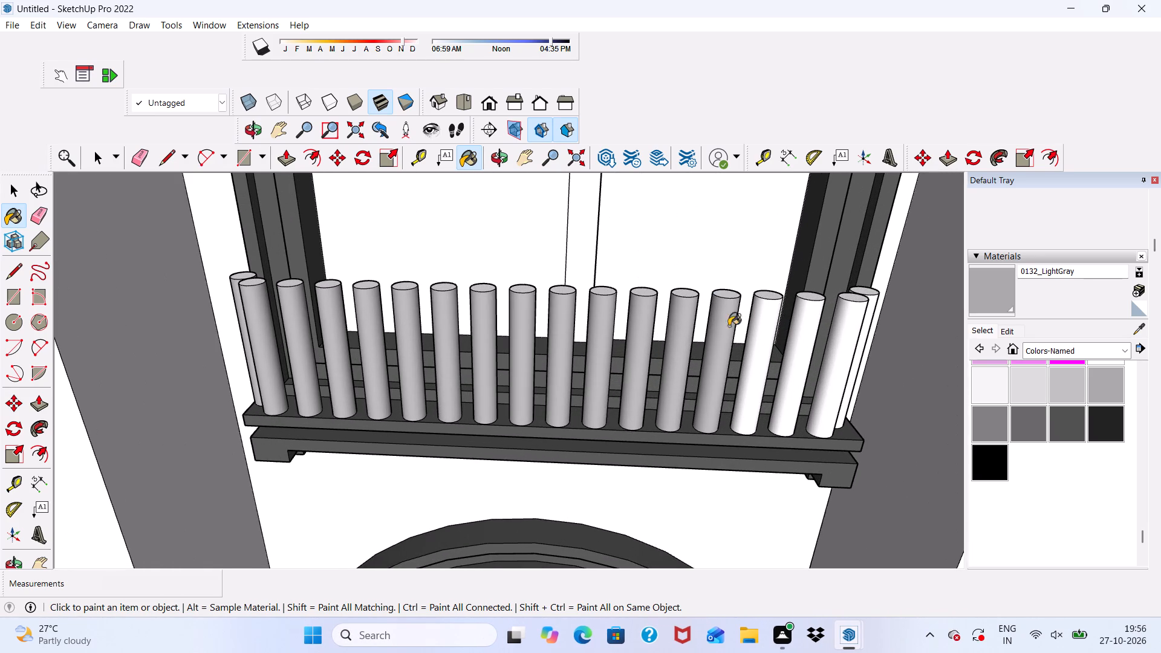
{"action": "left_click_drag", "start_coordinate": [759, 341], "coordinate": [776, 340]}
{"action": "left_click", "coordinate": [796, 339]}
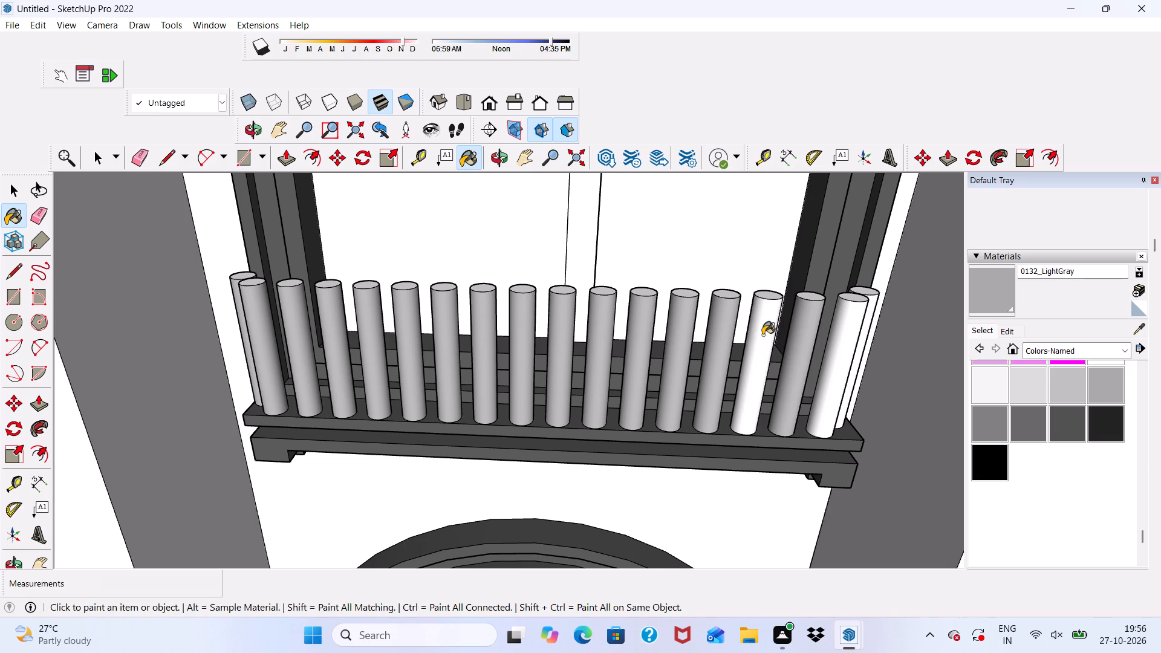
{"action": "left_click", "coordinate": [763, 335]}
{"action": "left_click", "coordinate": [853, 346]}
{"action": "scroll", "coordinate": [862, 310], "scroll_direction": "up", "scroll_amount": 4}
{"action": "left_click", "coordinate": [864, 285]}
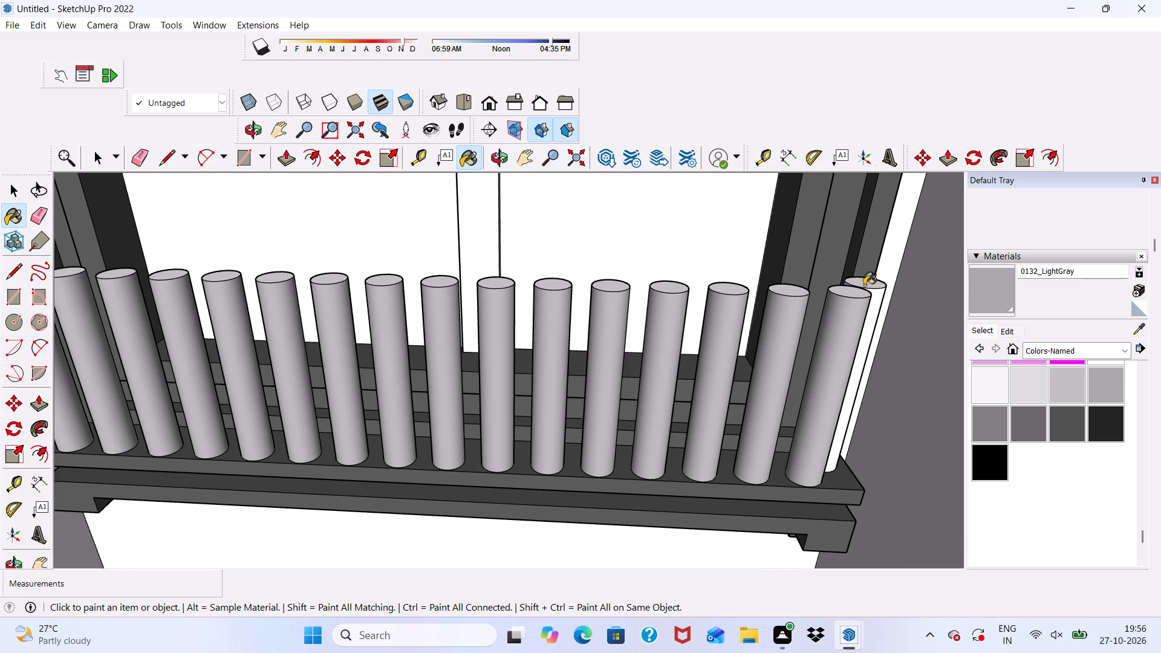
{"action": "left_click", "coordinate": [871, 302]}
Paint the top faces of the front balusters near the right end of this balcony with 0132_LightGray.
{"action": "left_click", "coordinate": [854, 295]}
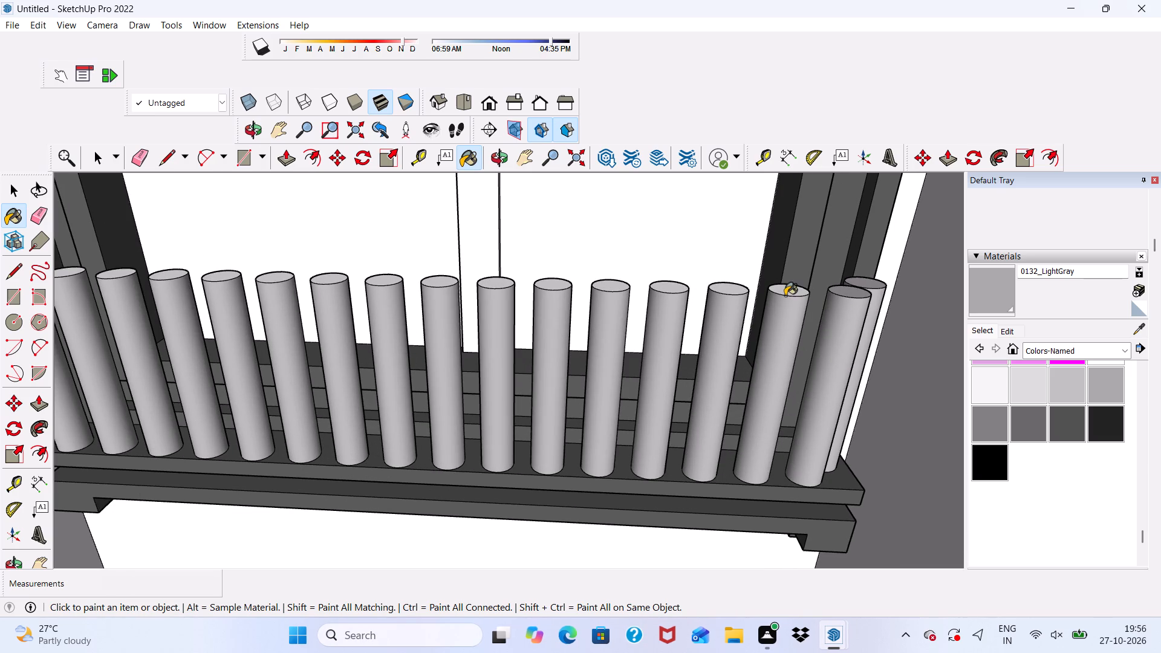
{"action": "left_click", "coordinate": [785, 295]}
{"action": "left_click", "coordinate": [737, 293]}
{"action": "left_click", "coordinate": [674, 293]}
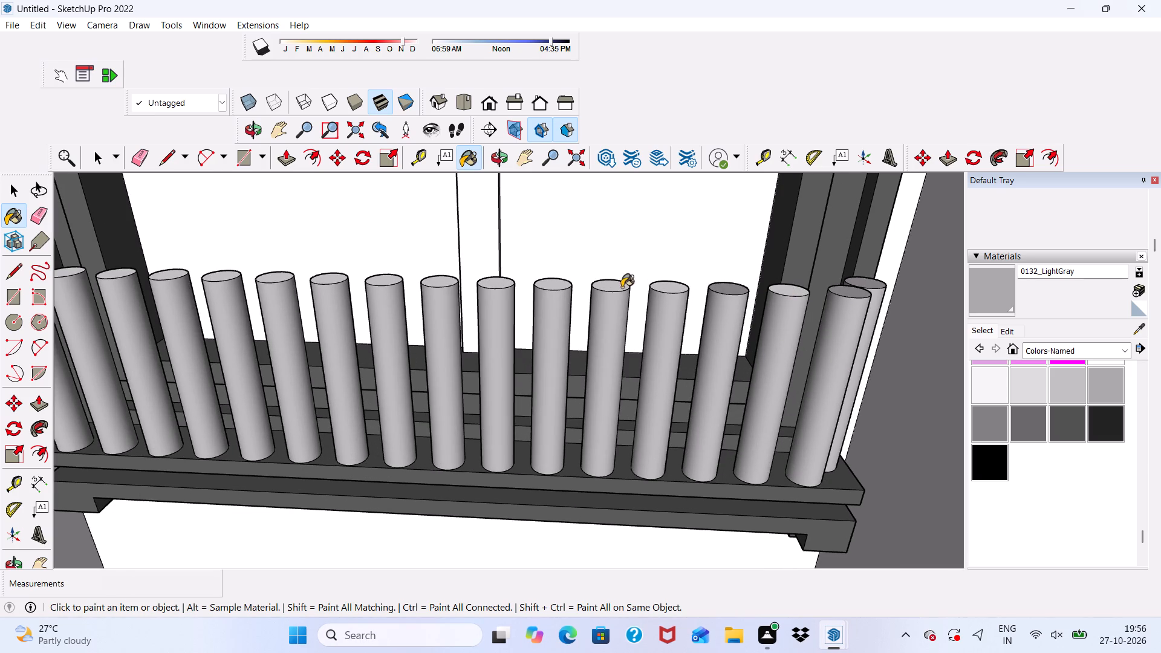
{"action": "left_click", "coordinate": [622, 287]}
{"action": "left_click_drag", "start_coordinate": [675, 282], "coordinate": [672, 288]}
Paint the top faces of the left rear baluster and first five front balusters with 0132_LightGray on the same balcony.
{"action": "scroll", "coordinate": [670, 285], "scroll_direction": "down", "scroll_amount": 9}
{"action": "middle_click_drag", "start_coordinate": [686, 293], "coordinate": [706, 414]}
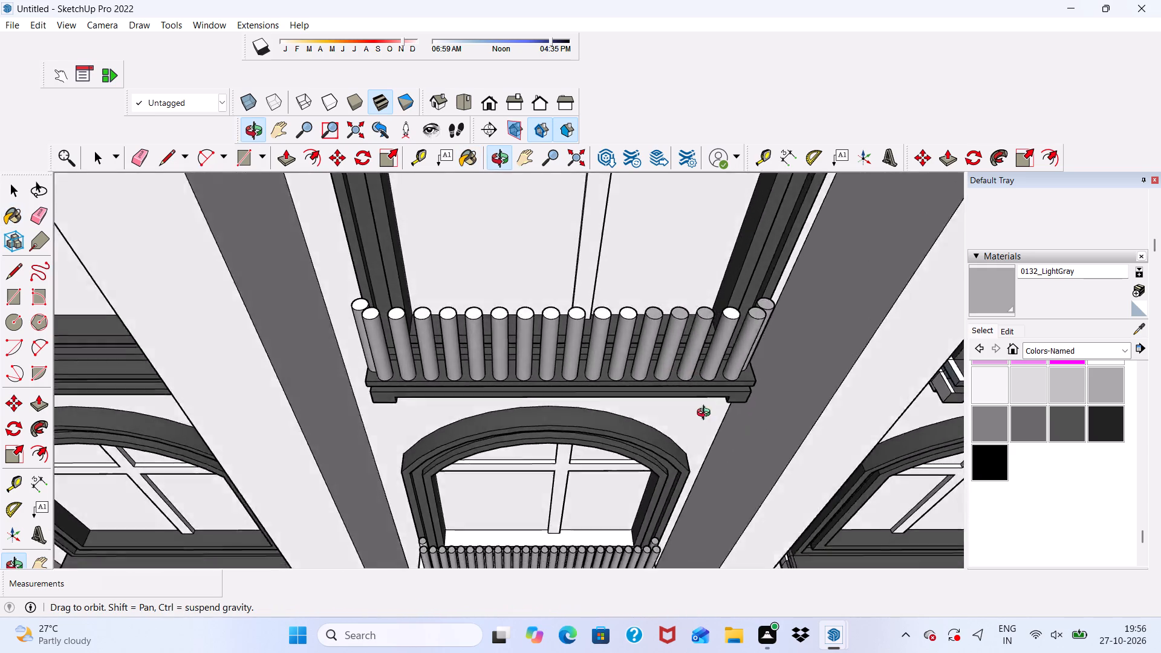
{"action": "middle_click_drag", "start_coordinate": [706, 414], "coordinate": [704, 456]}
{"action": "scroll", "coordinate": [457, 362], "scroll_direction": "up", "scroll_amount": 5}
{"action": "left_click", "coordinate": [291, 294]}
{"action": "left_click", "coordinate": [303, 314]}
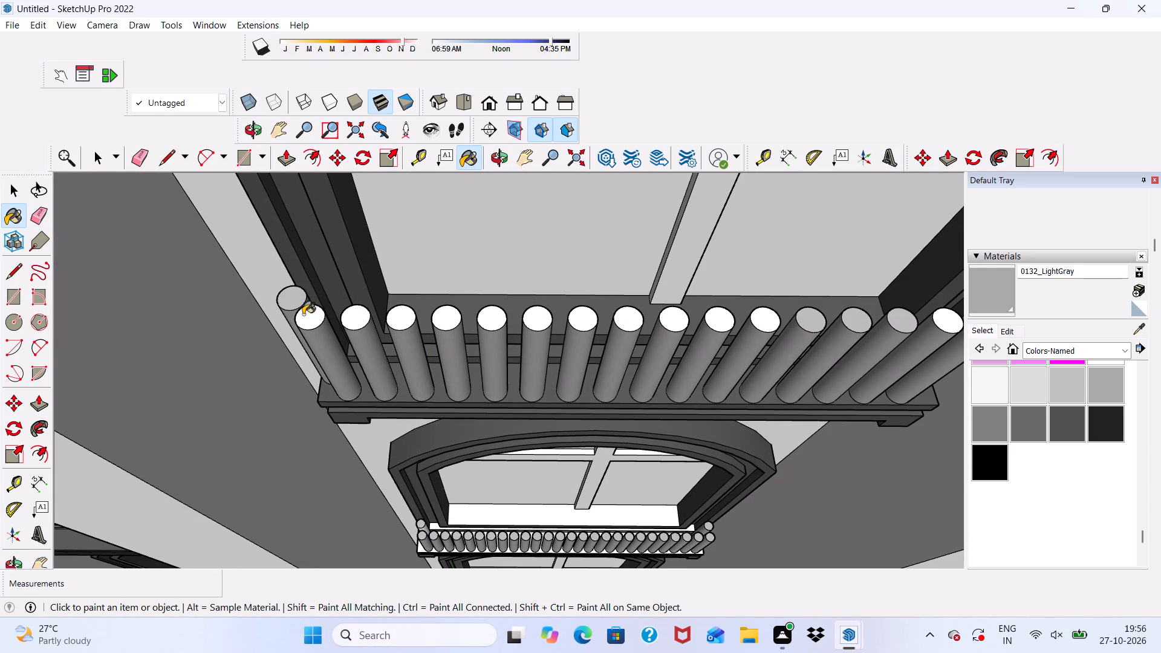
{"action": "left_click", "coordinate": [345, 316]}
{"action": "left_click", "coordinate": [403, 320]}
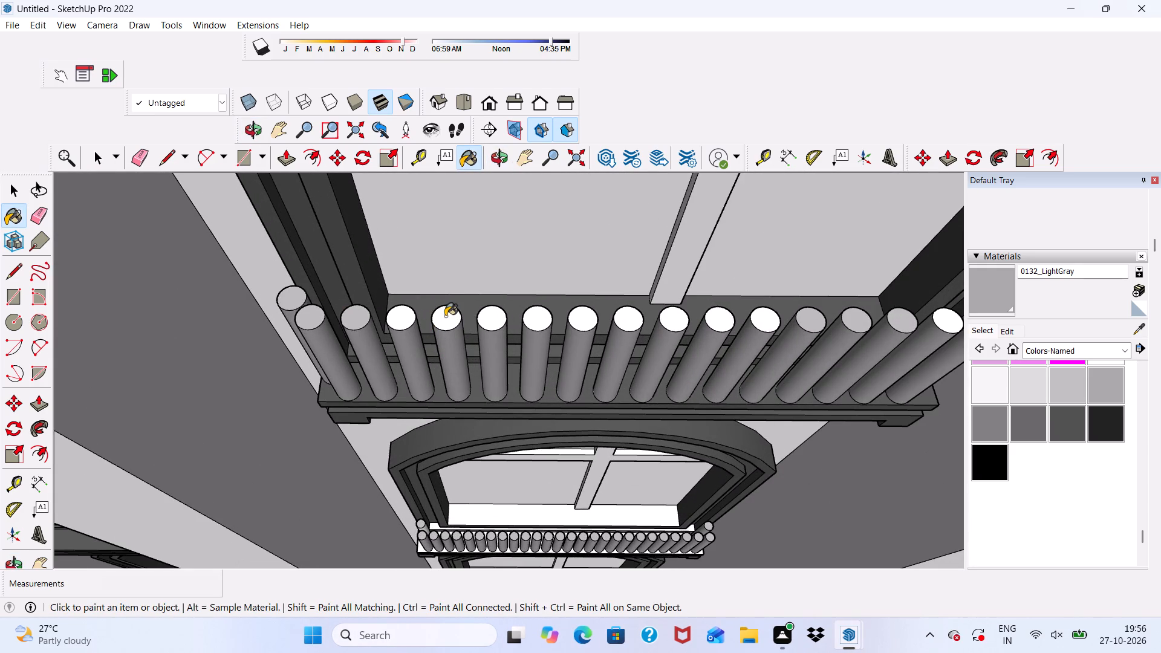
{"action": "left_click", "coordinate": [445, 316]}
{"action": "left_click", "coordinate": [495, 313]}
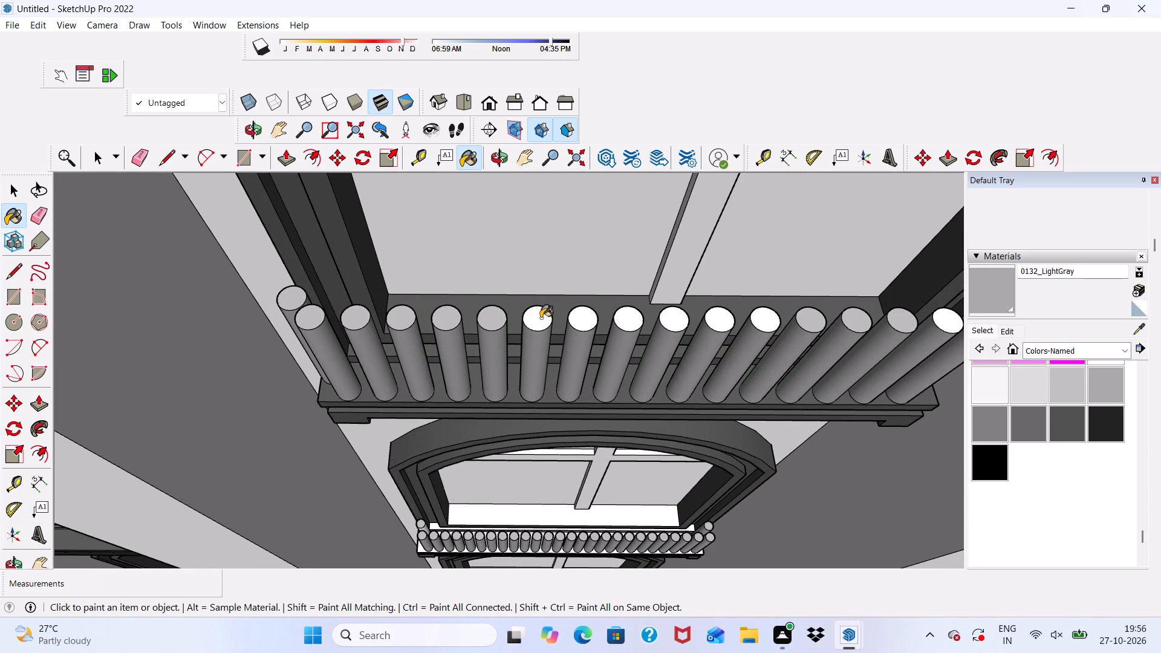
Paint the remaining white baluster tops with 0132_LightGray, from the sixth front baluster to the second from the right end.
{"action": "left_click", "coordinate": [541, 318]}
{"action": "left_click", "coordinate": [586, 311]}
{"action": "left_click", "coordinate": [634, 318]}
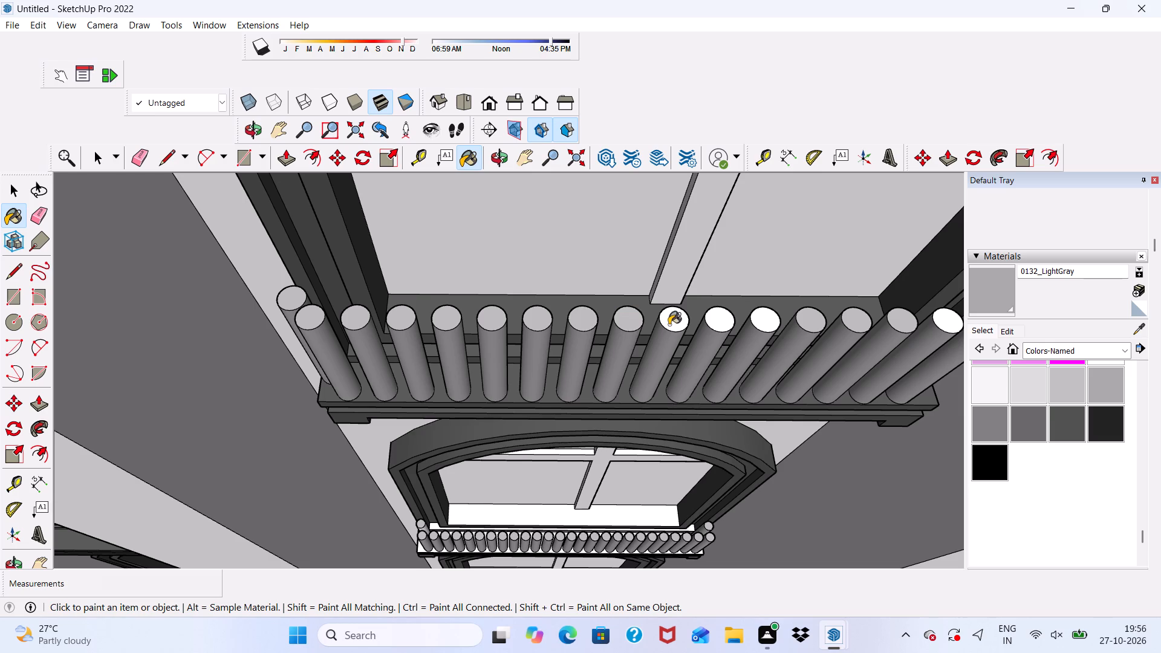
{"action": "left_click", "coordinate": [669, 325]}
{"action": "left_click", "coordinate": [712, 319]}
{"action": "left_click", "coordinate": [766, 322]}
{"action": "scroll", "coordinate": [720, 334], "scroll_direction": "down", "scroll_amount": 6}
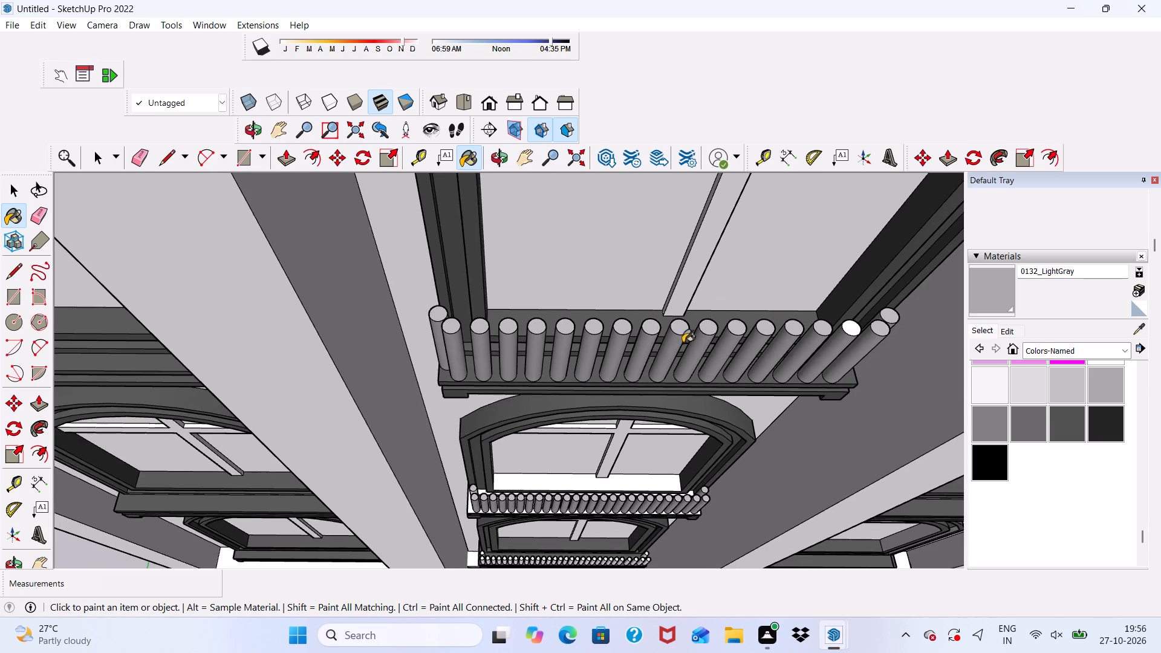
{"action": "scroll", "coordinate": [888, 343], "scroll_direction": "up", "scroll_amount": 6}
{"action": "left_click", "coordinate": [798, 327]}
On the next unpainted balcony in the middle column, paint the left rear baluster and first three front balusters, tops included, with 0132_LightGray.
{"action": "scroll", "coordinate": [721, 284], "scroll_direction": "down", "scroll_amount": 7}
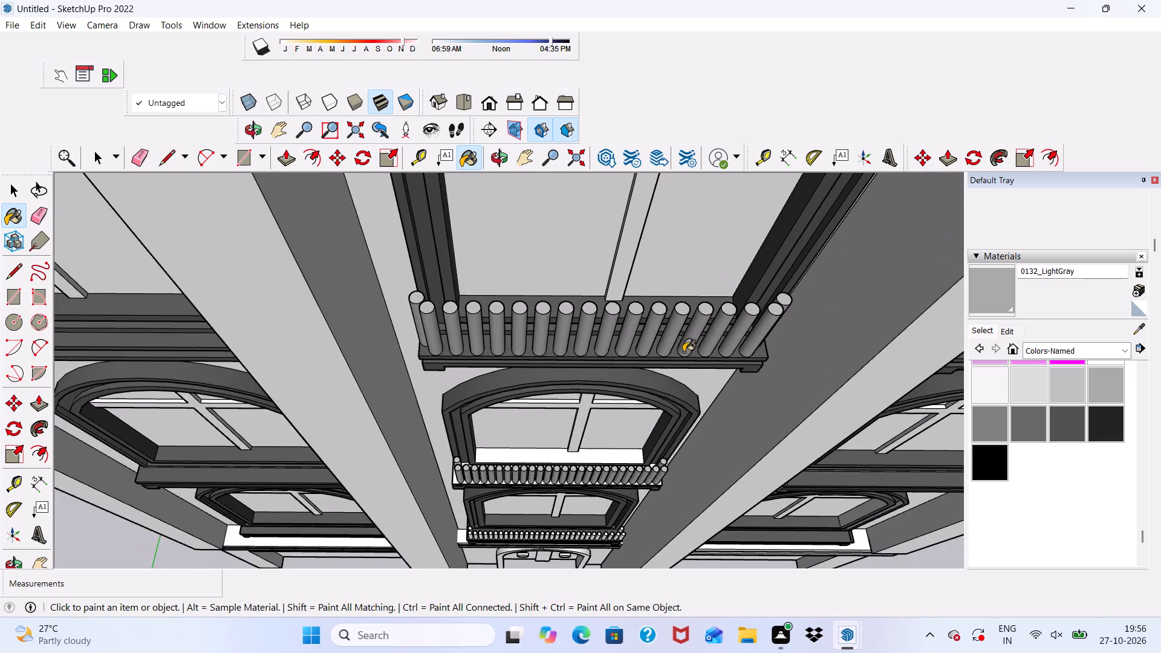
{"action": "middle_click_drag", "start_coordinate": [681, 348], "coordinate": [650, 160]}
{"action": "scroll", "coordinate": [649, 149], "scroll_direction": "up", "scroll_amount": 1}
{"action": "scroll", "coordinate": [643, 176], "scroll_direction": "down", "scroll_amount": 20}
{"action": "scroll", "coordinate": [643, 176], "scroll_direction": "down", "scroll_amount": 2}
{"action": "scroll", "coordinate": [588, 400], "scroll_direction": "up", "scroll_amount": 8}
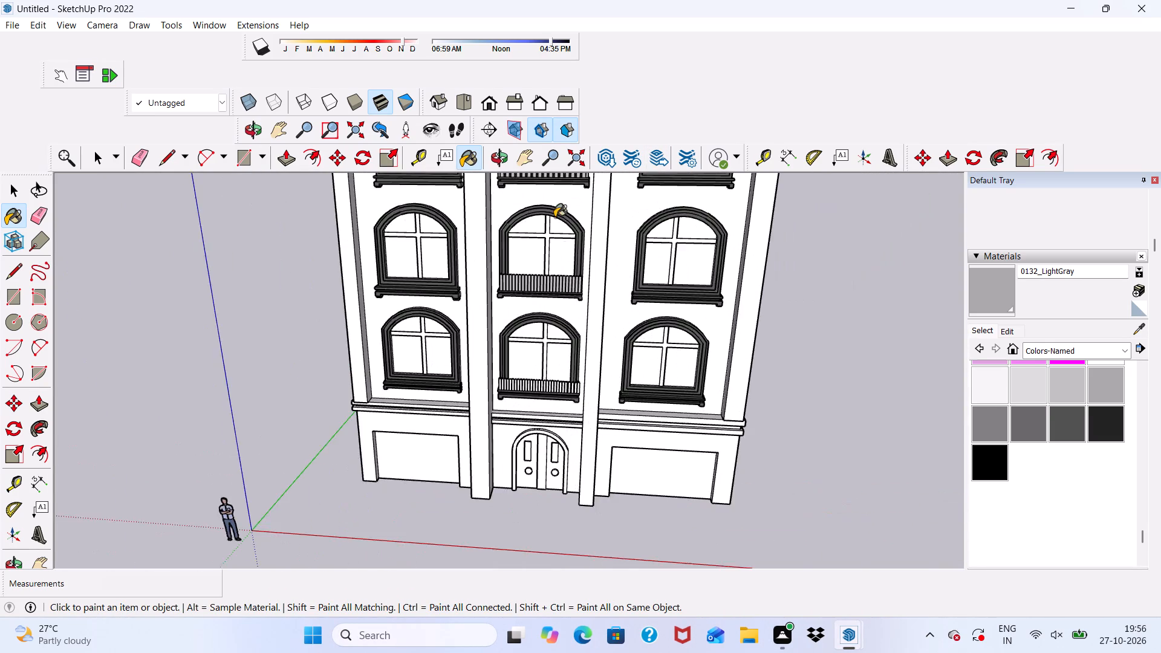
{"action": "scroll", "coordinate": [554, 217], "scroll_direction": "up", "scroll_amount": 3}
{"action": "scroll", "coordinate": [554, 217], "scroll_direction": "down", "scroll_amount": 8}
{"action": "scroll", "coordinate": [583, 335], "scroll_direction": "up", "scroll_amount": 8}
{"action": "scroll", "coordinate": [545, 380], "scroll_direction": "up", "scroll_amount": 15}
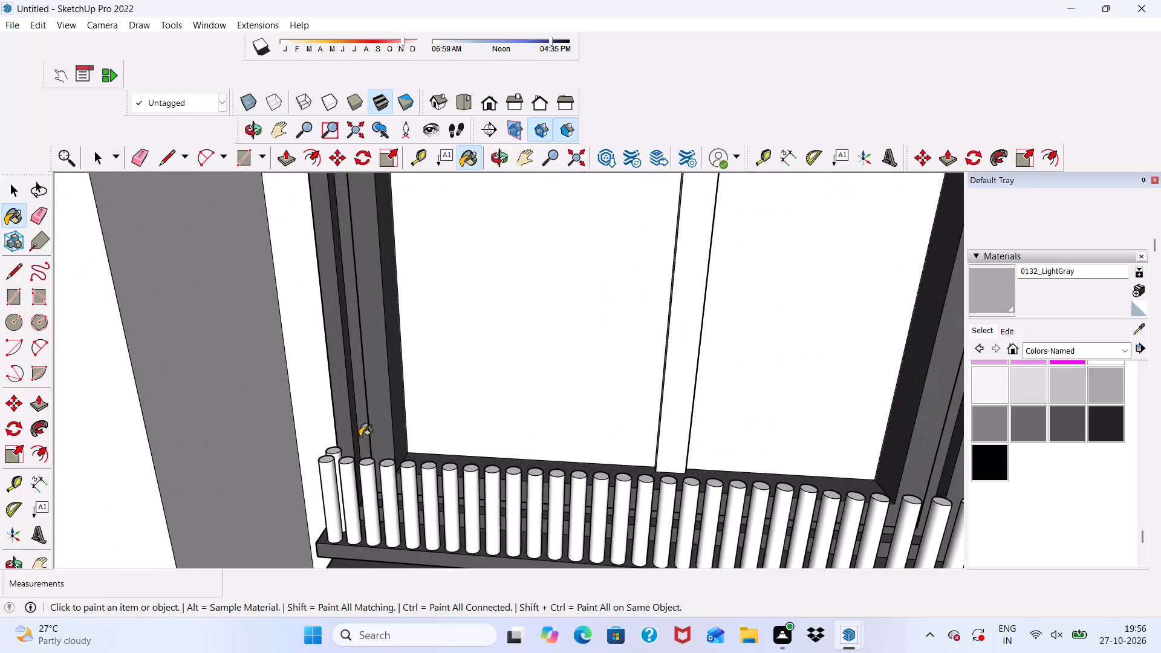
{"action": "scroll", "coordinate": [360, 437], "scroll_direction": "up", "scroll_amount": 14}
{"action": "left_click", "coordinate": [326, 456]}
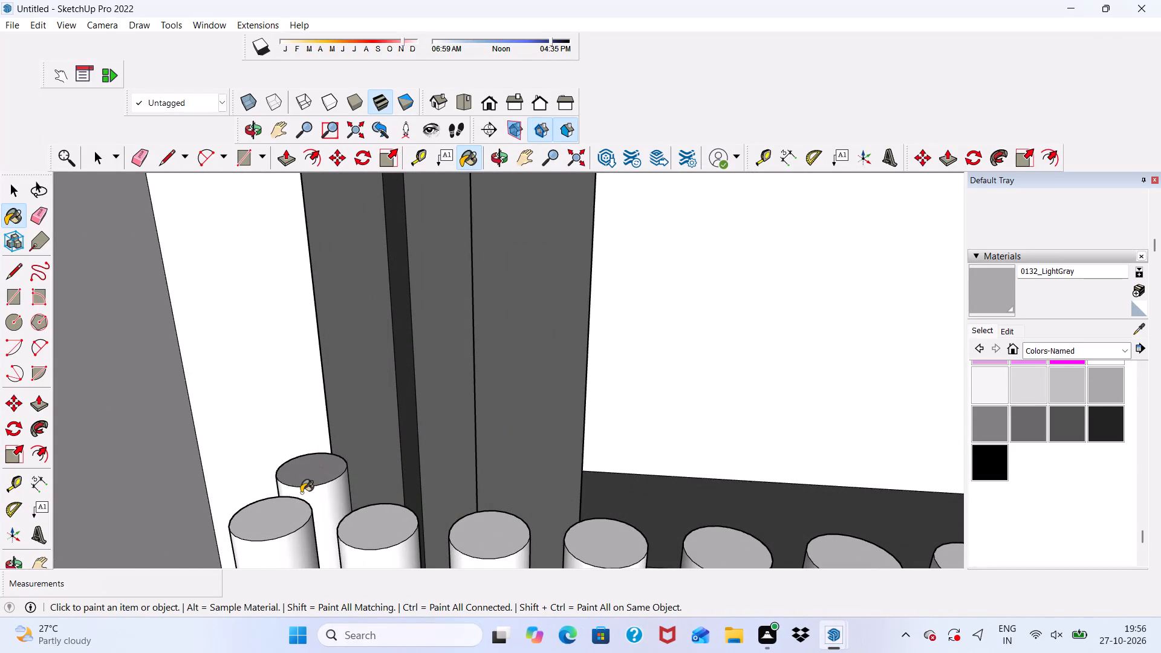
{"action": "left_click", "coordinate": [296, 499]}
{"action": "left_click", "coordinate": [316, 494]}
{"action": "left_click", "coordinate": [289, 527]}
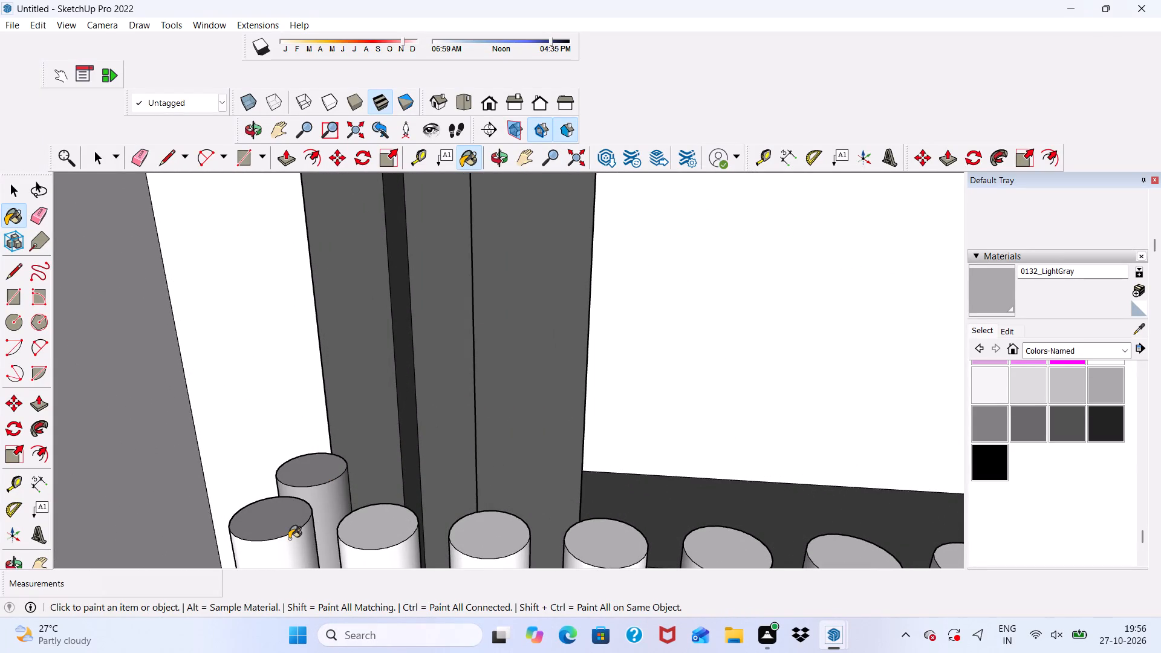
{"action": "left_click", "coordinate": [290, 539]}
{"action": "left_click", "coordinate": [347, 538]}
{"action": "left_click", "coordinate": [371, 553]}
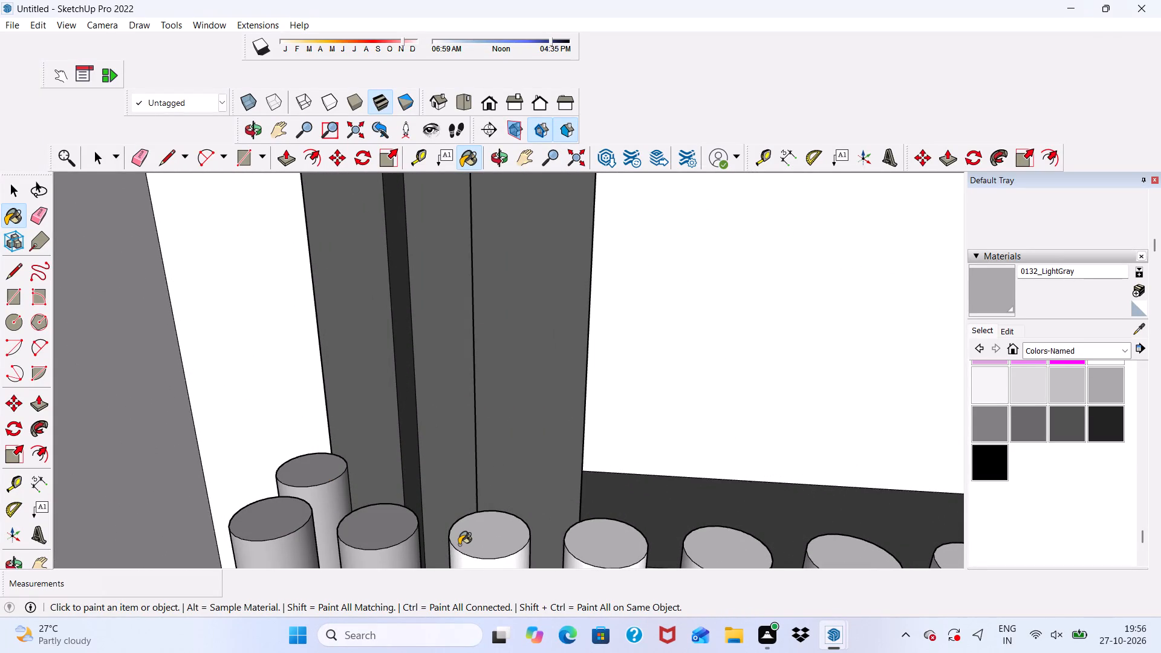
{"action": "left_click", "coordinate": [459, 545]}
{"action": "scroll", "coordinate": [469, 404], "scroll_direction": "down", "scroll_amount": 7}
{"action": "scroll", "coordinate": [400, 385], "scroll_direction": "down", "scroll_amount": 7}
{"action": "scroll", "coordinate": [426, 436], "scroll_direction": "up", "scroll_amount": 8}
{"action": "left_click", "coordinate": [438, 444]}
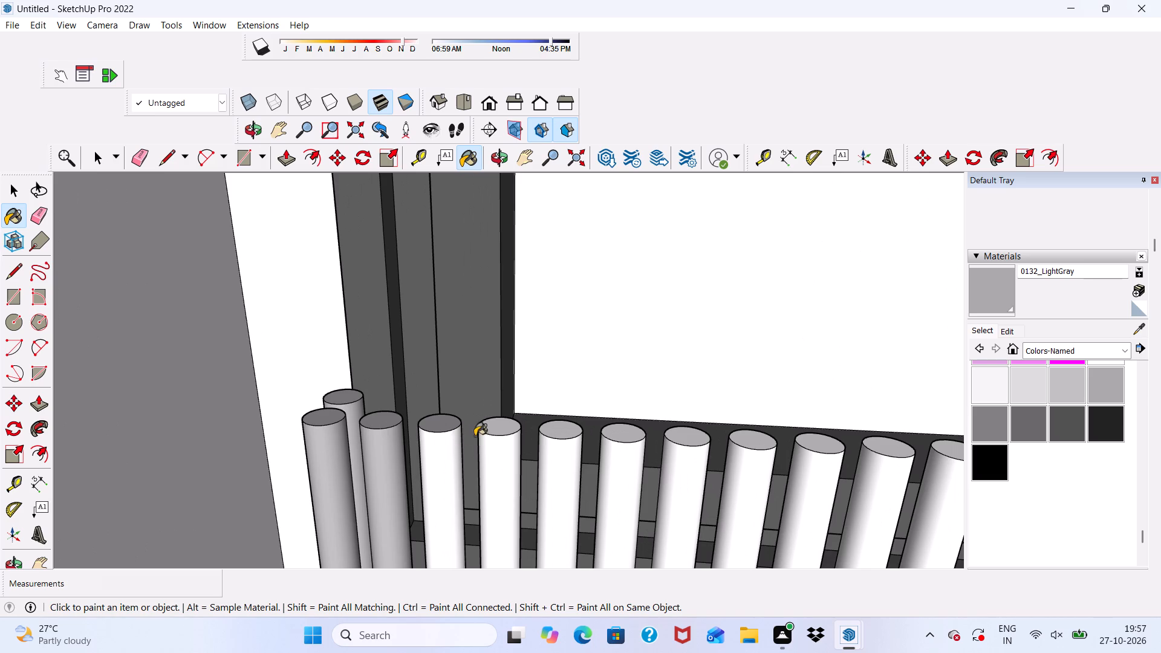
Paint the tops and sides of the fourth to seventh front balusters from the left with 0132_LightGray on this balcony.
{"action": "left_click", "coordinate": [493, 426]}
{"action": "left_click", "coordinate": [494, 453]}
{"action": "left_click", "coordinate": [550, 435]}
{"action": "left_click", "coordinate": [556, 454]}
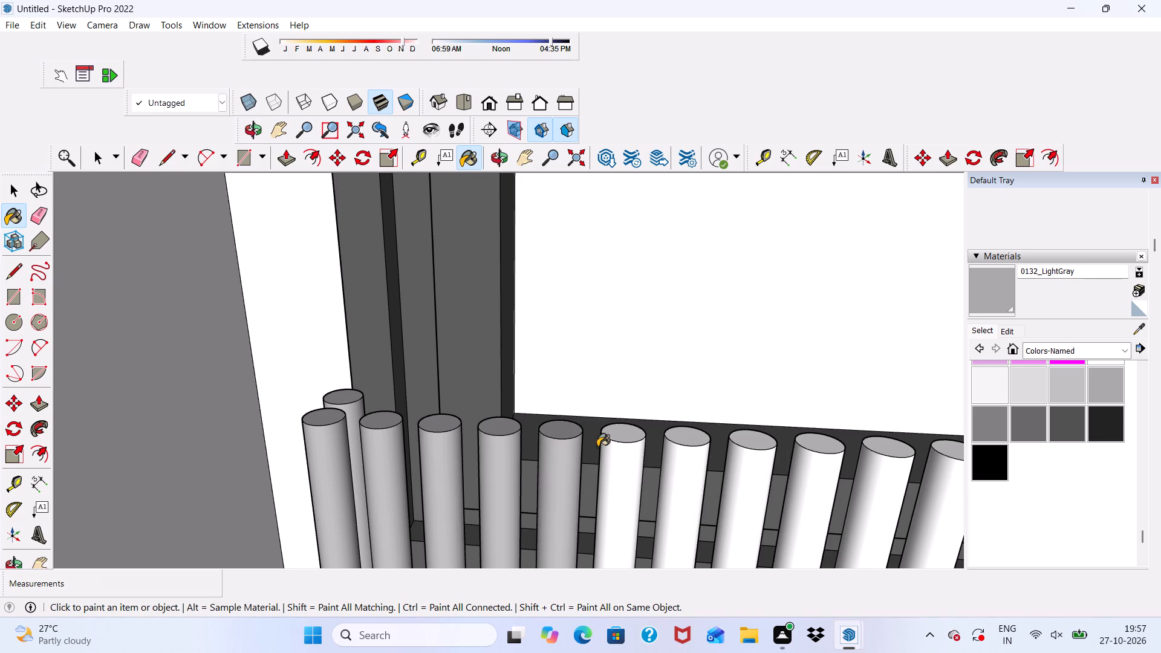
{"action": "left_click", "coordinate": [611, 441]}
{"action": "left_click", "coordinate": [620, 459]}
{"action": "left_click", "coordinate": [692, 446]}
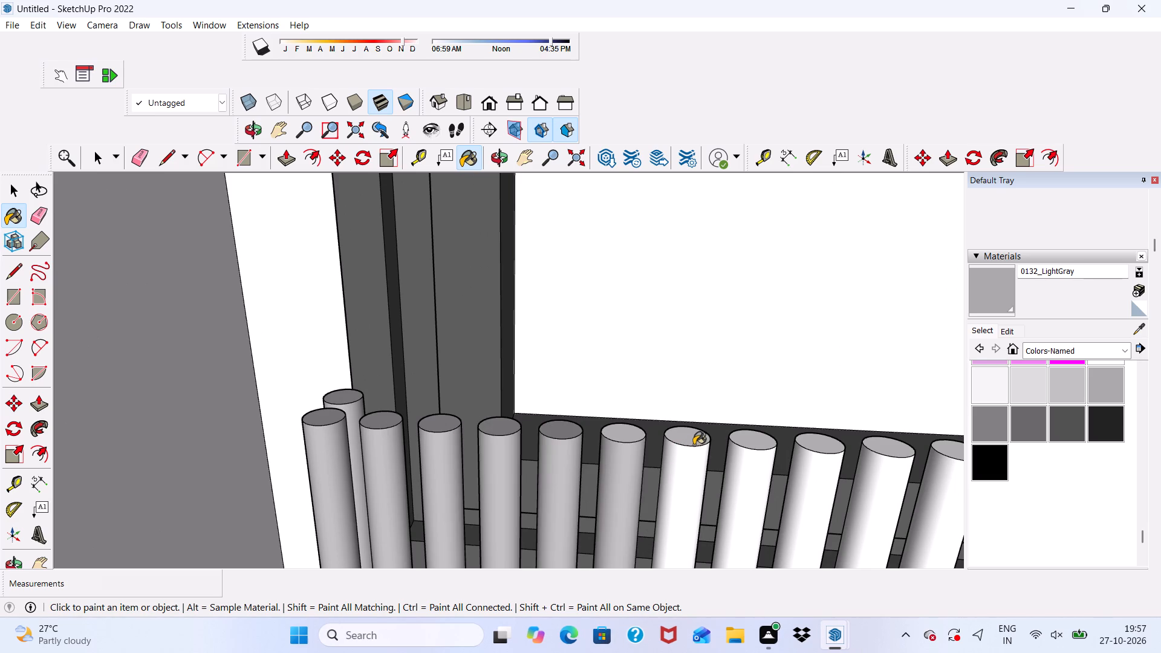
{"action": "left_click_drag", "start_coordinate": [701, 464], "coordinate": [703, 469]}
{"action": "left_click", "coordinate": [697, 435]}
{"action": "left_click", "coordinate": [633, 435]}
Paint the tops and sides of the eighth to eleventh front balusters with 0132_LightGray on the same balcony.
{"action": "scroll", "coordinate": [547, 362], "scroll_direction": "down", "scroll_amount": 12}
{"action": "scroll", "coordinate": [710, 429], "scroll_direction": "up", "scroll_amount": 16}
{"action": "left_click", "coordinate": [594, 405]}
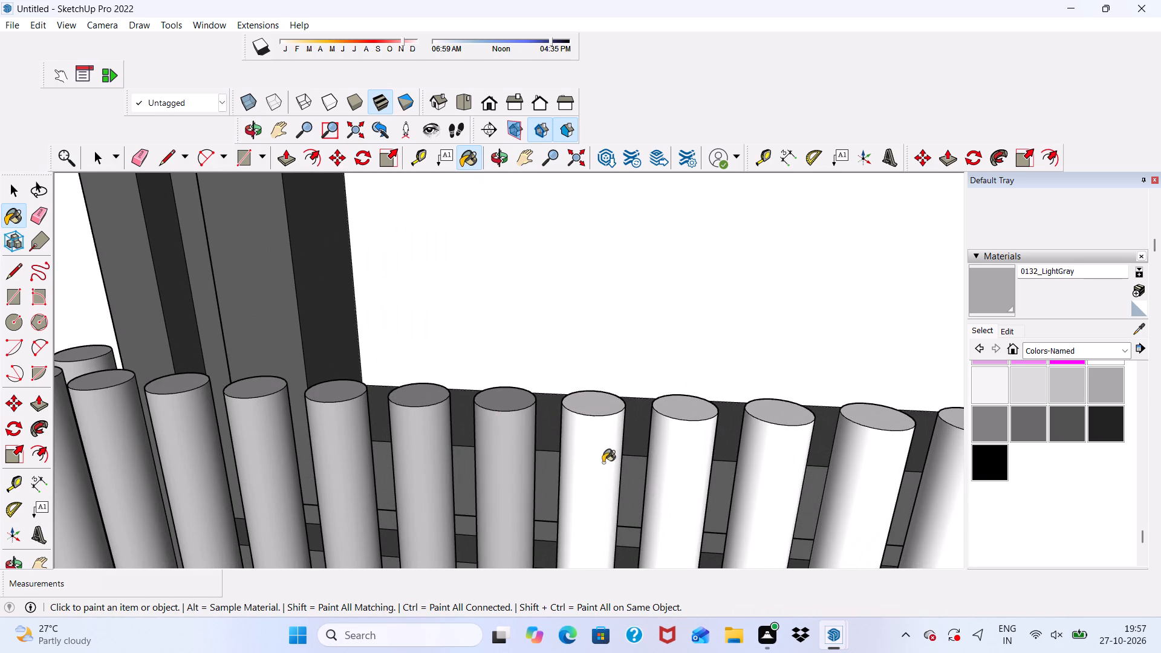
{"action": "left_click", "coordinate": [603, 463]}
{"action": "left_click", "coordinate": [682, 411]}
{"action": "left_click", "coordinate": [687, 457]}
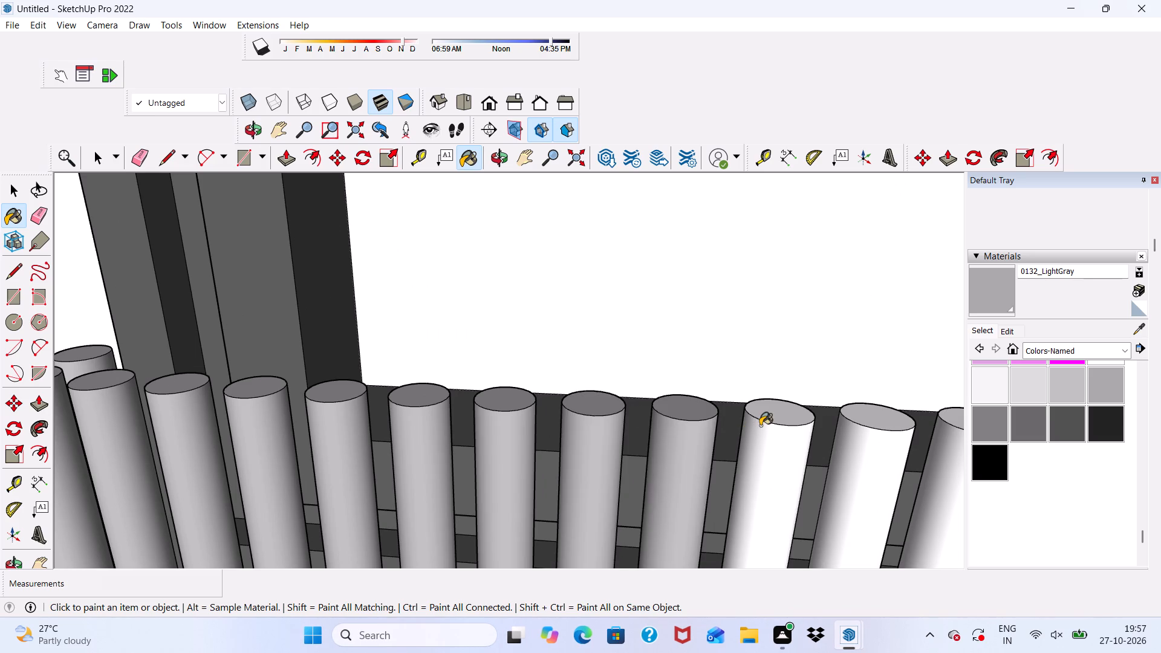
{"action": "left_click", "coordinate": [760, 426]}
{"action": "left_click", "coordinate": [772, 452]}
{"action": "left_click", "coordinate": [776, 425]}
{"action": "scroll", "coordinate": [743, 389], "scroll_direction": "down", "scroll_amount": 5}
{"action": "scroll", "coordinate": [788, 450], "scroll_direction": "up", "scroll_amount": 6}
{"action": "left_click", "coordinate": [819, 372]}
{"action": "left_click", "coordinate": [819, 411]}
{"action": "left_click", "coordinate": [741, 362]}
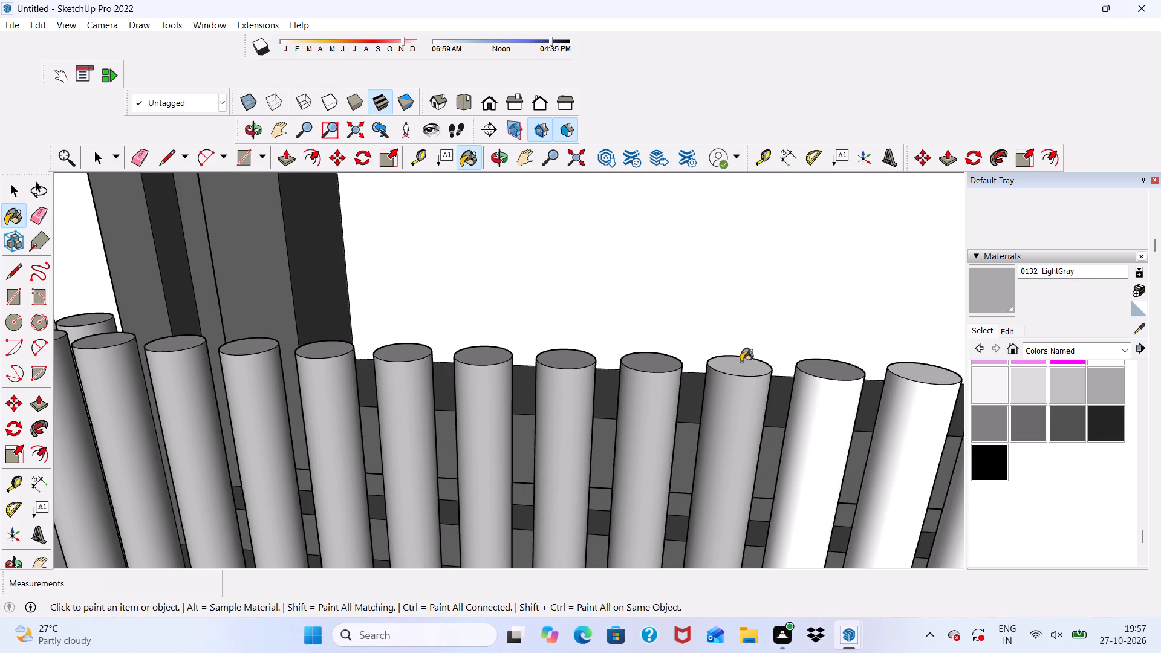
Paint the tops and sides of the twelfth to fourteenth front balusters with 0132_LightGray on the same balcony.
{"action": "scroll", "coordinate": [689, 346], "scroll_direction": "down", "scroll_amount": 12}
{"action": "scroll", "coordinate": [720, 366], "scroll_direction": "up", "scroll_amount": 10}
{"action": "left_click", "coordinate": [750, 339]}
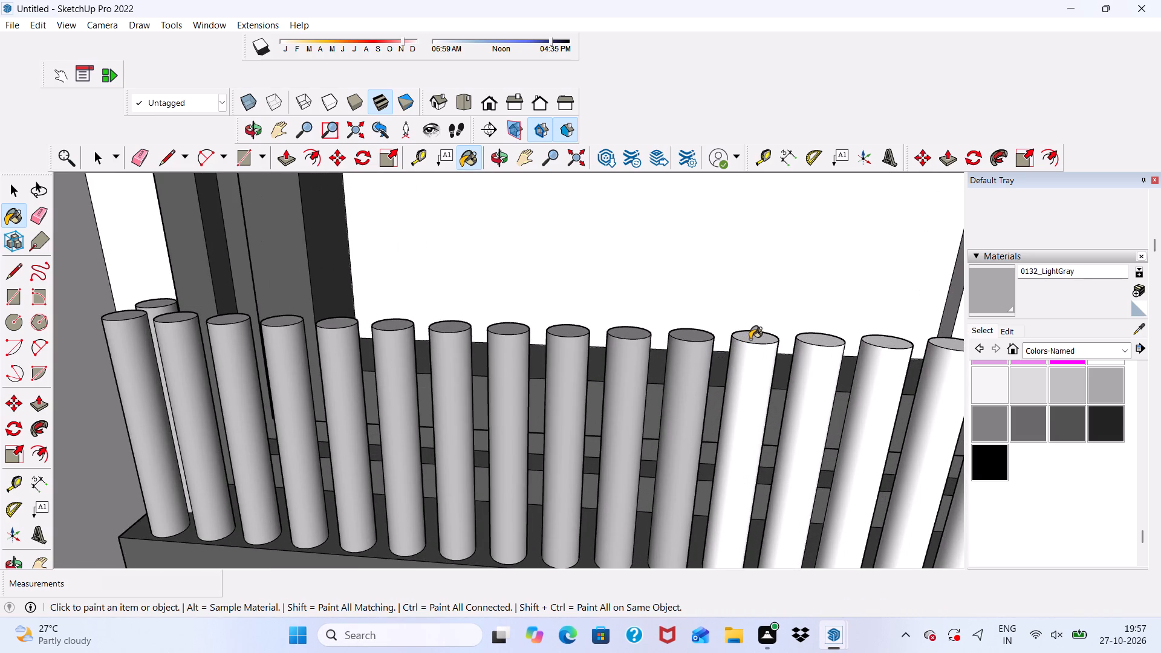
{"action": "left_click", "coordinate": [745, 386]}
{"action": "left_click", "coordinate": [811, 340]}
{"action": "left_click", "coordinate": [816, 367]}
{"action": "scroll", "coordinate": [745, 372], "scroll_direction": "down", "scroll_amount": 8}
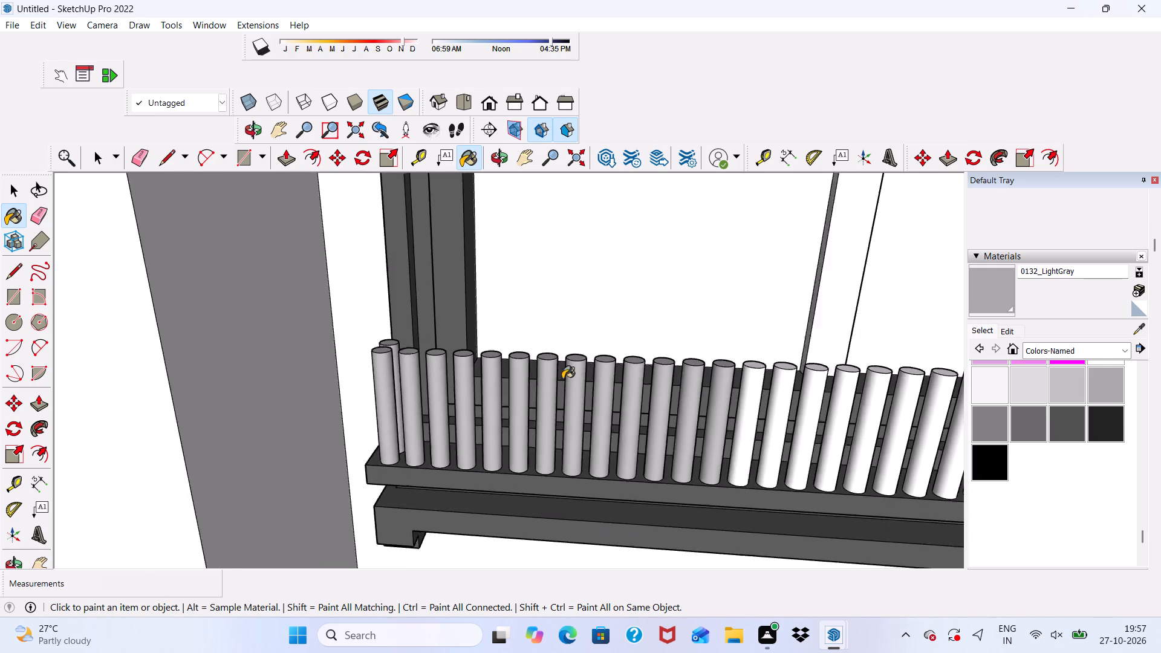
{"action": "scroll", "coordinate": [554, 368], "scroll_direction": "up", "scroll_amount": 1}
{"action": "scroll", "coordinate": [417, 351], "scroll_direction": "down", "scroll_amount": 11}
{"action": "scroll", "coordinate": [459, 439], "scroll_direction": "up", "scroll_amount": 5}
{"action": "scroll", "coordinate": [422, 392], "scroll_direction": "up", "scroll_amount": 5}
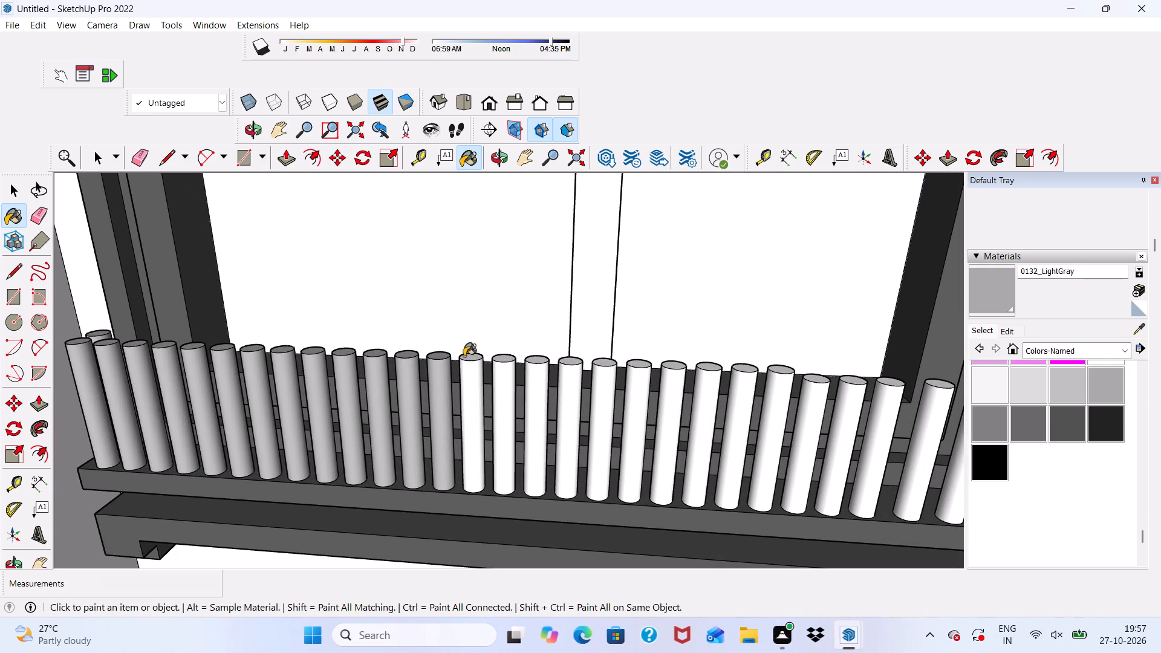
{"action": "left_click", "coordinate": [463, 356]}
{"action": "scroll", "coordinate": [473, 369], "scroll_direction": "up", "scroll_amount": 5}
{"action": "left_click", "coordinate": [473, 371]}
Paint the tops and sides of the fifteenth to eighteenth front balusters with 0132_LightGray on the same balcony.
{"action": "left_click", "coordinate": [519, 349]}
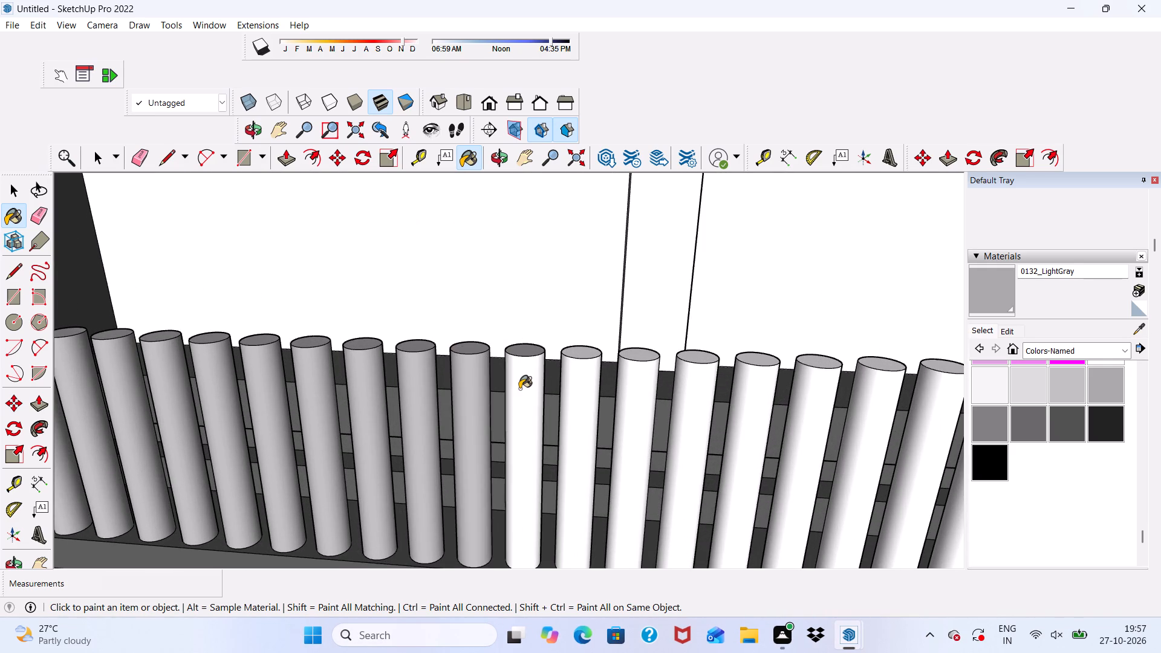
{"action": "left_click", "coordinate": [519, 389]}
{"action": "left_click", "coordinate": [587, 356]}
{"action": "left_click", "coordinate": [582, 382]}
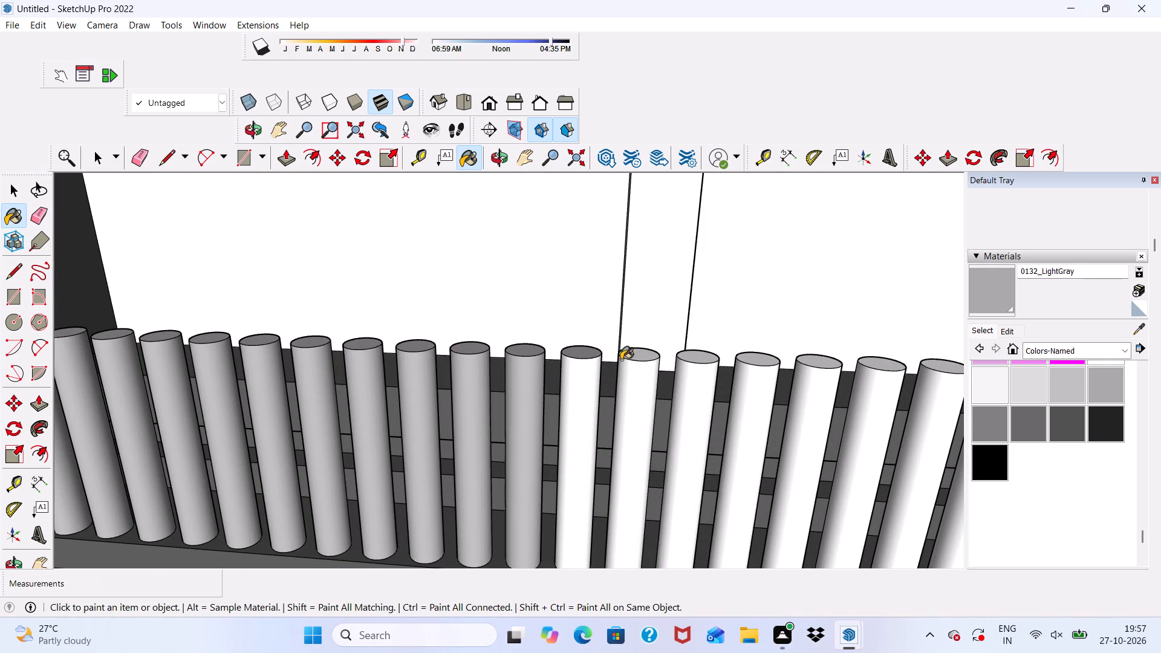
{"action": "left_click", "coordinate": [623, 359]}
{"action": "left_click", "coordinate": [634, 391]}
{"action": "left_click", "coordinate": [699, 361]}
{"action": "left_click", "coordinate": [698, 383]}
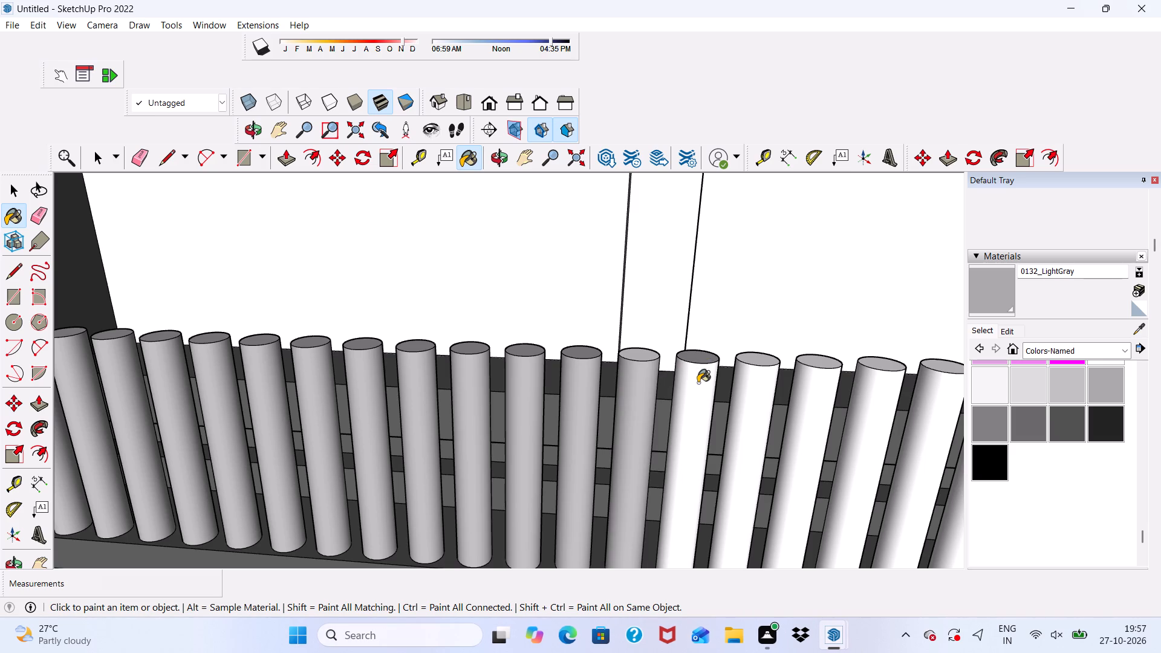
{"action": "left_click", "coordinate": [643, 353]}
{"action": "scroll", "coordinate": [570, 391], "scroll_direction": "down", "scroll_amount": 5}
{"action": "scroll", "coordinate": [680, 385], "scroll_direction": "up", "scroll_amount": 6}
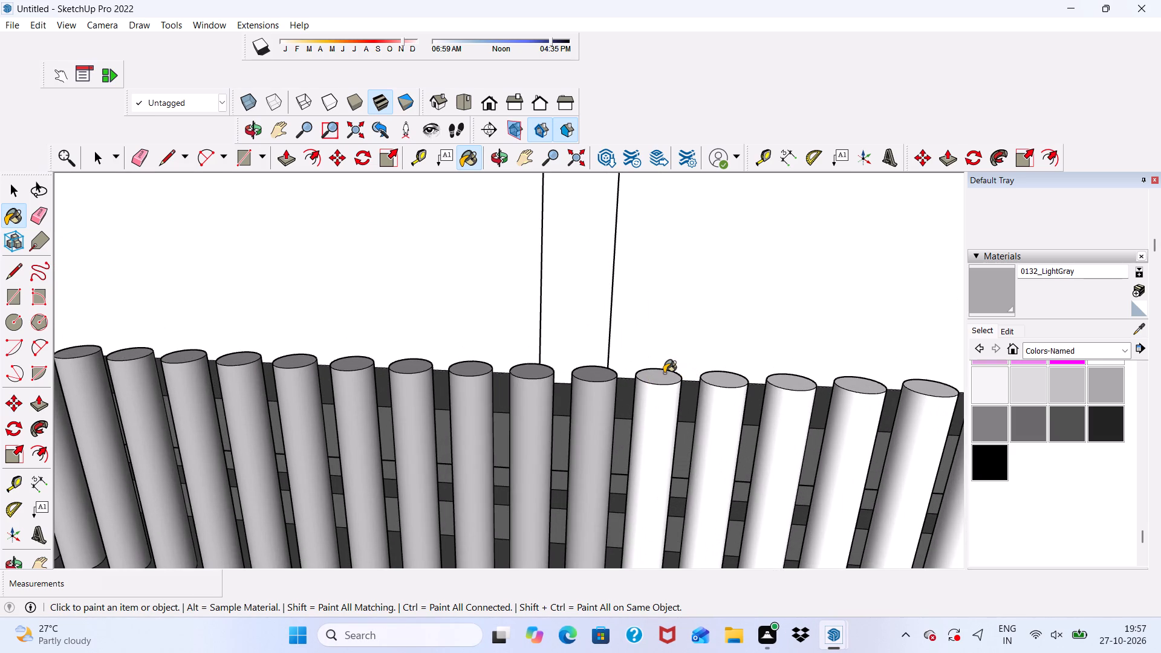
Paint the tops and sides of the nineteenth to twenty-first front balusters with 0132_LightGray on the same balcony.
{"action": "left_click", "coordinate": [664, 373]}
{"action": "left_click", "coordinate": [661, 429]}
{"action": "left_click_drag", "start_coordinate": [715, 374], "coordinate": [717, 388]}
{"action": "left_click", "coordinate": [720, 412]}
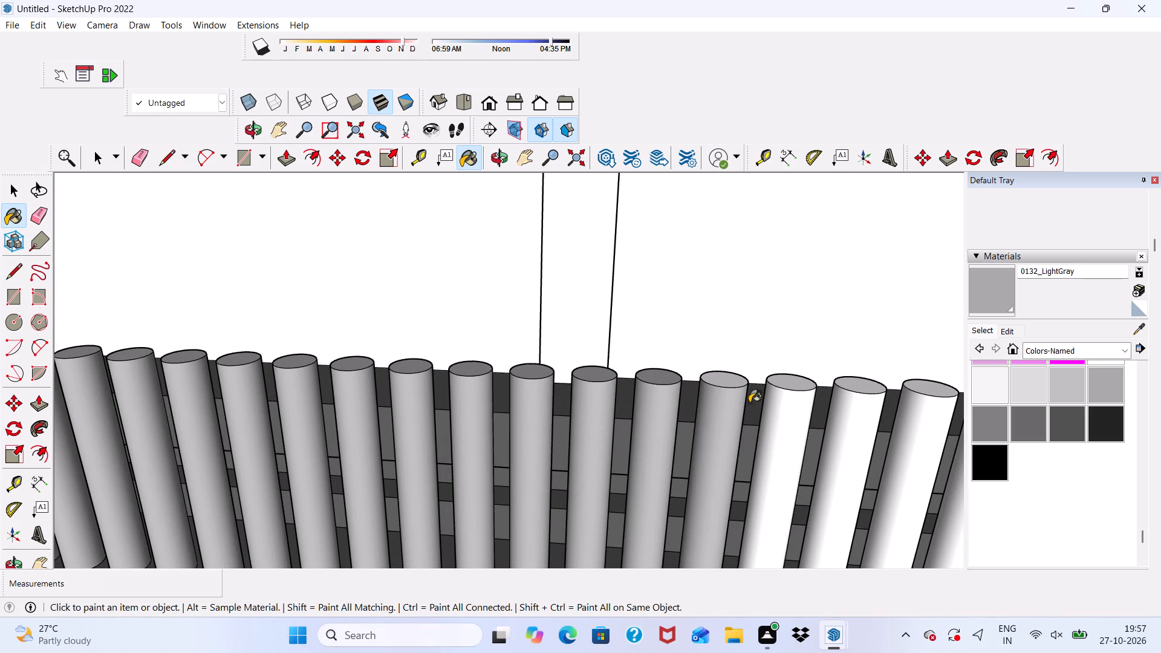
{"action": "left_click_drag", "start_coordinate": [784, 386], "coordinate": [785, 403]}
{"action": "left_click", "coordinate": [787, 421]}
{"action": "left_click", "coordinate": [727, 380]}
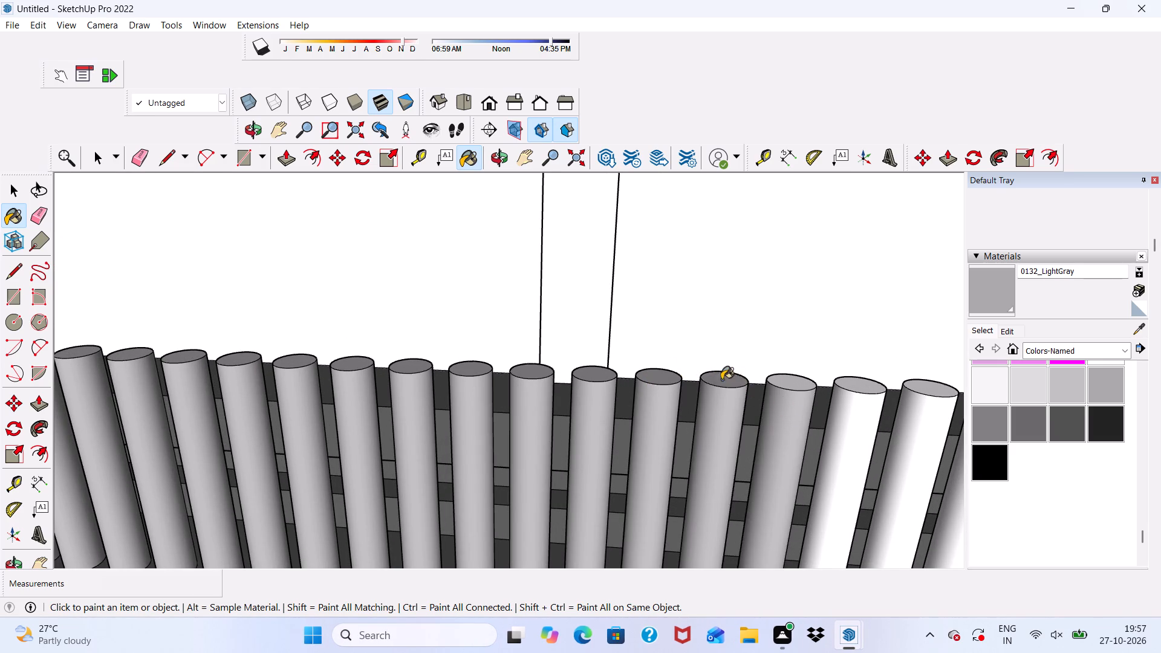
Paint the right-hand side-return baluster and the last four front balusters at the balcony's right end with 0132_LightGray.
{"action": "scroll", "coordinate": [571, 403], "scroll_direction": "down", "scroll_amount": 7}
{"action": "scroll", "coordinate": [635, 406], "scroll_direction": "down", "scroll_amount": 6}
{"action": "scroll", "coordinate": [877, 426], "scroll_direction": "up", "scroll_amount": 11}
{"action": "left_click", "coordinate": [802, 398]}
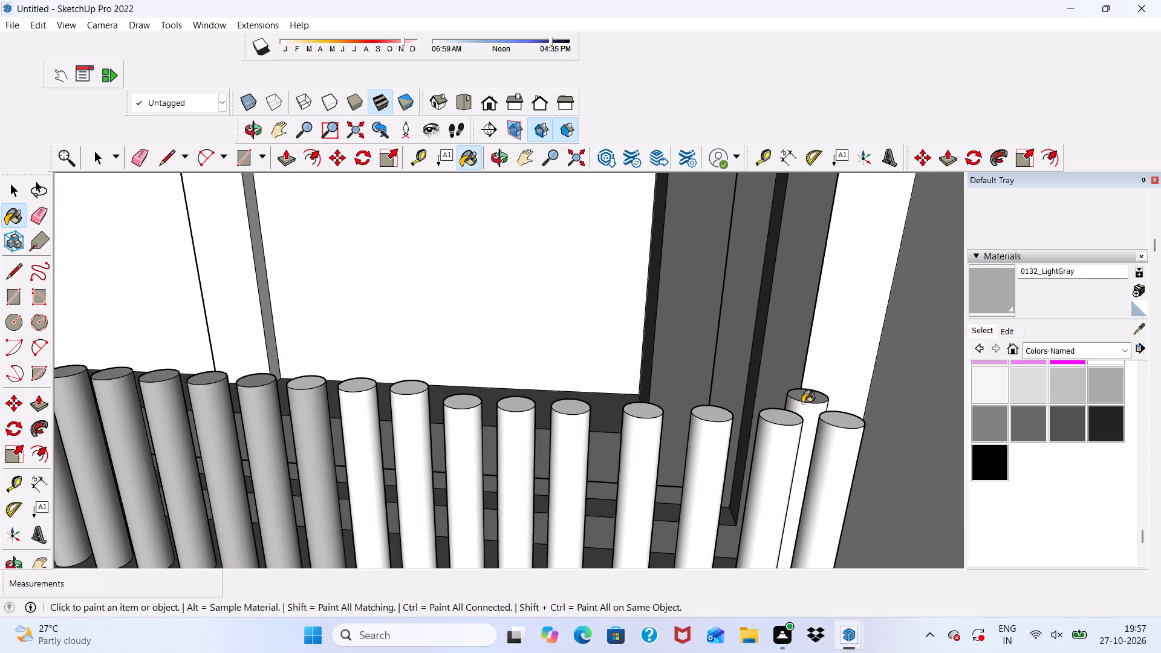
{"action": "left_click", "coordinate": [803, 412]}
{"action": "left_click", "coordinate": [830, 425]}
{"action": "left_click", "coordinate": [829, 440]}
{"action": "left_click", "coordinate": [773, 423]}
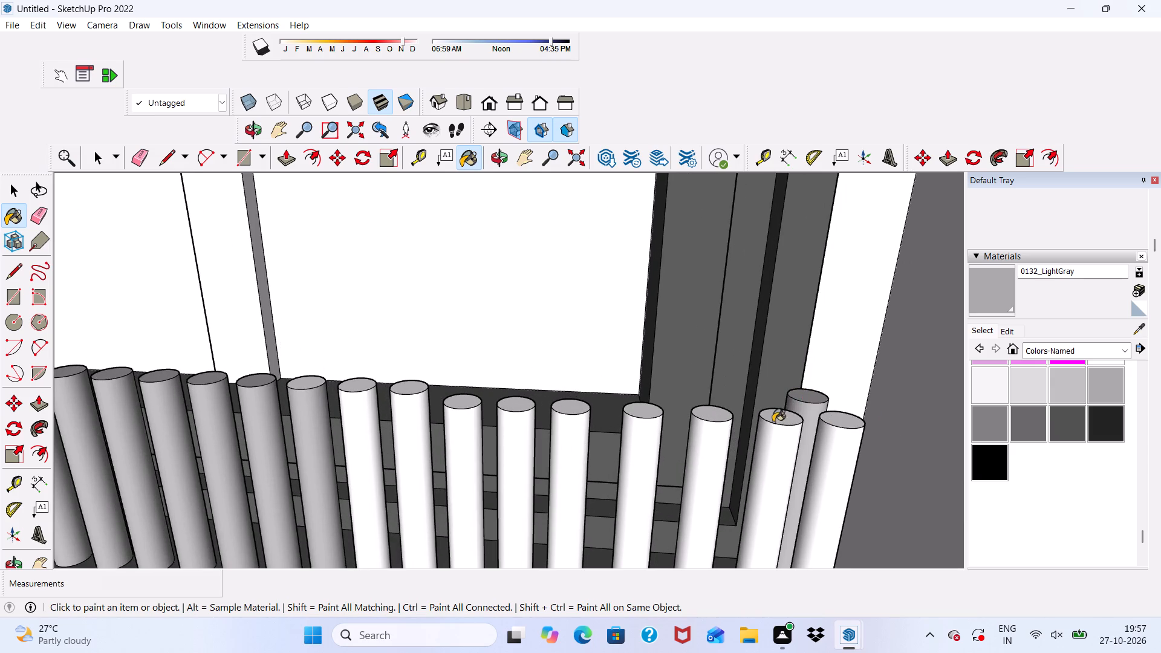
{"action": "left_click", "coordinate": [773, 448]}
{"action": "left_click", "coordinate": [770, 414]}
{"action": "left_click", "coordinate": [703, 417]}
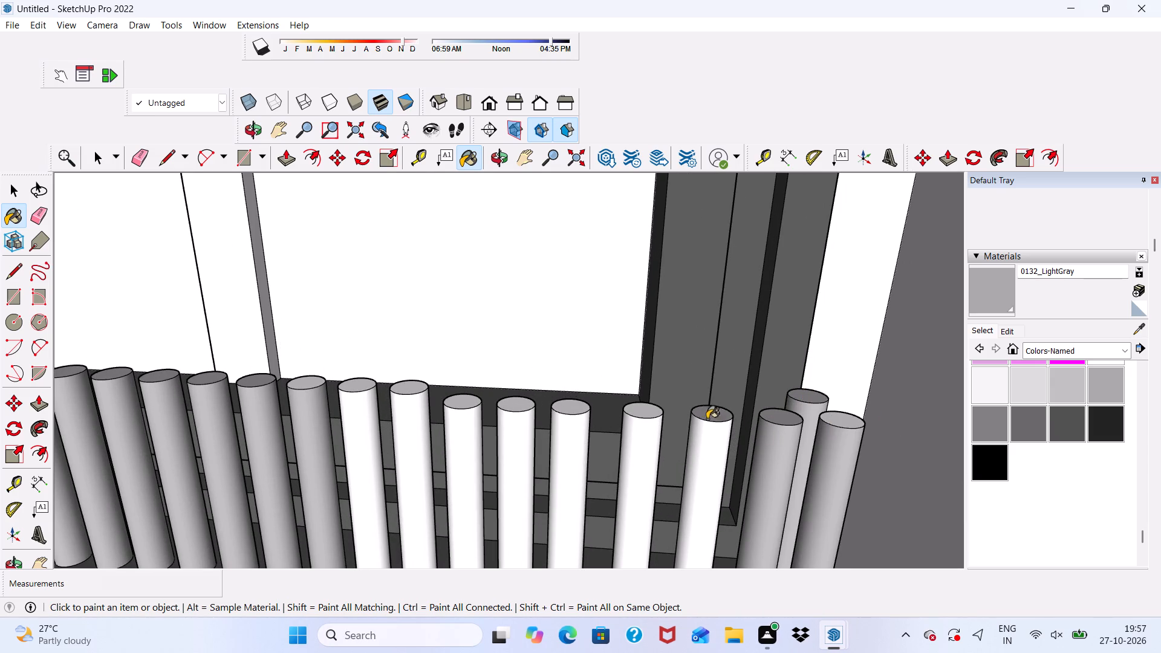
{"action": "left_click", "coordinate": [698, 456]}
{"action": "left_click", "coordinate": [643, 410]}
{"action": "left_click", "coordinate": [636, 443]}
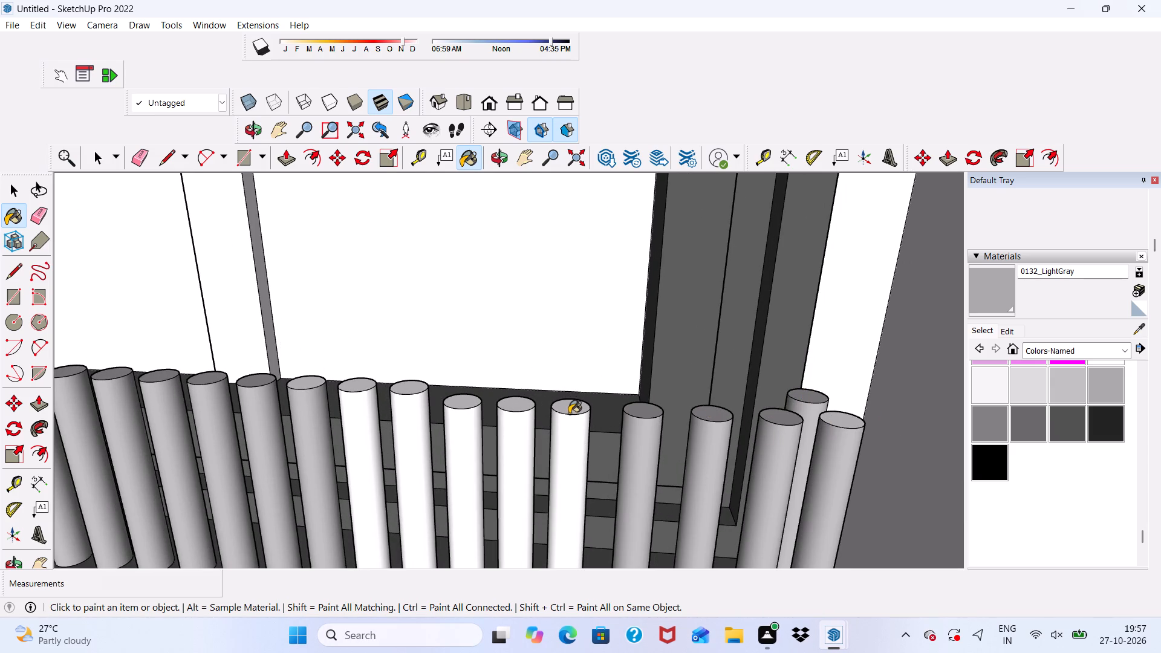
Paint the tops and sides of the five remaining white front balusters with 0132_LightGray, working from right to left.
{"action": "left_click", "coordinate": [569, 414]}
{"action": "left_click", "coordinate": [564, 447]}
{"action": "left_click", "coordinate": [512, 411]}
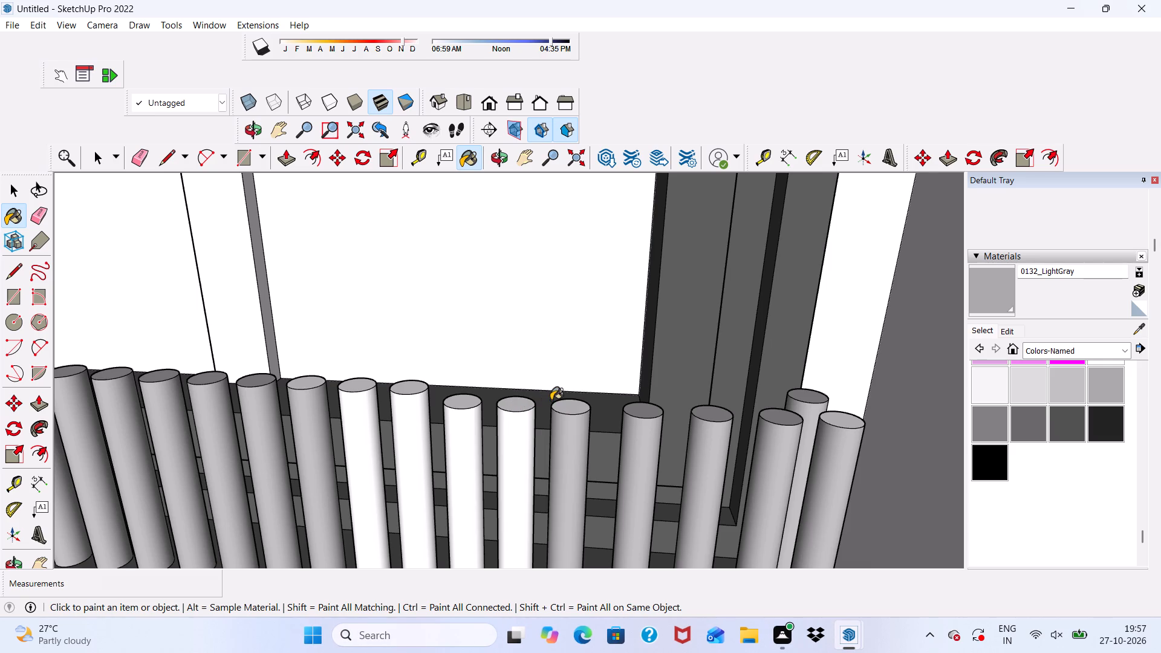
{"action": "left_click", "coordinate": [565, 412]}
{"action": "left_click_drag", "start_coordinate": [503, 405], "coordinate": [517, 406]}
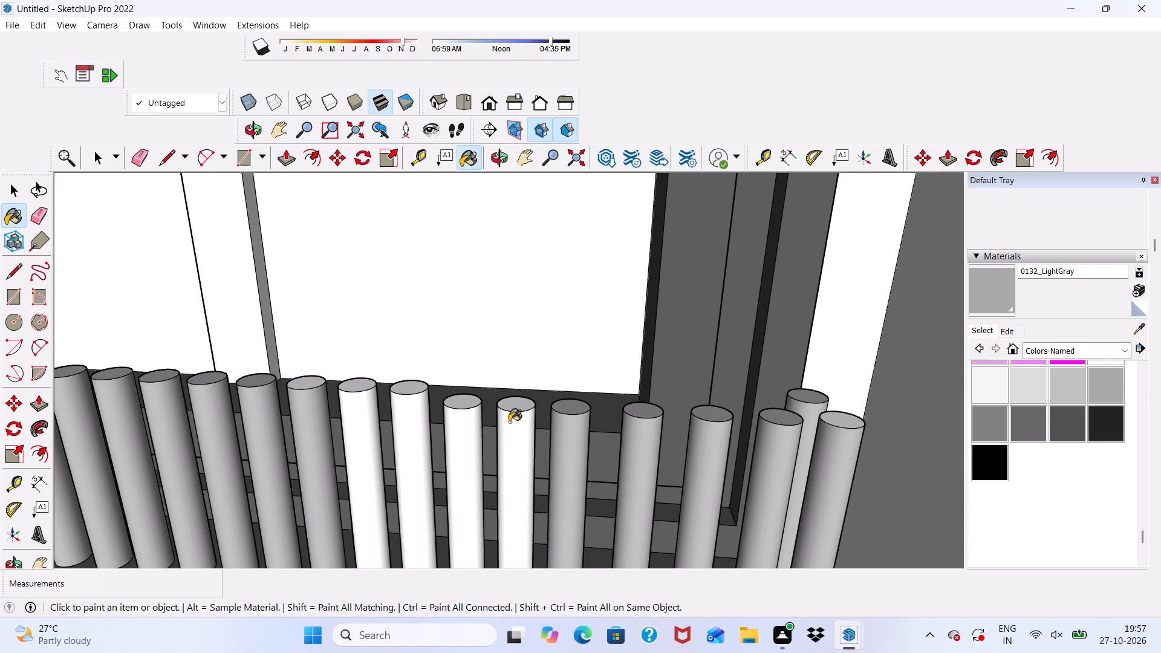
{"action": "left_click", "coordinate": [510, 431]}
{"action": "left_click", "coordinate": [457, 405]}
{"action": "left_click", "coordinate": [477, 440]}
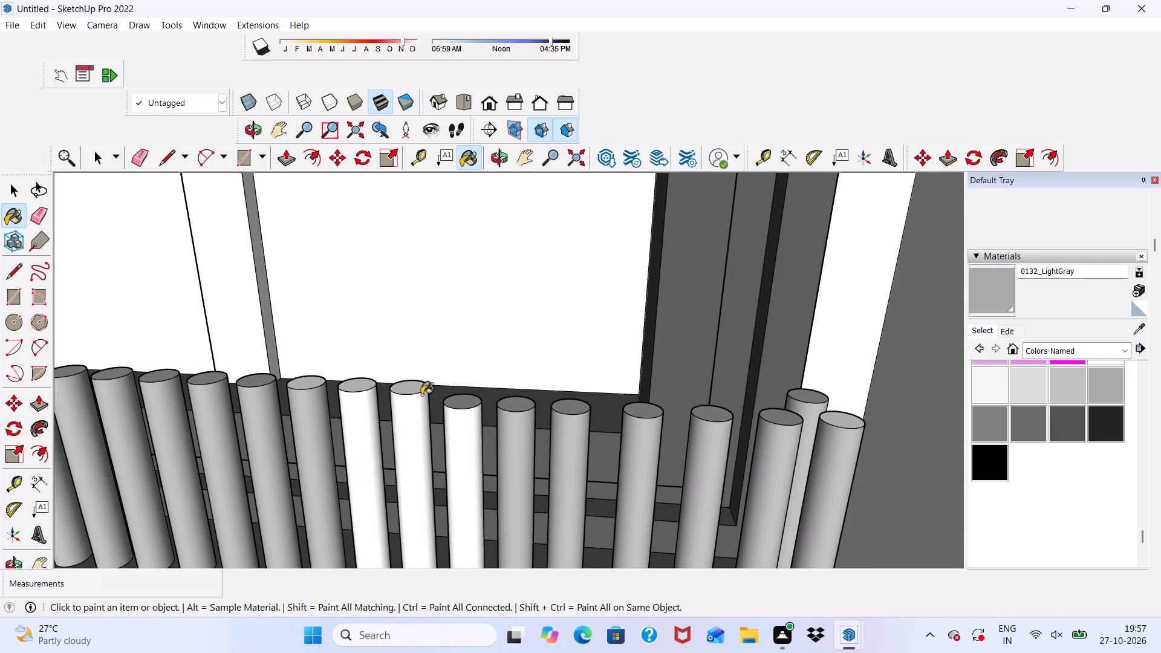
{"action": "left_click", "coordinate": [421, 391]}
{"action": "left_click", "coordinate": [422, 403]}
{"action": "left_click", "coordinate": [353, 385]}
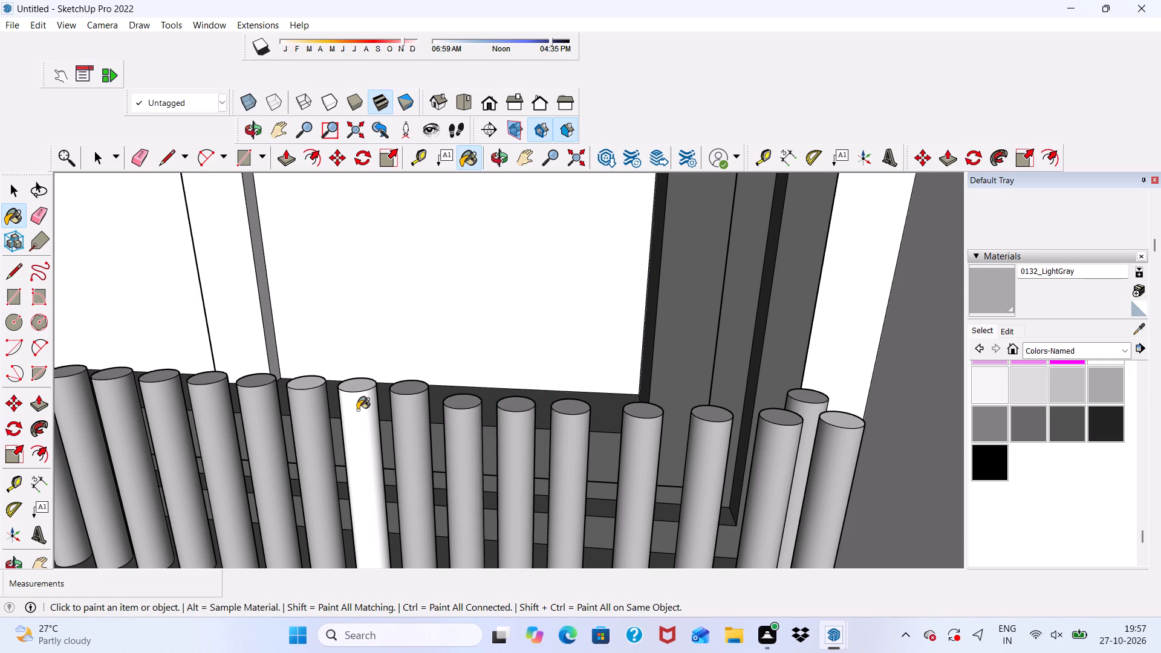
{"action": "left_click", "coordinate": [357, 410]}
On the middle column's topmost balcony, paint the left side-return baluster and the first two front balusters with 0132_LightGray.
{"action": "scroll", "coordinate": [356, 409], "scroll_direction": "down", "scroll_amount": 13}
{"action": "middle_click_drag", "start_coordinate": [426, 400], "coordinate": [521, 288]}
{"action": "scroll", "coordinate": [528, 298], "scroll_direction": "up", "scroll_amount": 1}
{"action": "scroll", "coordinate": [514, 304], "scroll_direction": "down", "scroll_amount": 7}
{"action": "scroll", "coordinate": [301, 406], "scroll_direction": "up", "scroll_amount": 1}
{"action": "scroll", "coordinate": [368, 294], "scroll_direction": "down", "scroll_amount": 14}
{"action": "scroll", "coordinate": [397, 326], "scroll_direction": "down", "scroll_amount": 11}
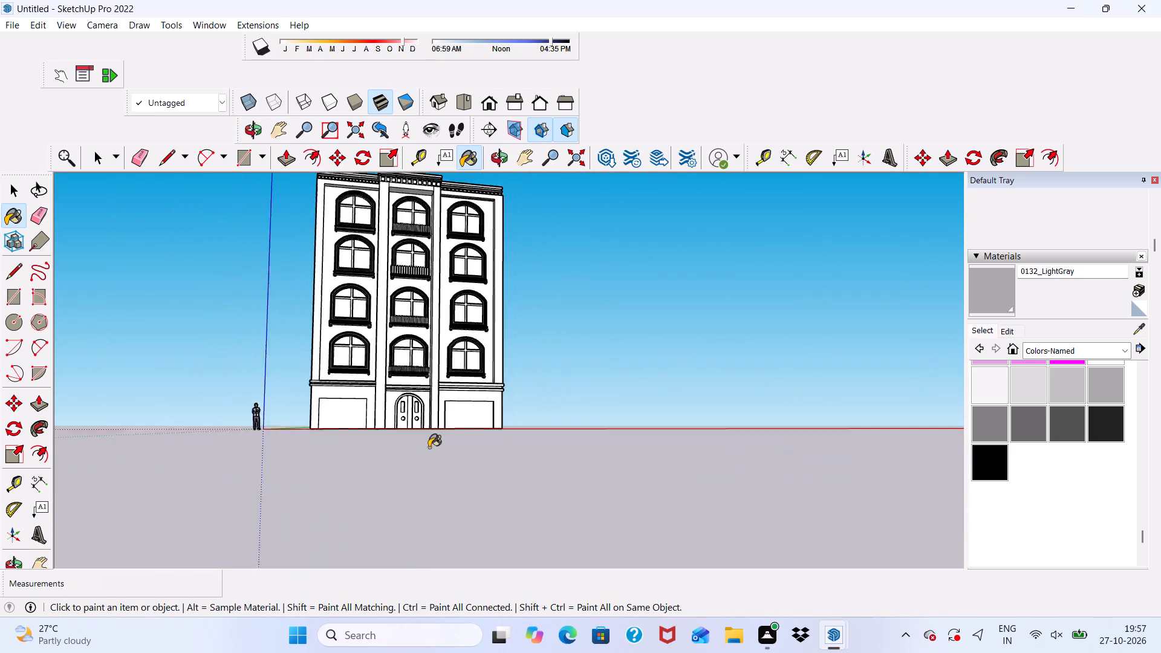
{"action": "scroll", "coordinate": [429, 447], "scroll_direction": "down", "scroll_amount": 4}
{"action": "scroll", "coordinate": [423, 306], "scroll_direction": "up", "scroll_amount": 8}
{"action": "scroll", "coordinate": [431, 334], "scroll_direction": "down", "scroll_amount": 1}
{"action": "scroll", "coordinate": [438, 365], "scroll_direction": "up", "scroll_amount": 11}
{"action": "scroll", "coordinate": [420, 325], "scroll_direction": "down", "scroll_amount": 1}
{"action": "middle_click_drag", "start_coordinate": [421, 326], "coordinate": [423, 401]}
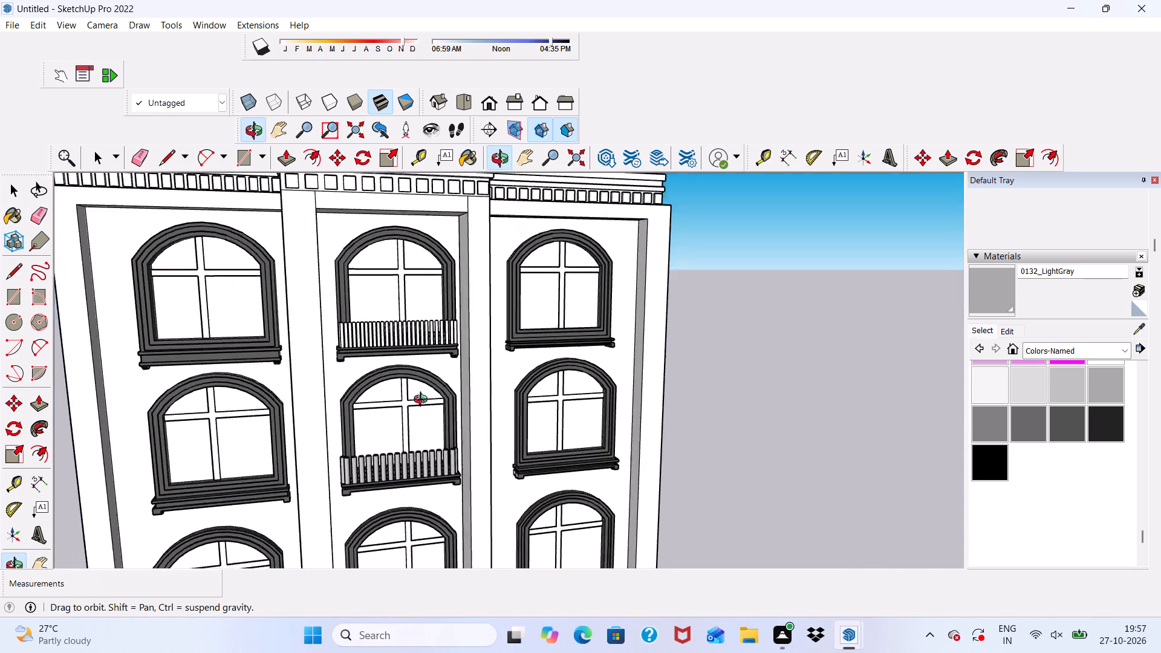
{"action": "middle_click_drag", "start_coordinate": [423, 401], "coordinate": [342, 567]}
{"action": "scroll", "coordinate": [350, 490], "scroll_direction": "up", "scroll_amount": 5}
{"action": "scroll", "coordinate": [405, 292], "scroll_direction": "up", "scroll_amount": 5}
{"action": "scroll", "coordinate": [401, 259], "scroll_direction": "down", "scroll_amount": 10}
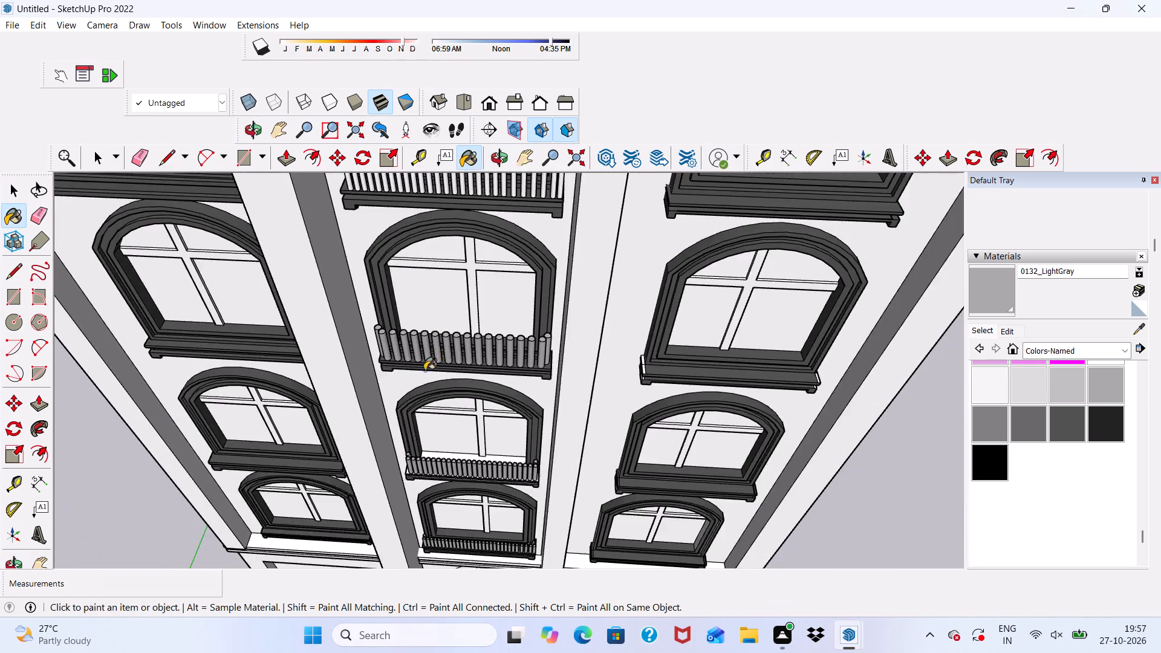
{"action": "scroll", "coordinate": [424, 371], "scroll_direction": "down", "scroll_amount": 3}
{"action": "scroll", "coordinate": [351, 287], "scroll_direction": "up", "scroll_amount": 20}
{"action": "scroll", "coordinate": [351, 287], "scroll_direction": "up", "scroll_amount": 5}
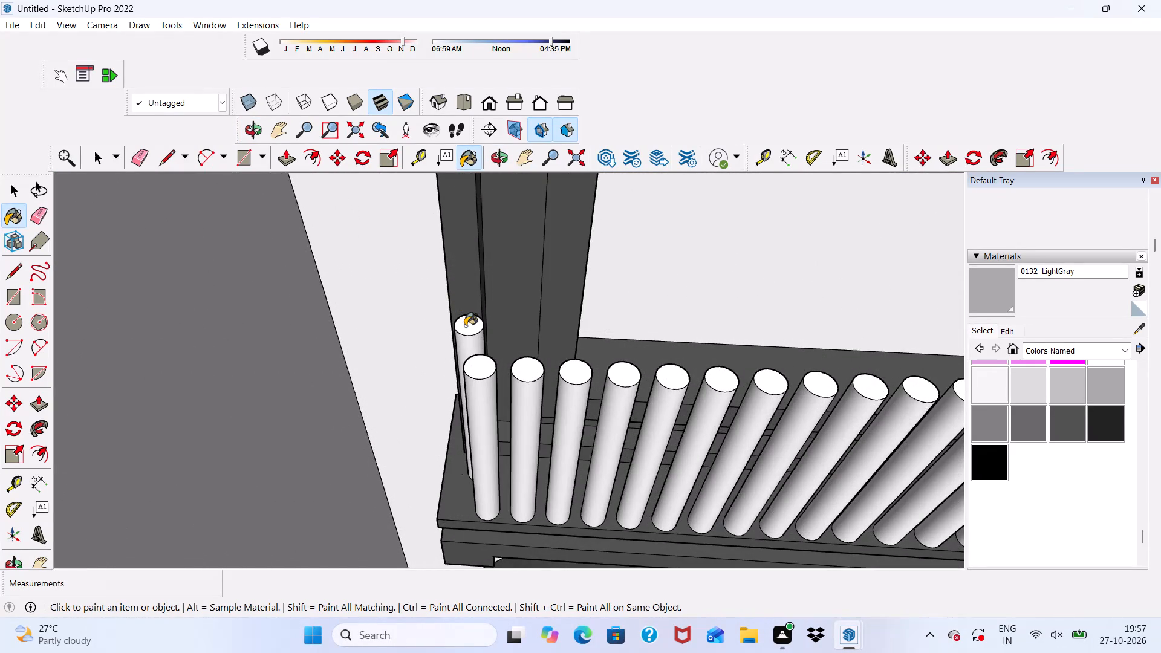
{"action": "left_click", "coordinate": [465, 326]}
{"action": "left_click", "coordinate": [472, 345]}
{"action": "left_click", "coordinate": [475, 363]}
{"action": "left_click", "coordinate": [477, 382]}
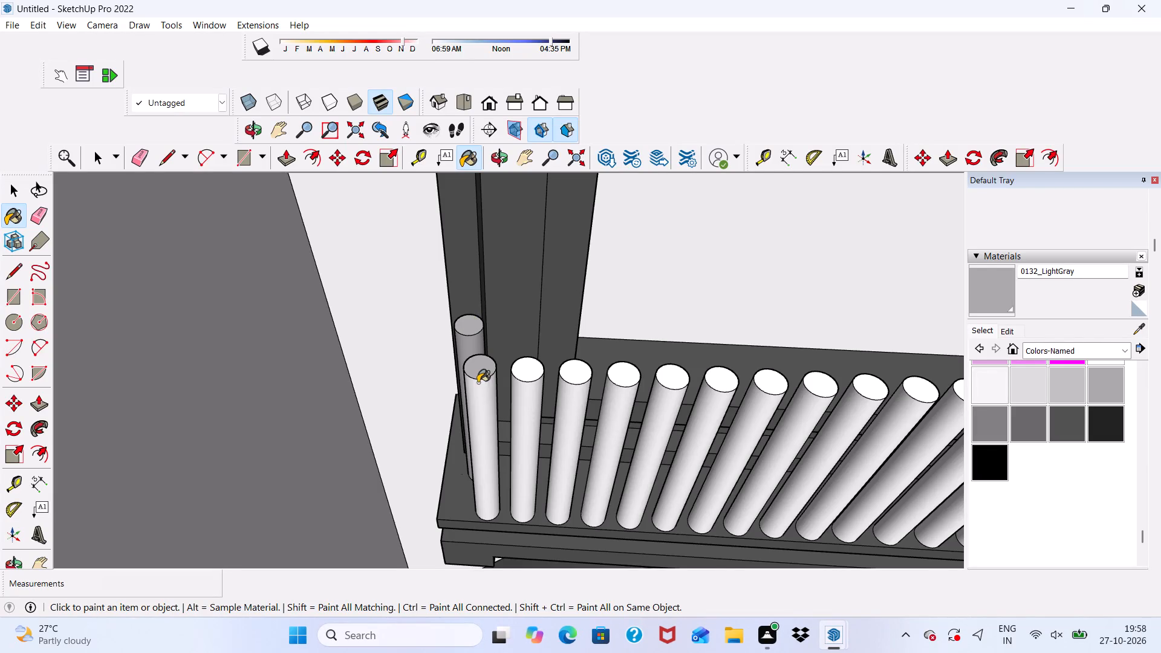
{"action": "left_click", "coordinate": [528, 372]}
{"action": "left_click", "coordinate": [530, 392]}
Paint the tops and sides of the third to sixth front balusters from the left with 0132_LightGray on the topmost balcony.
{"action": "left_click_drag", "start_coordinate": [572, 369], "coordinate": [574, 375]}
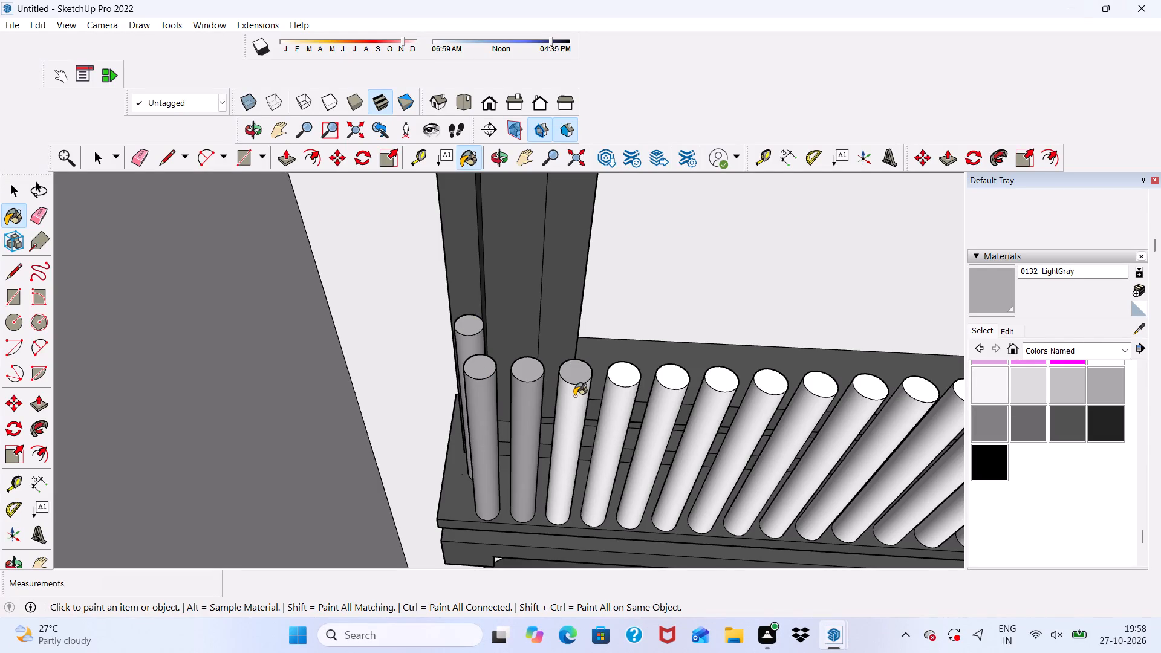
{"action": "left_click", "coordinate": [574, 396]}
{"action": "left_click", "coordinate": [613, 380]}
{"action": "left_click", "coordinate": [620, 394]}
{"action": "left_click_drag", "start_coordinate": [683, 379], "coordinate": [683, 398]}
{"action": "left_click", "coordinate": [681, 422]}
{"action": "left_click", "coordinate": [675, 379]}
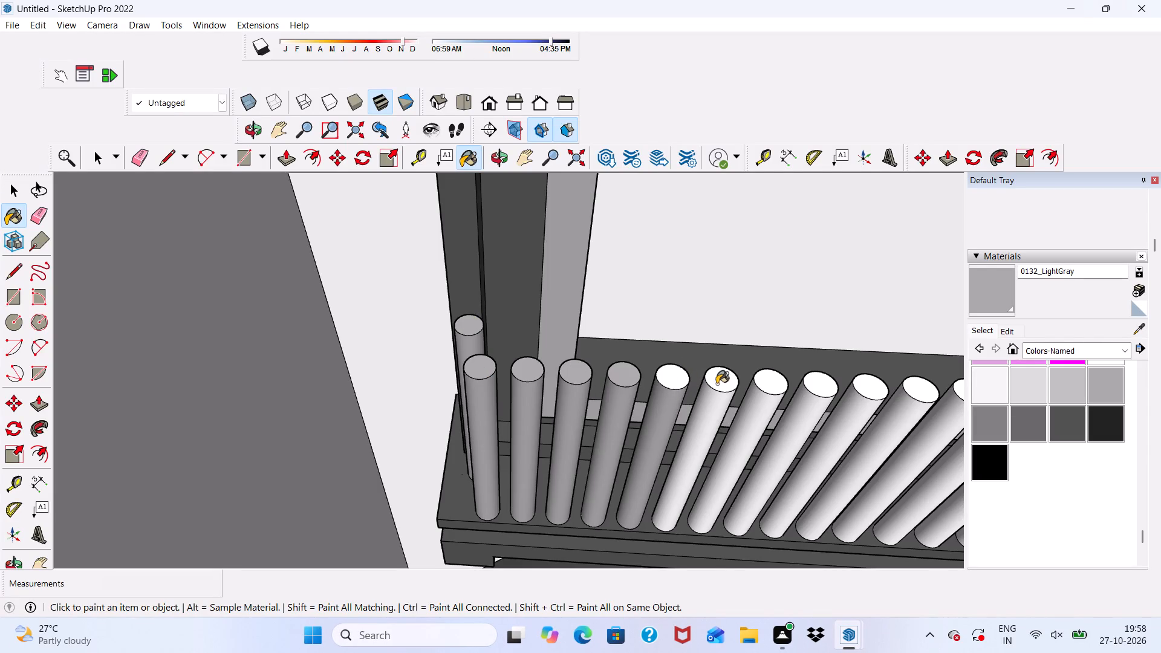
{"action": "left_click", "coordinate": [726, 387]}
{"action": "left_click", "coordinate": [714, 433]}
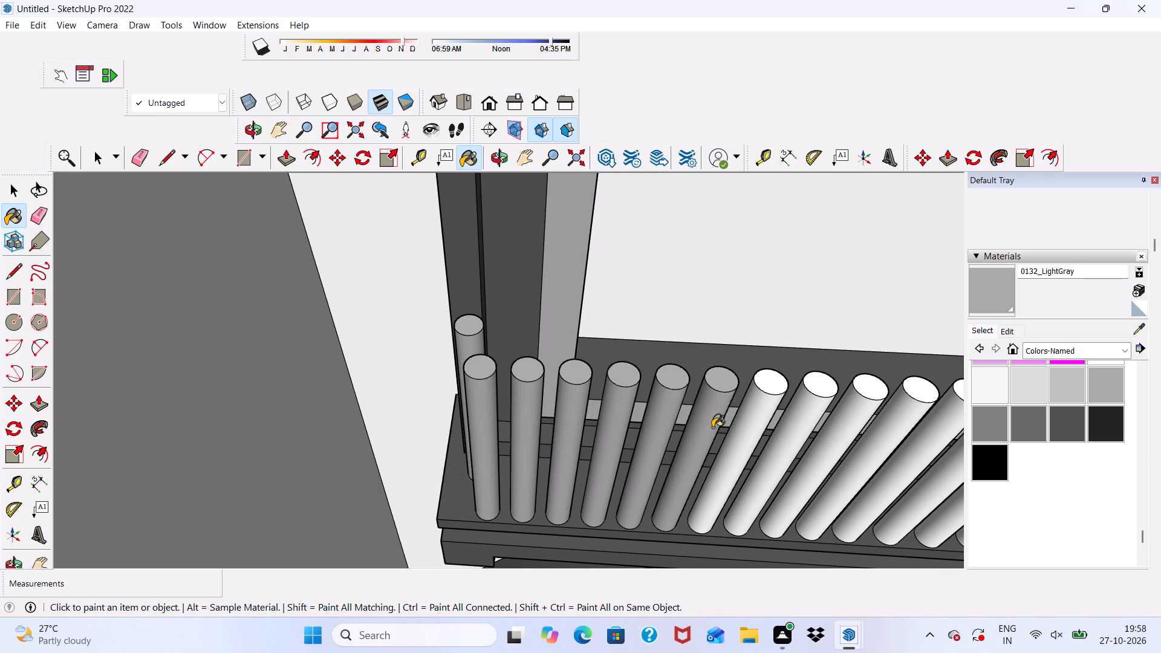
Paint the tops and sides of the seventh to ninth front balusters with 0132_LightGray on the topmost balcony.
{"action": "scroll", "coordinate": [712, 362], "scroll_direction": "up", "scroll_amount": 1}
{"action": "left_click", "coordinate": [765, 393]}
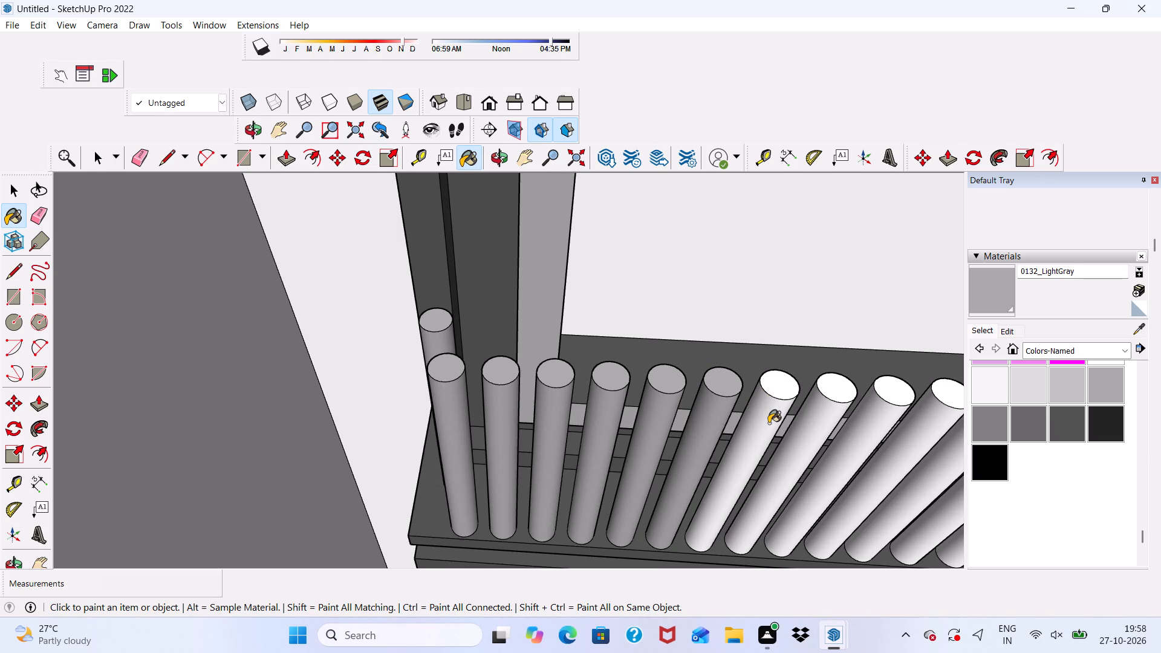
{"action": "left_click", "coordinate": [769, 423]}
{"action": "left_click", "coordinate": [776, 388]}
{"action": "left_click", "coordinate": [776, 437]}
{"action": "left_click", "coordinate": [802, 427]}
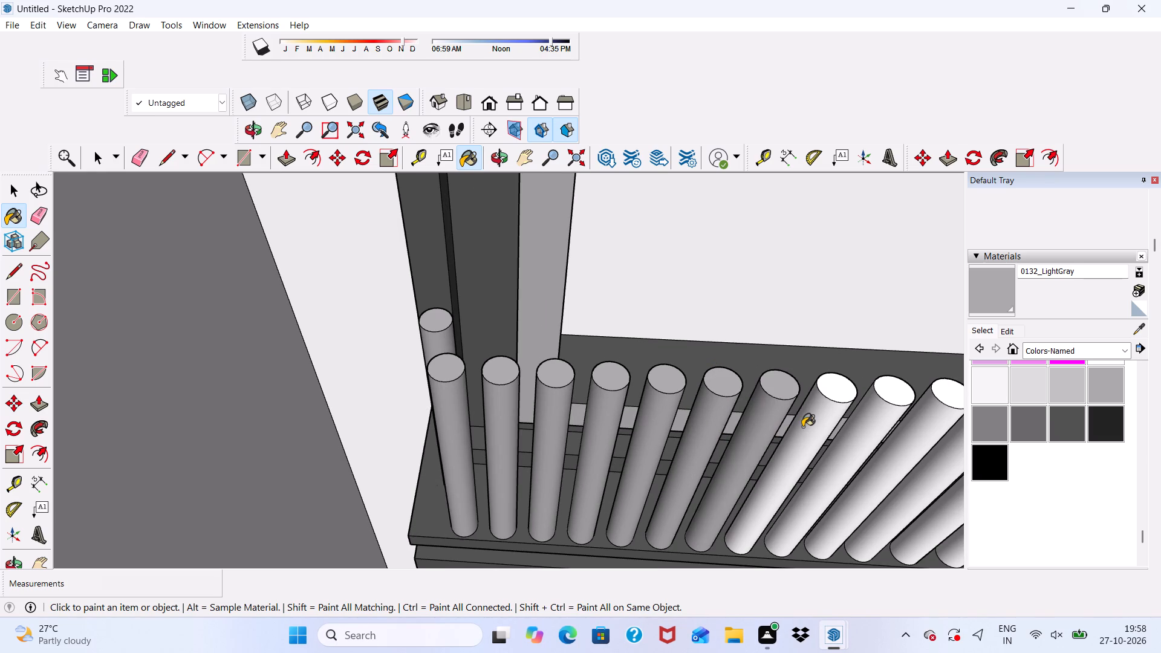
{"action": "left_click_drag", "start_coordinate": [889, 389], "coordinate": [890, 396]}
{"action": "left_click", "coordinate": [889, 426]}
{"action": "left_click", "coordinate": [839, 390]}
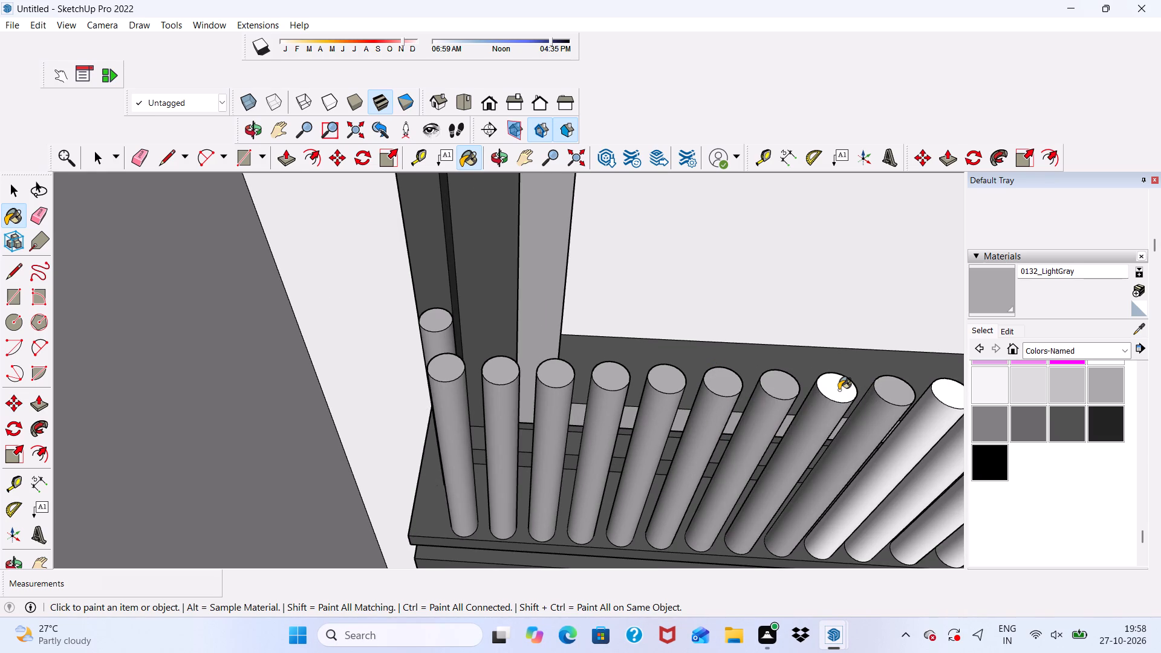
Paint the tops and sides of the tenth to twelfth front balusters with 0132_LightGray on the topmost balcony.
{"action": "scroll", "coordinate": [486, 391], "scroll_direction": "down", "scroll_amount": 13}
{"action": "scroll", "coordinate": [504, 408], "scroll_direction": "up", "scroll_amount": 11}
{"action": "left_click", "coordinate": [429, 406]}
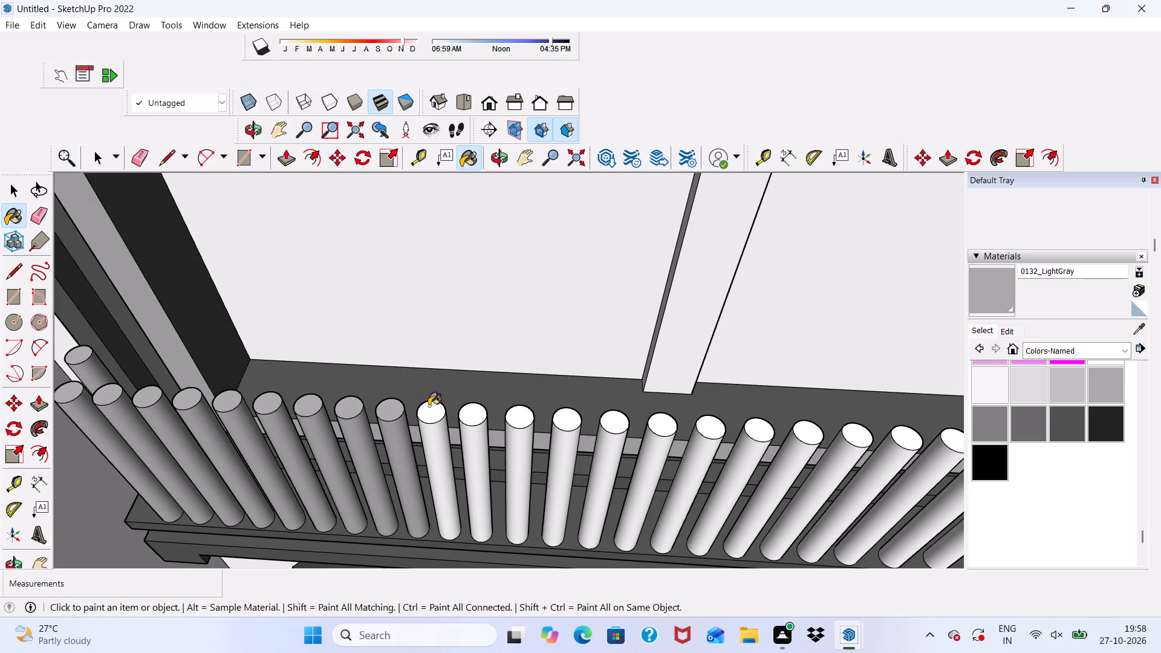
{"action": "scroll", "coordinate": [432, 437], "scroll_direction": "down", "scroll_amount": 1}
{"action": "scroll", "coordinate": [437, 460], "scroll_direction": "up", "scroll_amount": 1}
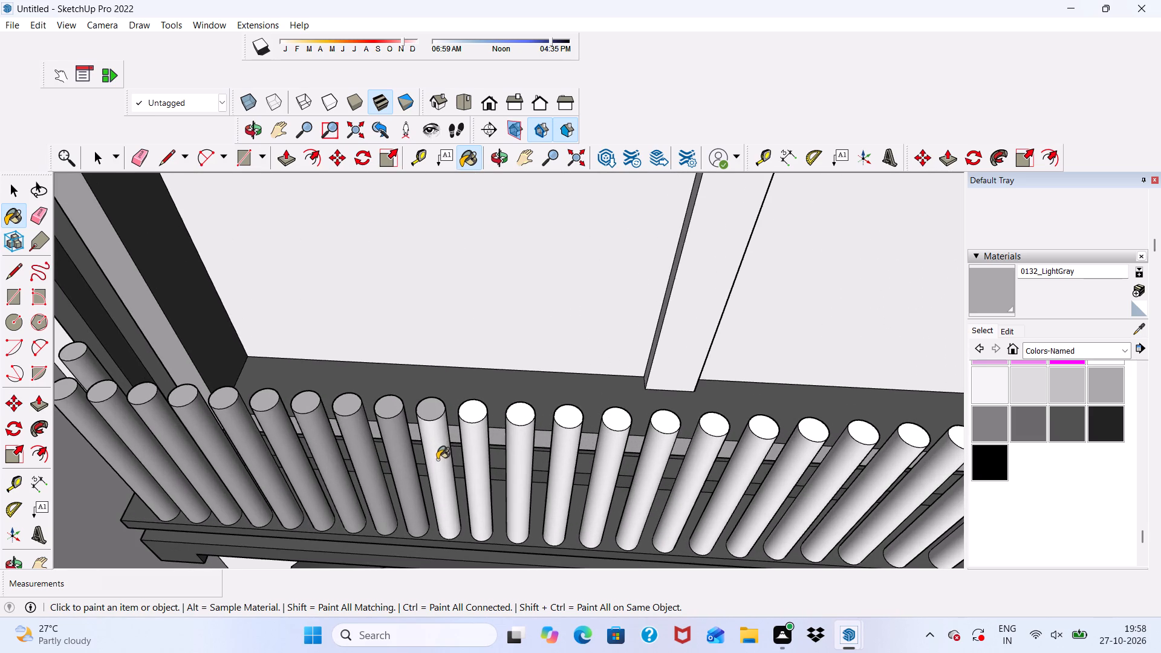
{"action": "left_click", "coordinate": [434, 423]}
{"action": "left_click", "coordinate": [460, 413]}
{"action": "left_click", "coordinate": [485, 450]}
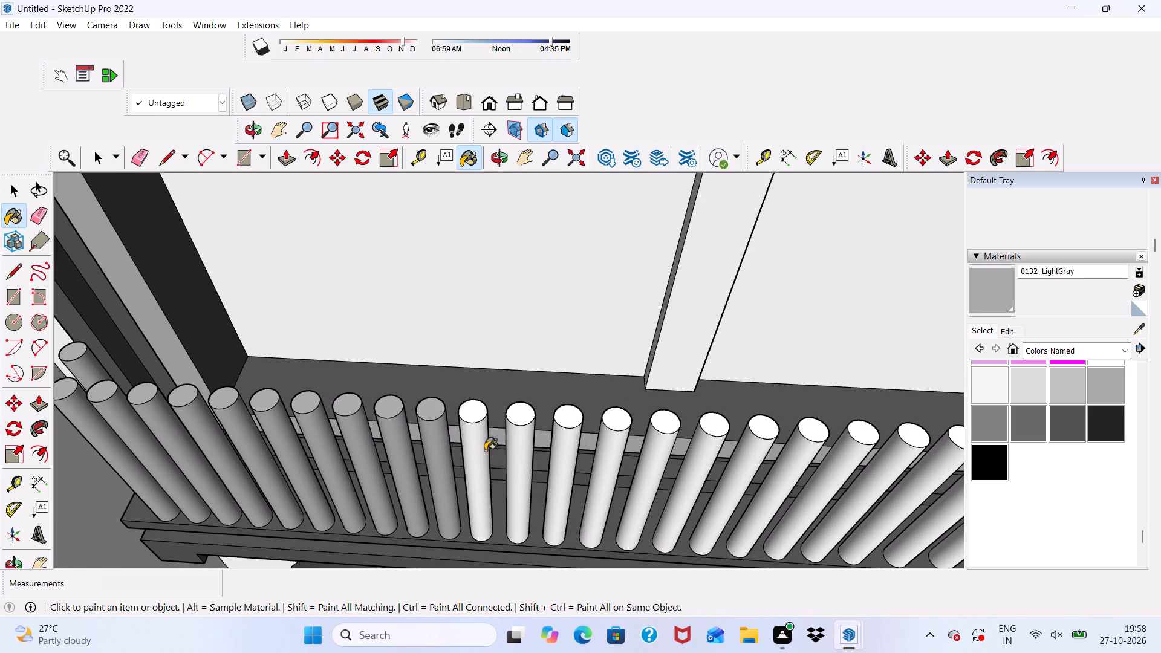
{"action": "left_click", "coordinate": [522, 417]}
{"action": "left_click", "coordinate": [522, 449]}
Paint the tops and sides of the thirteenth to fifteenth front balusters with 0132_LightGray on the topmost balcony.
{"action": "left_click", "coordinate": [562, 421]}
{"action": "left_click", "coordinate": [563, 445]}
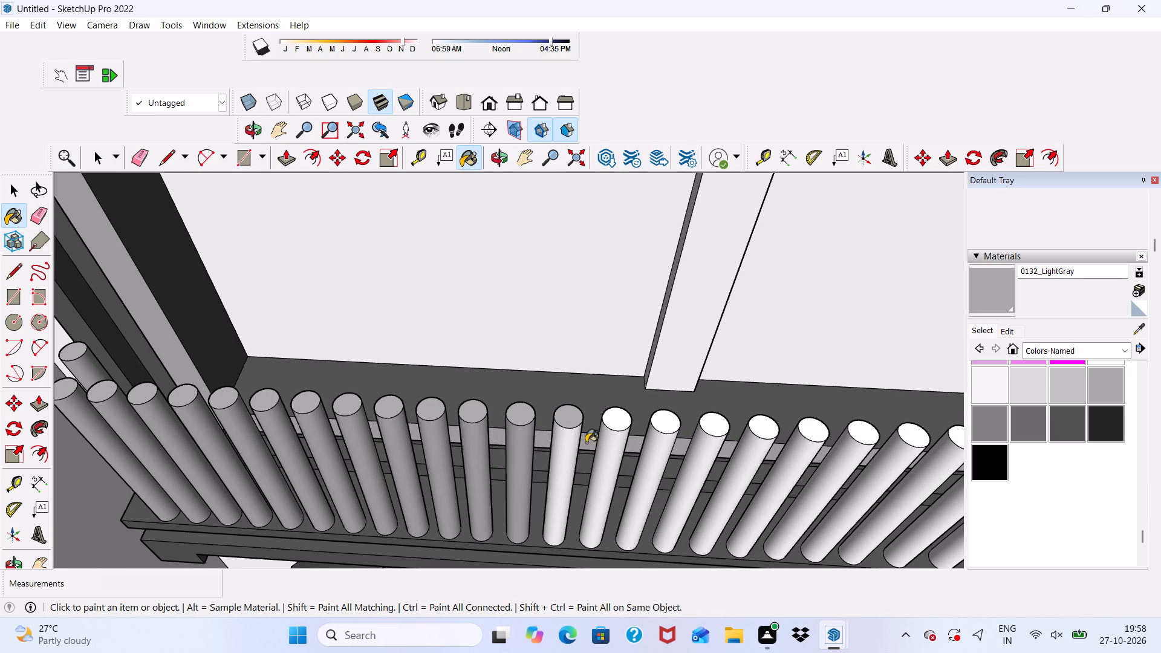
{"action": "left_click", "coordinate": [625, 418]}
{"action": "left_click", "coordinate": [616, 453]}
{"action": "left_click", "coordinate": [654, 426]}
{"action": "left_click", "coordinate": [658, 450]}
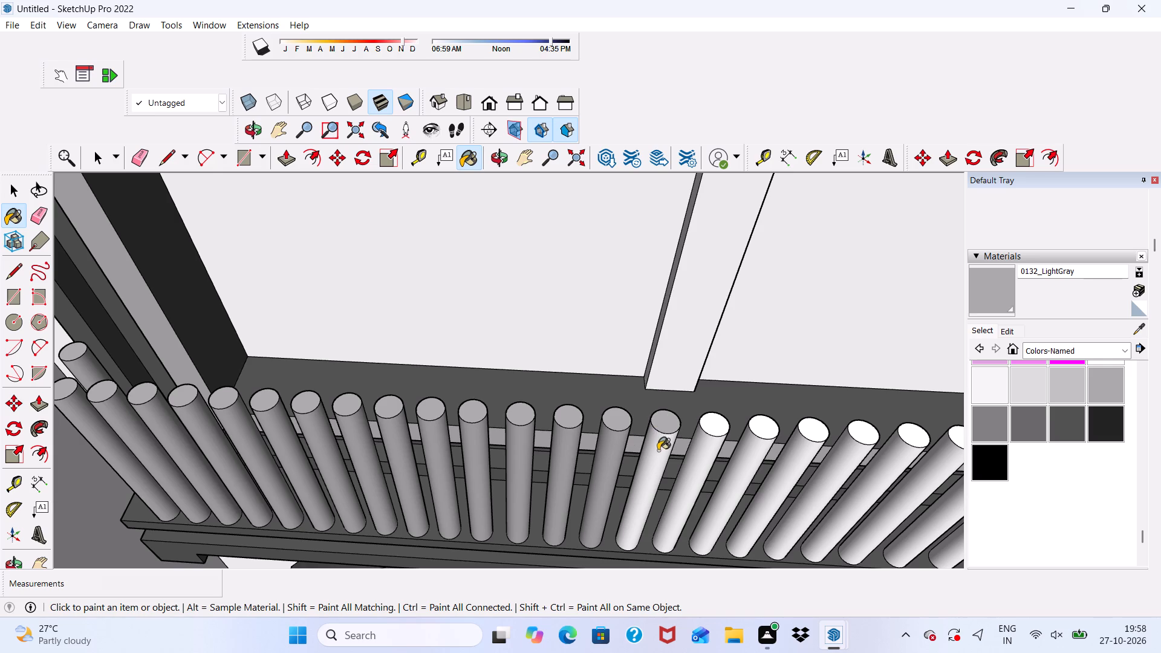
{"action": "scroll", "coordinate": [645, 441], "scroll_direction": "up", "scroll_amount": 9}
{"action": "left_click", "coordinate": [631, 435]}
{"action": "left_click_drag", "start_coordinate": [629, 440], "coordinate": [627, 449]}
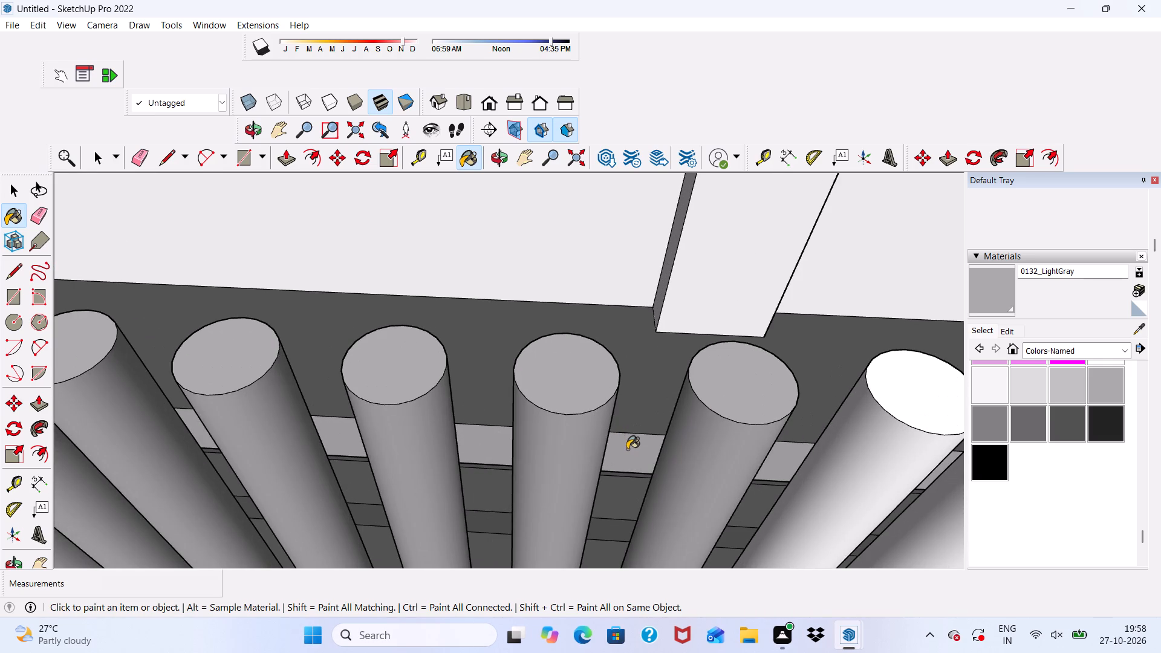
{"action": "left_click", "coordinate": [626, 449]}
Paint the tops and sides of the sixteenth to nineteenth front balusters with 0132_LightGray on the topmost balcony.
{"action": "scroll", "coordinate": [603, 433], "scroll_direction": "down", "scroll_amount": 9}
{"action": "scroll", "coordinate": [720, 411], "scroll_direction": "up", "scroll_amount": 1}
{"action": "left_click", "coordinate": [724, 407]}
{"action": "left_click", "coordinate": [715, 432]}
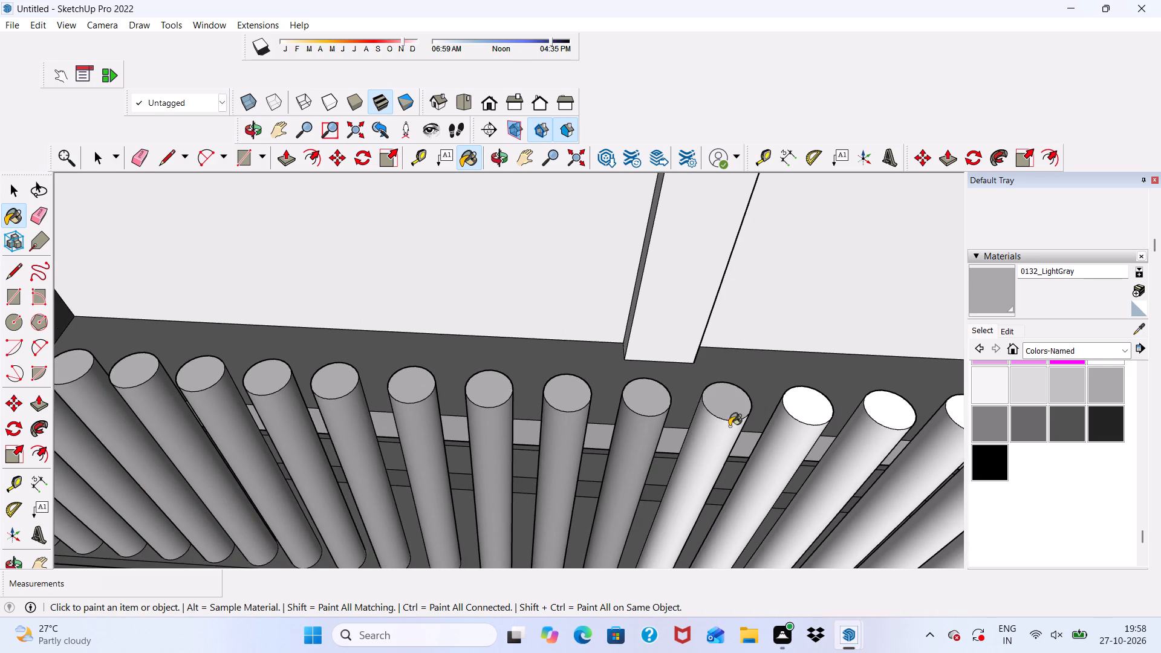
{"action": "left_click", "coordinate": [807, 400]}
{"action": "left_click", "coordinate": [788, 462]}
{"action": "scroll", "coordinate": [686, 388], "scroll_direction": "down", "scroll_amount": 7}
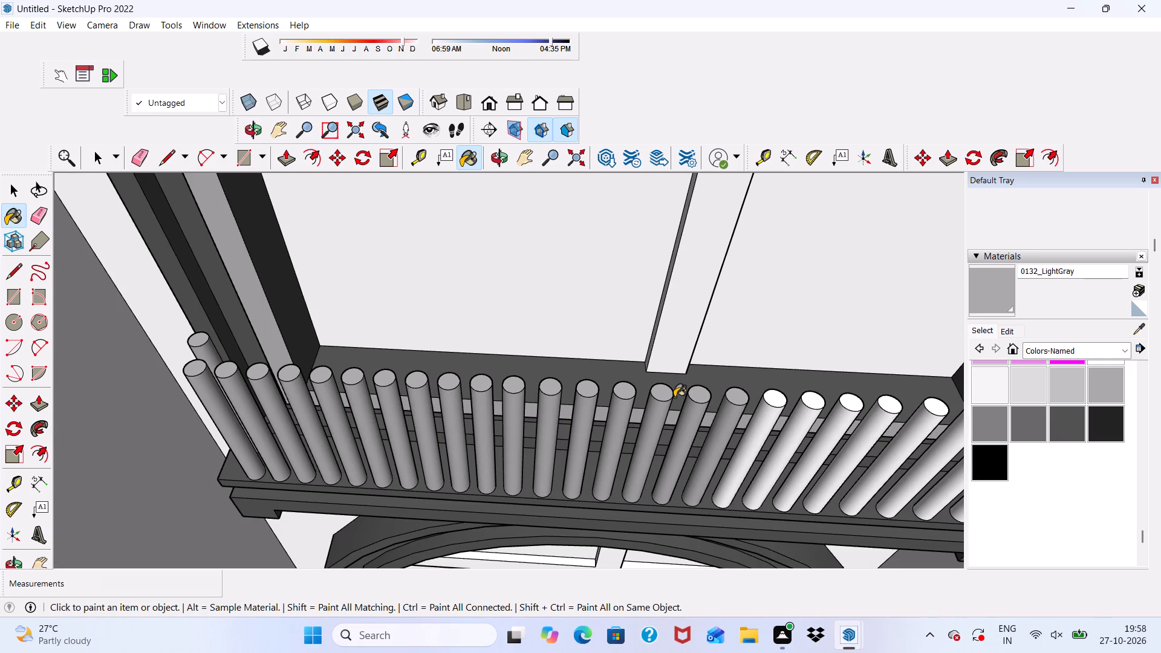
{"action": "scroll", "coordinate": [677, 378], "scroll_direction": "down", "scroll_amount": 1}
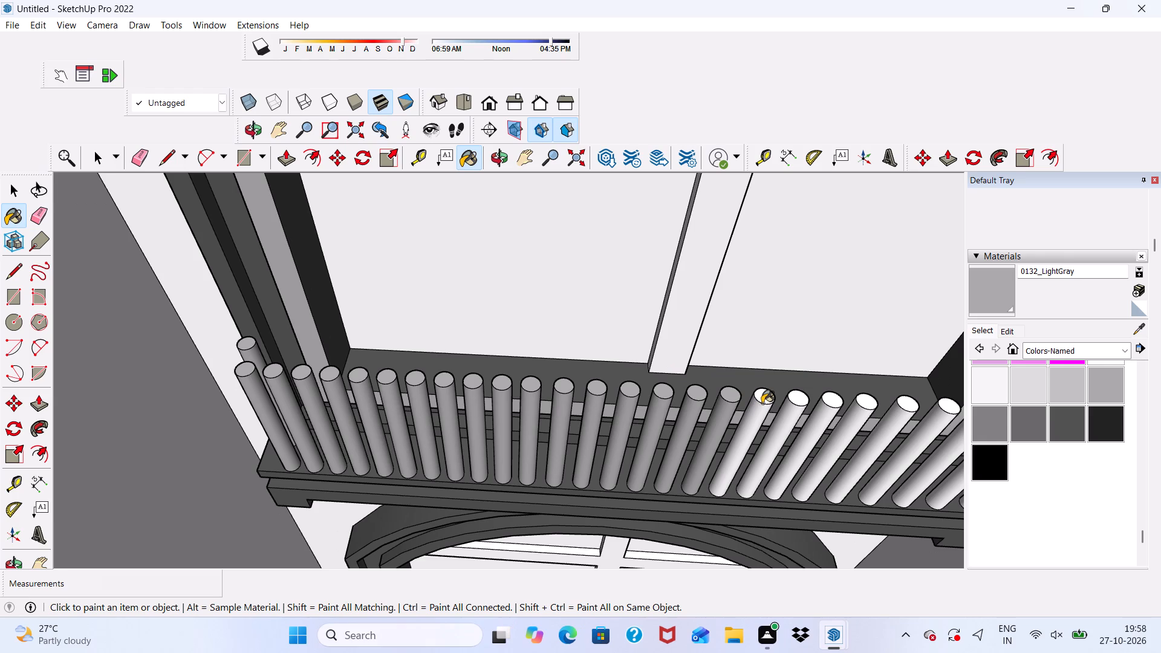
{"action": "left_click", "coordinate": [762, 403]}
{"action": "left_click", "coordinate": [756, 417]}
{"action": "scroll", "coordinate": [771, 385], "scroll_direction": "up", "scroll_amount": 7}
{"action": "left_click", "coordinate": [762, 404]}
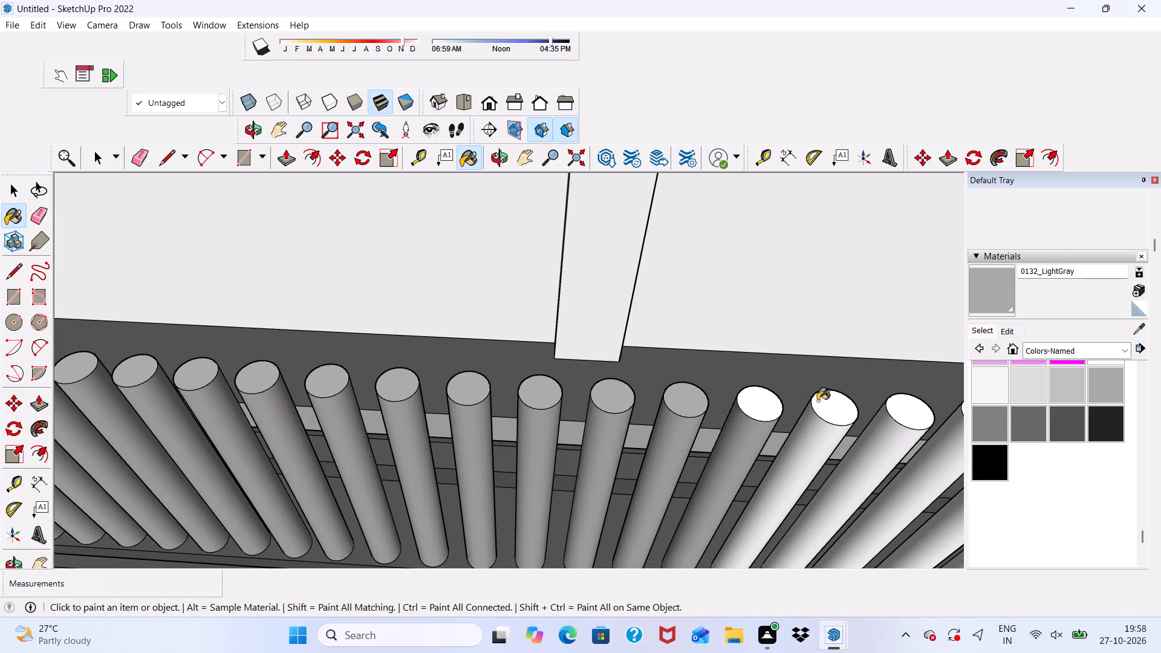
{"action": "left_click", "coordinate": [830, 411]}
{"action": "left_click", "coordinate": [815, 461]}
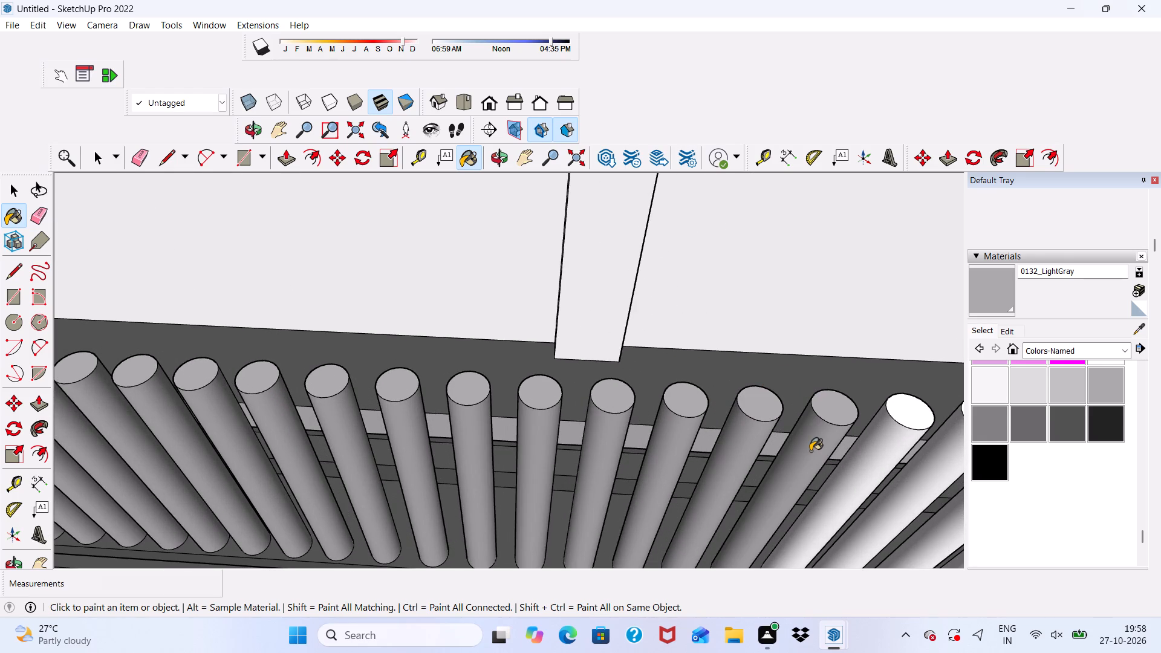
Paint the tops and sides of the twentieth and twenty-first front balusters with 0132_LightGray on the topmost balcony.
{"action": "scroll", "coordinate": [767, 400], "scroll_direction": "down", "scroll_amount": 6}
{"action": "scroll", "coordinate": [568, 348], "scroll_direction": "down", "scroll_amount": 2}
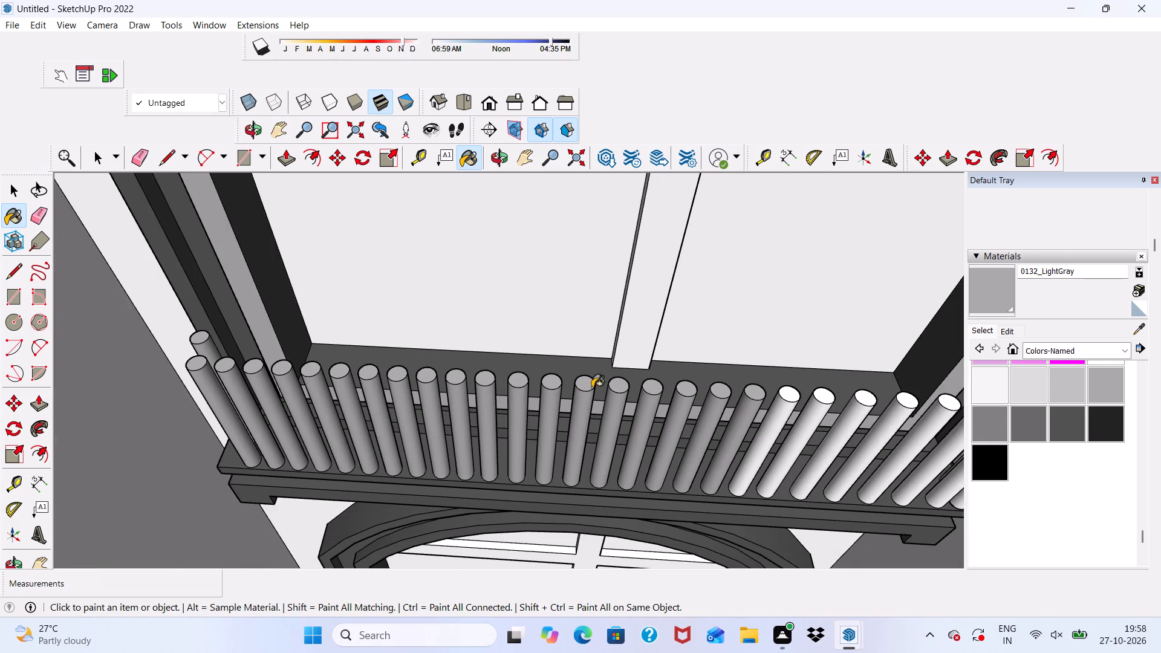
{"action": "scroll", "coordinate": [594, 389], "scroll_direction": "down", "scroll_amount": 6}
{"action": "scroll", "coordinate": [666, 363], "scroll_direction": "down", "scroll_amount": 4}
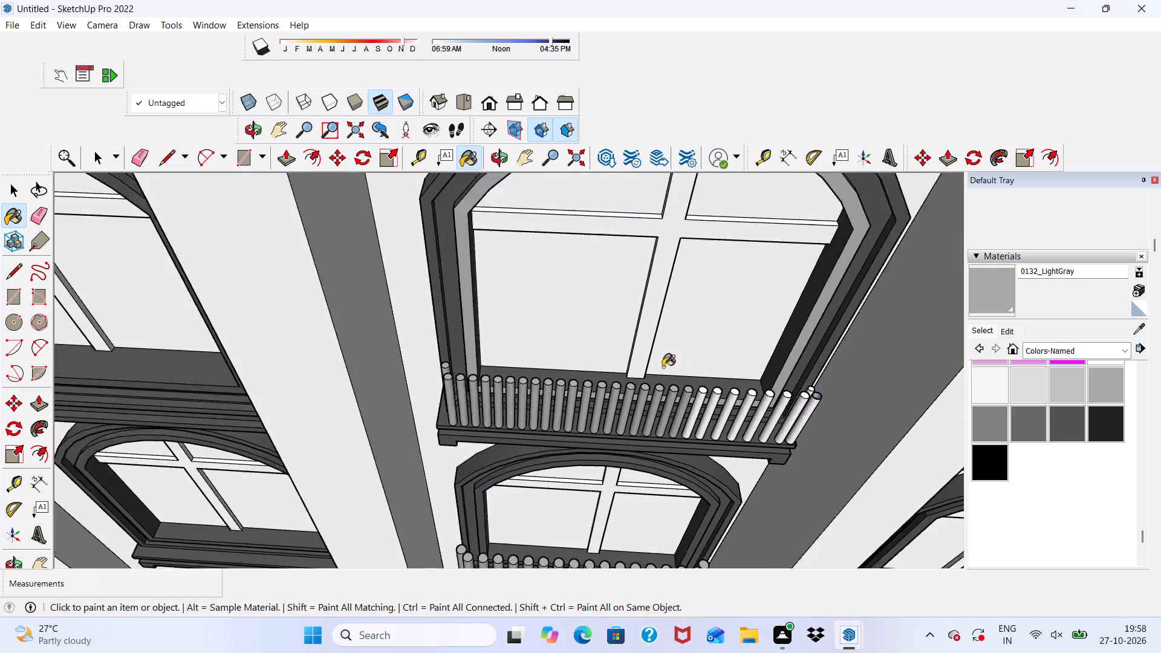
{"action": "scroll", "coordinate": [663, 367], "scroll_direction": "down", "scroll_amount": 2}
{"action": "scroll", "coordinate": [762, 339], "scroll_direction": "up", "scroll_amount": 7}
{"action": "scroll", "coordinate": [761, 338], "scroll_direction": "down", "scroll_amount": 1}
{"action": "scroll", "coordinate": [652, 415], "scroll_direction": "up", "scroll_amount": 5}
{"action": "left_click", "coordinate": [632, 425]}
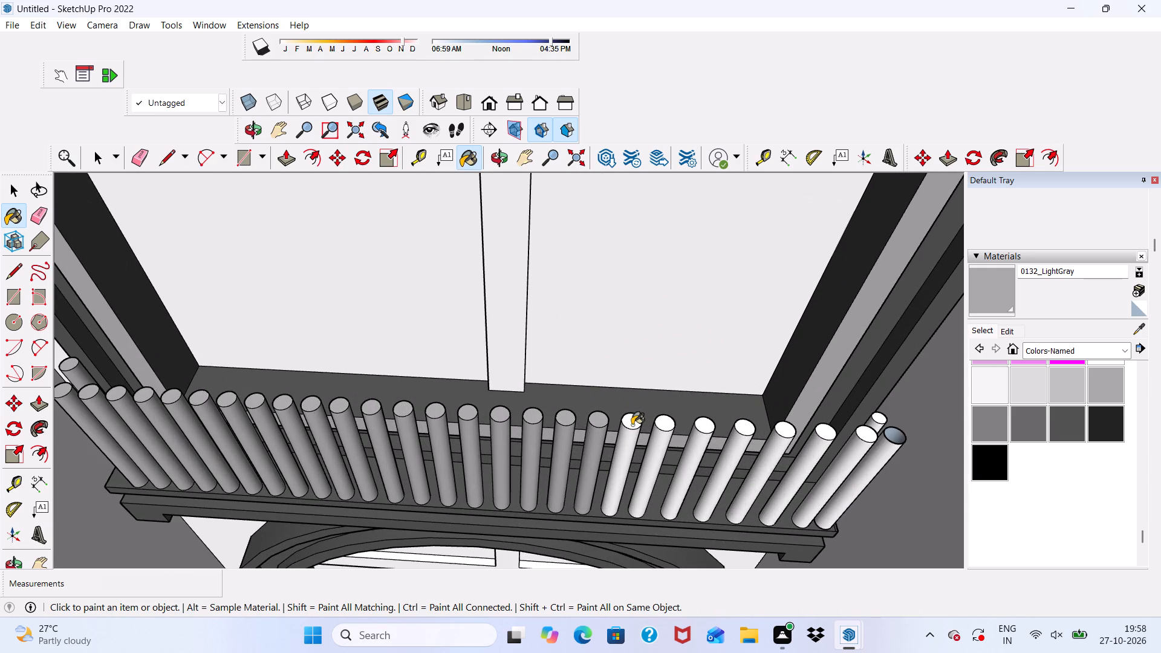
{"action": "scroll", "coordinate": [633, 449], "scroll_direction": "up", "scroll_amount": 4}
{"action": "left_click", "coordinate": [633, 449]}
{"action": "scroll", "coordinate": [627, 430], "scroll_direction": "down", "scroll_amount": 9}
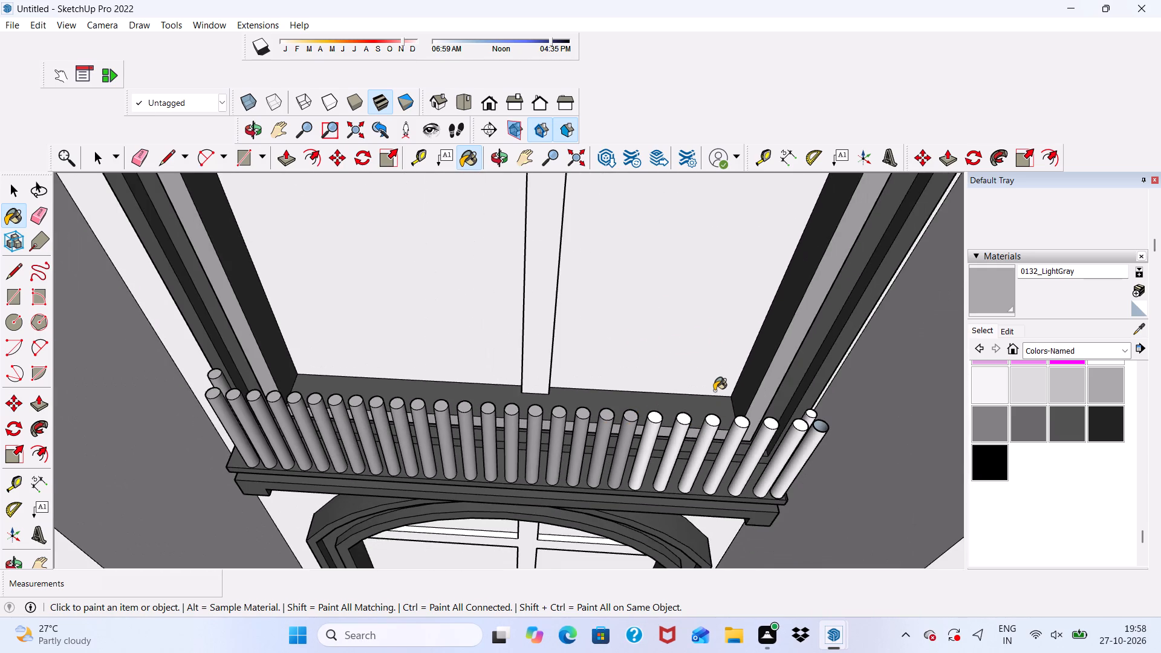
{"action": "scroll", "coordinate": [713, 388], "scroll_direction": "up", "scroll_amount": 5}
{"action": "scroll", "coordinate": [700, 391], "scroll_direction": "down", "scroll_amount": 1}
{"action": "left_click", "coordinate": [625, 435]}
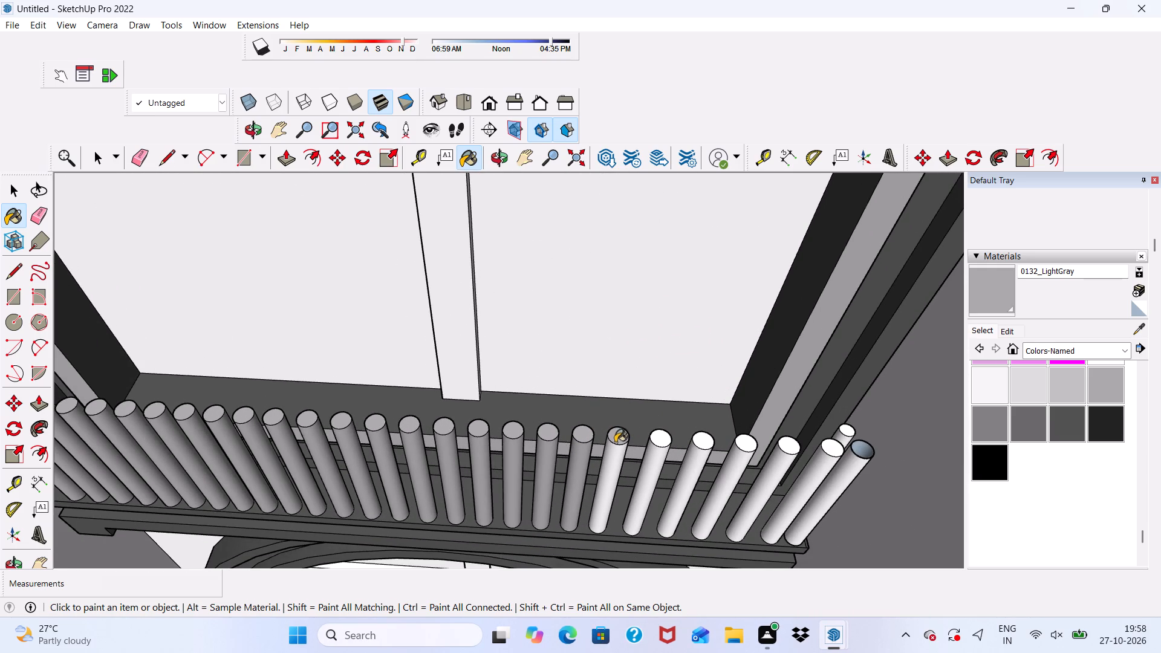
{"action": "left_click", "coordinate": [620, 456]}
{"action": "scroll", "coordinate": [618, 450], "scroll_direction": "down", "scroll_amount": 5}
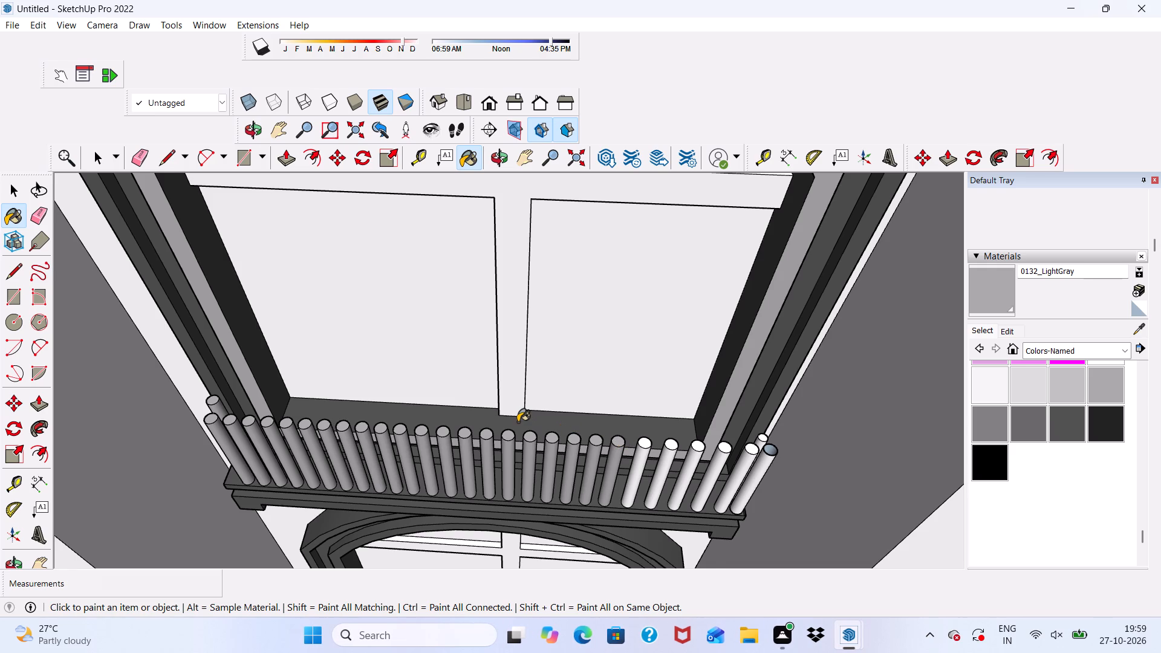
Paint the tops and sides of the twenty-second to twenty-fourth front balusters with 0132_LightGray on the topmost balcony.
{"action": "scroll", "coordinate": [516, 421], "scroll_direction": "up", "scroll_amount": 1}
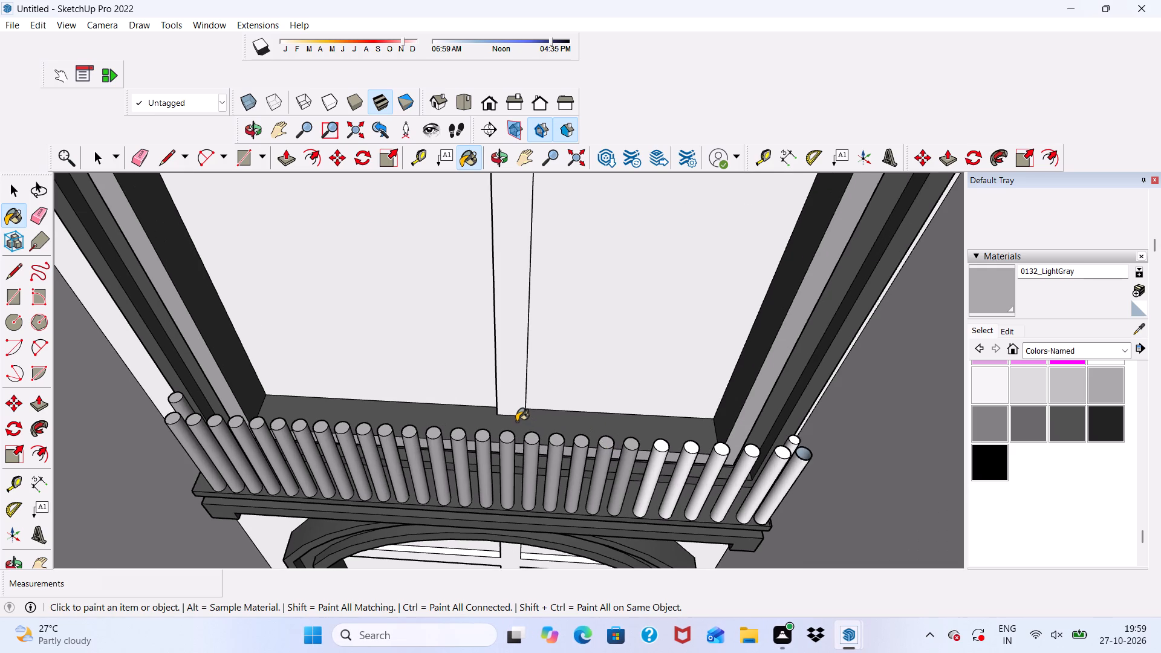
{"action": "scroll", "coordinate": [346, 500], "scroll_direction": "down", "scroll_amount": 5}
{"action": "scroll", "coordinate": [0, 616], "scroll_direction": "down", "scroll_amount": 4}
{"action": "scroll", "coordinate": [168, 605], "scroll_direction": "up", "scroll_amount": 7}
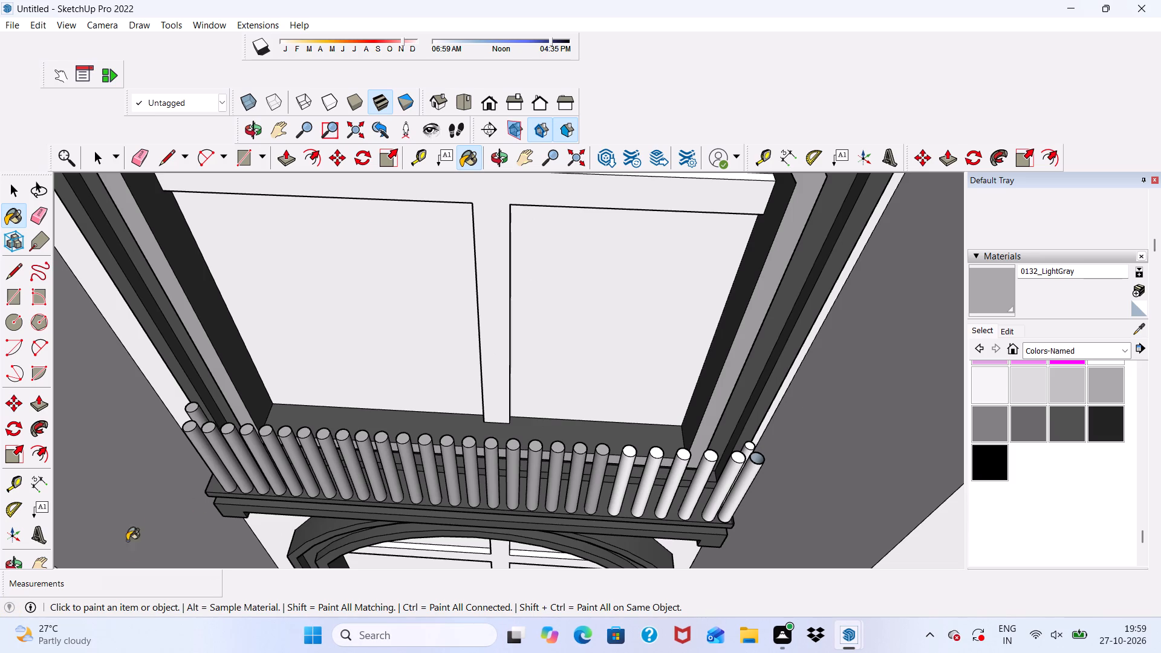
{"action": "scroll", "coordinate": [132, 577], "scroll_direction": "down", "scroll_amount": 1}
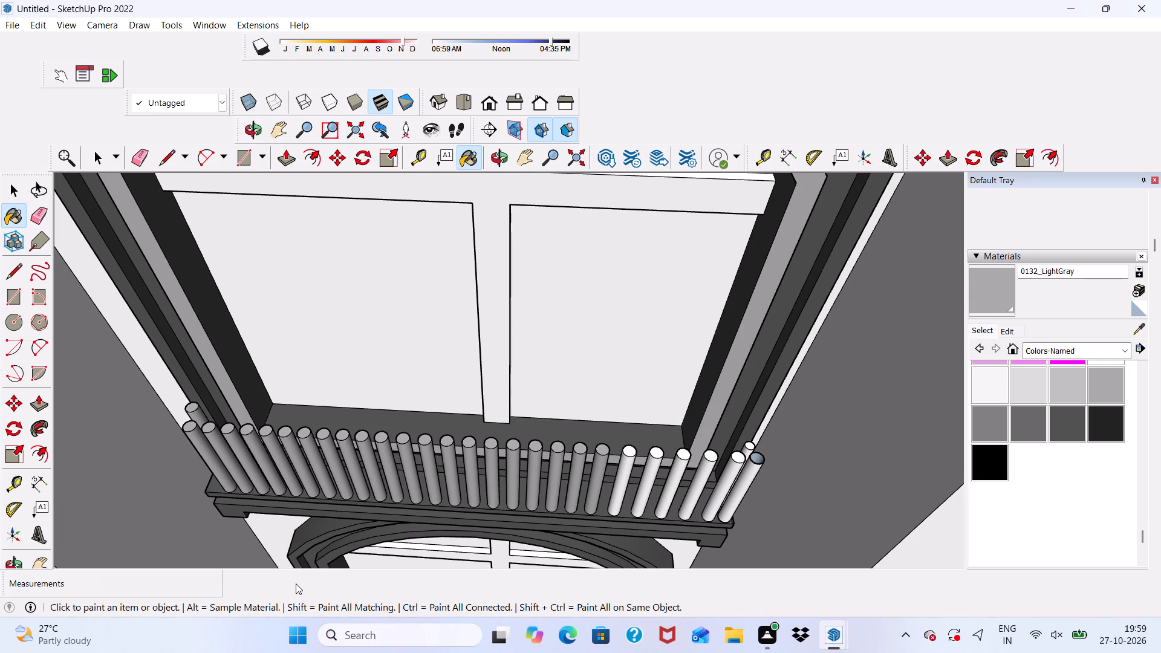
{"action": "scroll", "coordinate": [305, 577], "scroll_direction": "up", "scroll_amount": 3}
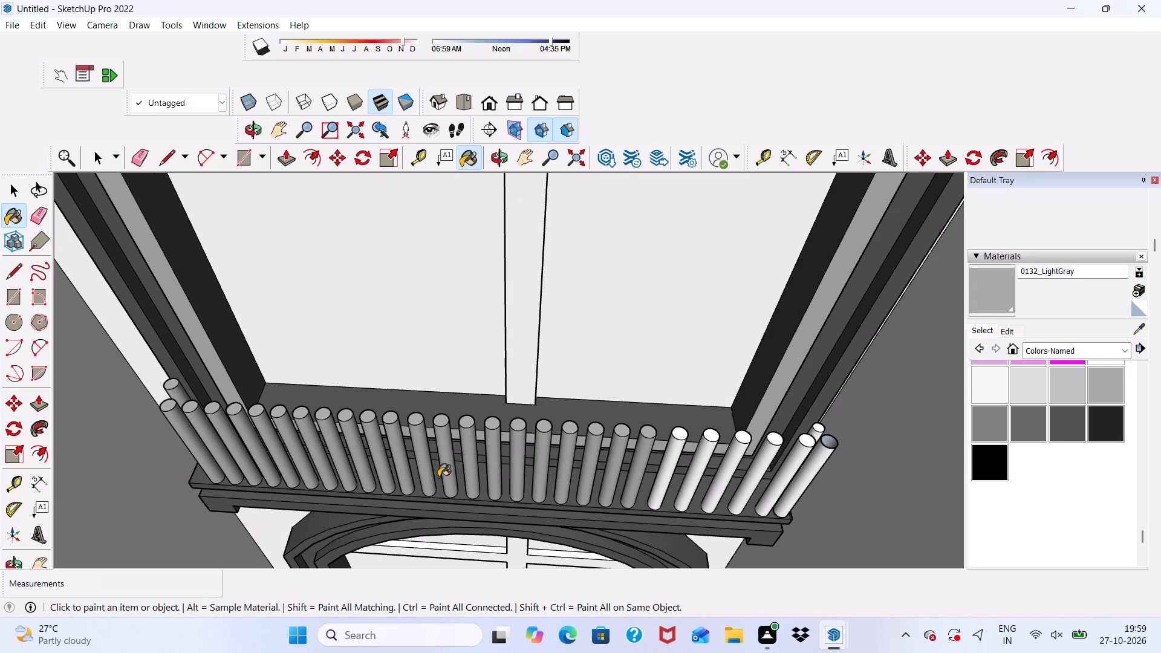
{"action": "scroll", "coordinate": [668, 422], "scroll_direction": "up", "scroll_amount": 3}
{"action": "left_click", "coordinate": [678, 439]}
{"action": "left_click", "coordinate": [676, 463]}
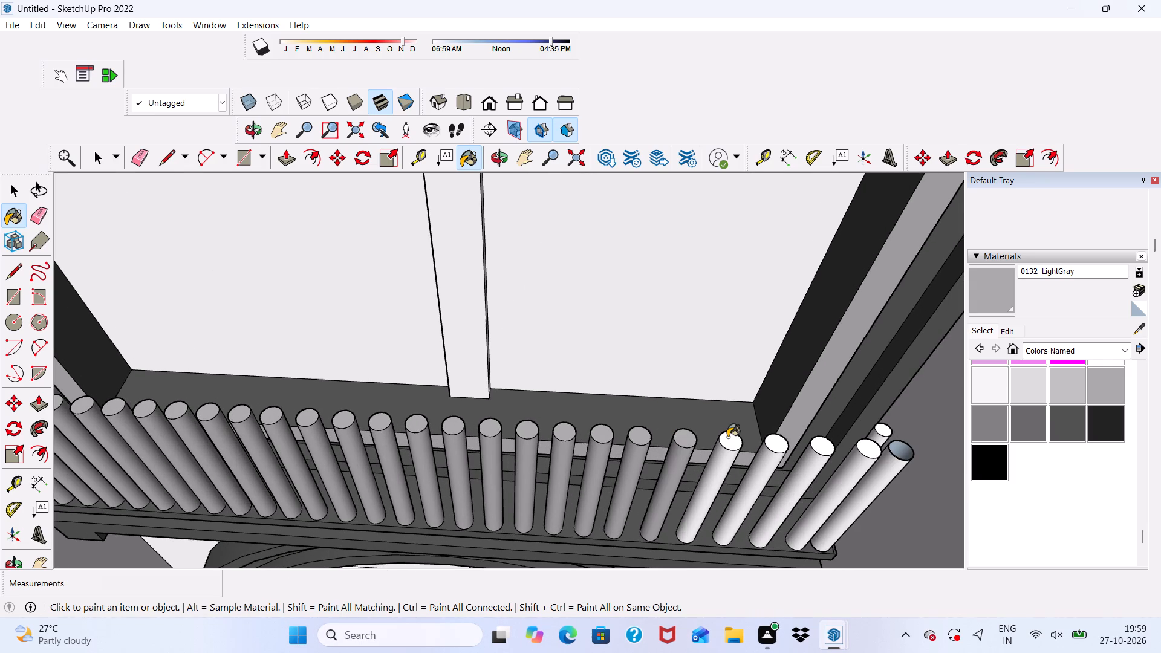
{"action": "left_click", "coordinate": [728, 437]}
{"action": "left_click", "coordinate": [726, 453]}
{"action": "left_click", "coordinate": [776, 447]}
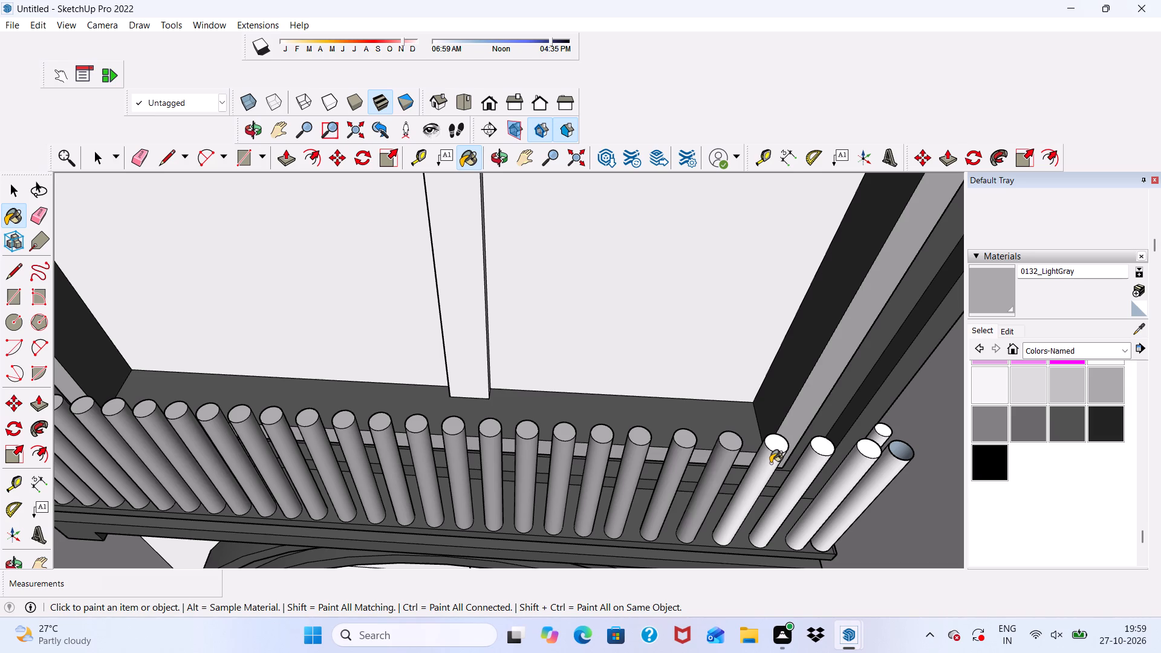
{"action": "left_click", "coordinate": [770, 463]}
Paint the twenty-fifth and twenty-sixth front balusters, the last front baluster's side and the rear baluster behind it with 0132_LightGray on the topmost balcony.
{"action": "left_click", "coordinate": [818, 447]}
{"action": "left_click", "coordinate": [816, 460]}
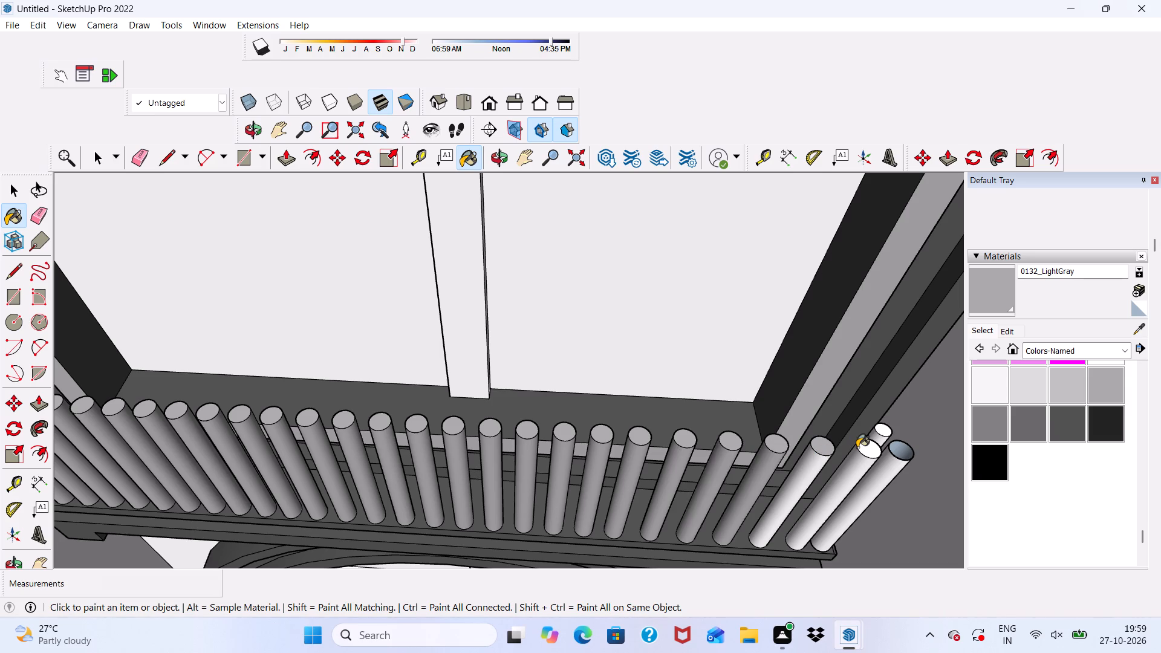
{"action": "left_click", "coordinate": [857, 447]}
{"action": "left_click", "coordinate": [869, 449]}
{"action": "left_click", "coordinate": [861, 464]}
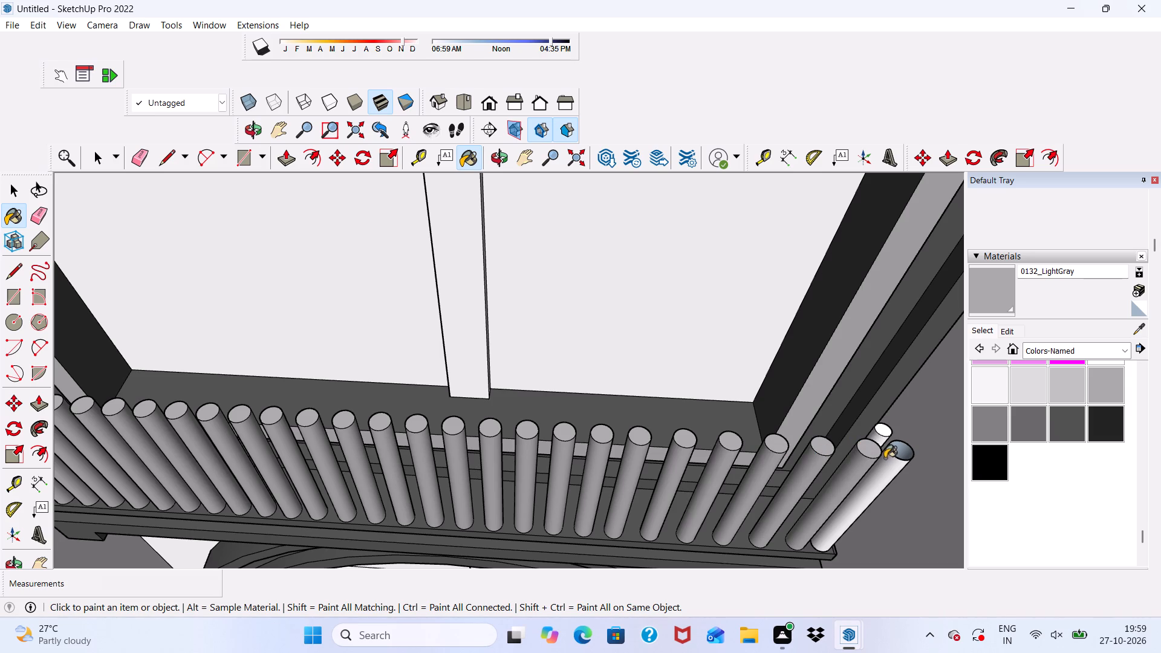
{"action": "left_click", "coordinate": [888, 461]}
{"action": "scroll", "coordinate": [885, 454], "scroll_direction": "up", "scroll_amount": 7}
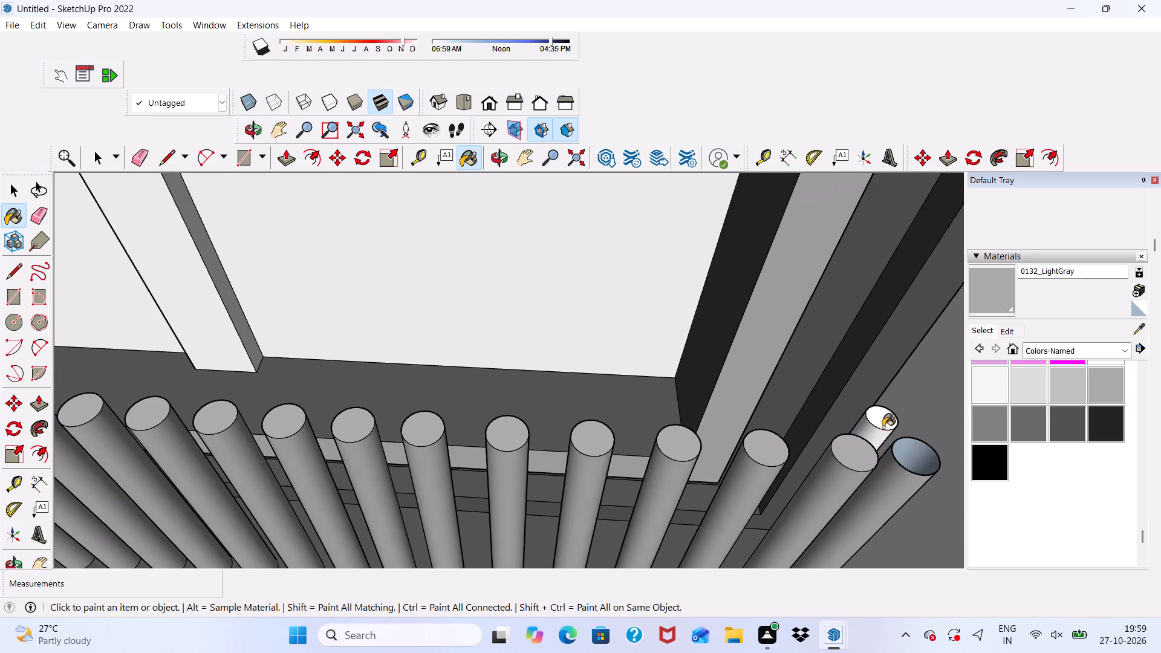
{"action": "left_click", "coordinate": [883, 427]}
{"action": "scroll", "coordinate": [880, 427], "scroll_direction": "up", "scroll_amount": 2}
{"action": "left_click", "coordinate": [878, 430]}
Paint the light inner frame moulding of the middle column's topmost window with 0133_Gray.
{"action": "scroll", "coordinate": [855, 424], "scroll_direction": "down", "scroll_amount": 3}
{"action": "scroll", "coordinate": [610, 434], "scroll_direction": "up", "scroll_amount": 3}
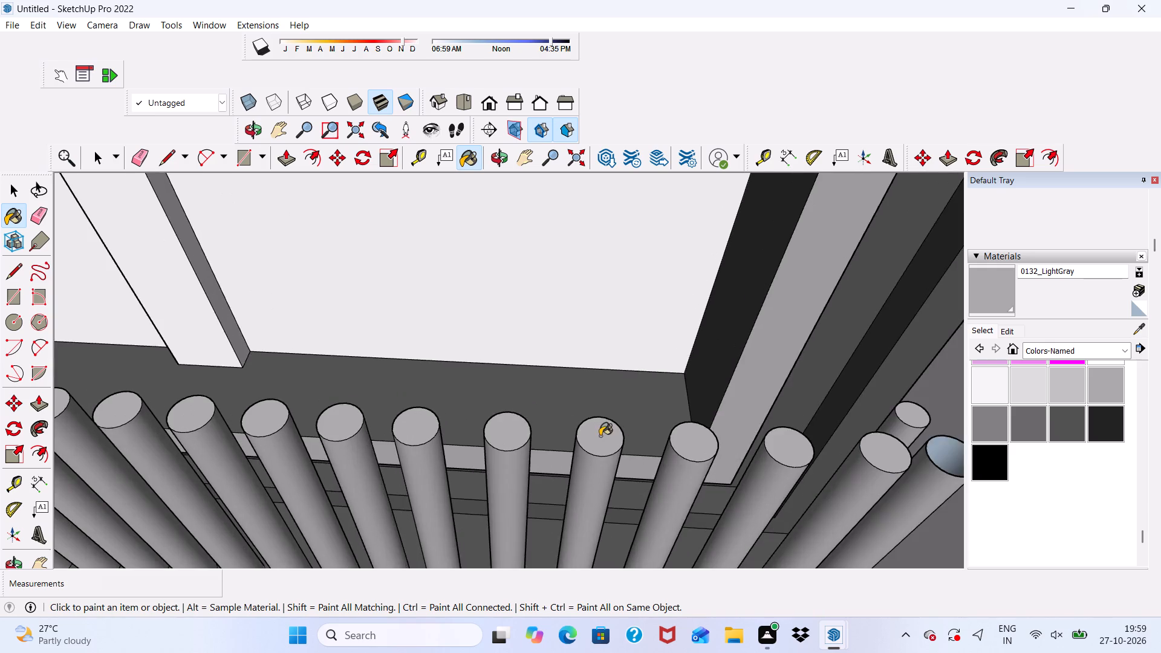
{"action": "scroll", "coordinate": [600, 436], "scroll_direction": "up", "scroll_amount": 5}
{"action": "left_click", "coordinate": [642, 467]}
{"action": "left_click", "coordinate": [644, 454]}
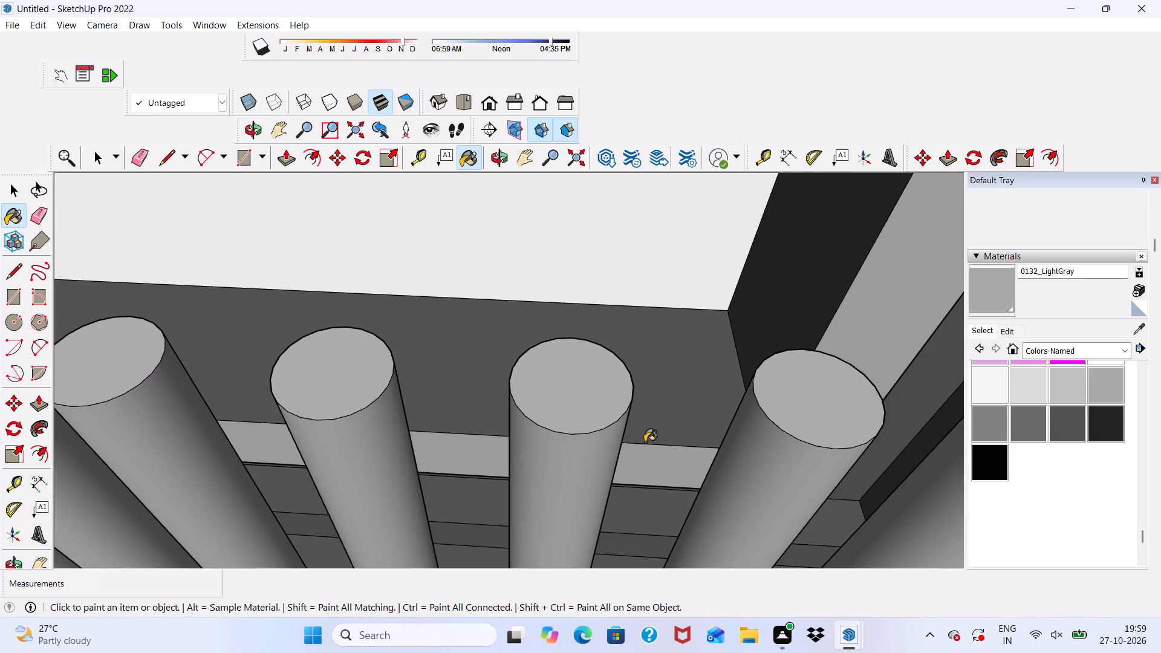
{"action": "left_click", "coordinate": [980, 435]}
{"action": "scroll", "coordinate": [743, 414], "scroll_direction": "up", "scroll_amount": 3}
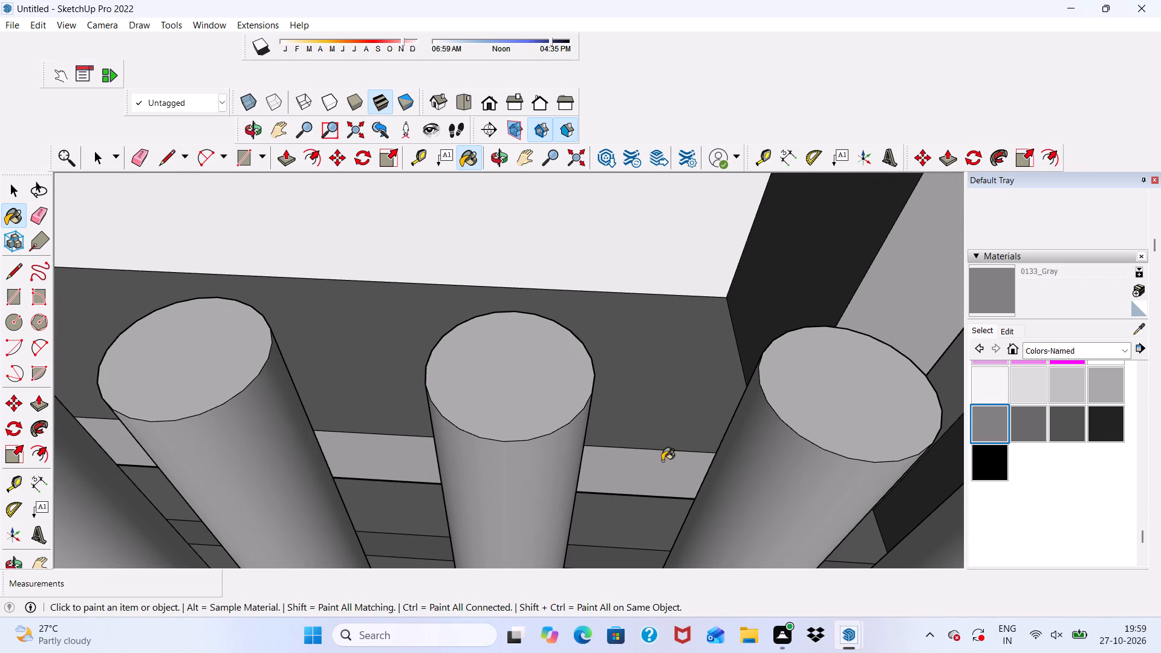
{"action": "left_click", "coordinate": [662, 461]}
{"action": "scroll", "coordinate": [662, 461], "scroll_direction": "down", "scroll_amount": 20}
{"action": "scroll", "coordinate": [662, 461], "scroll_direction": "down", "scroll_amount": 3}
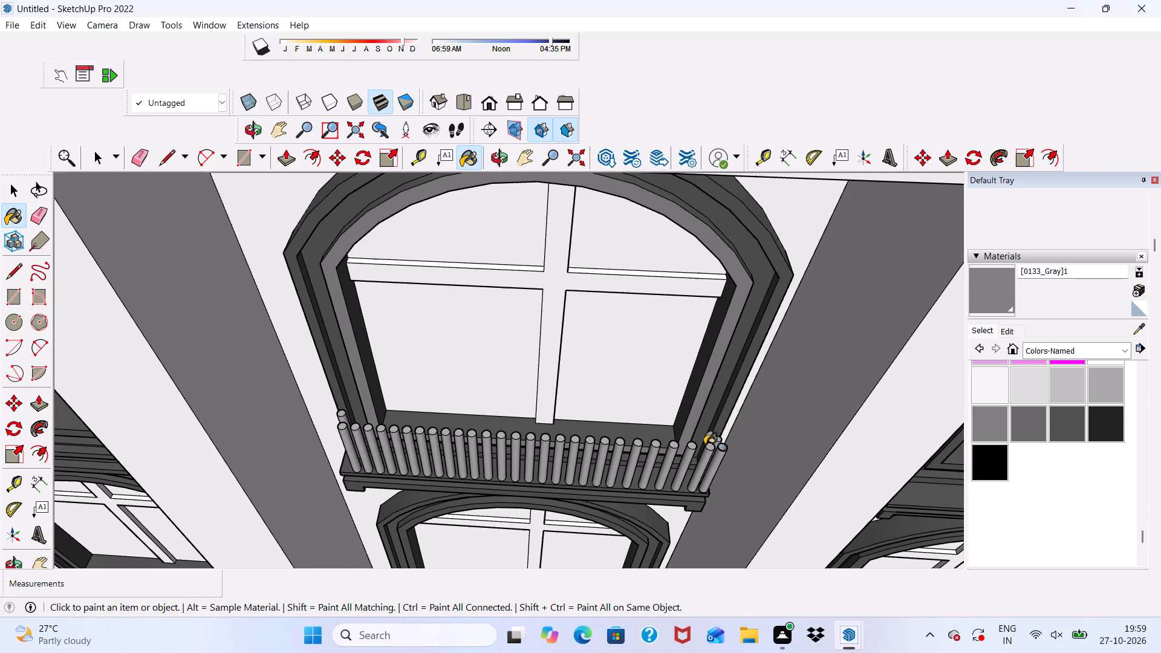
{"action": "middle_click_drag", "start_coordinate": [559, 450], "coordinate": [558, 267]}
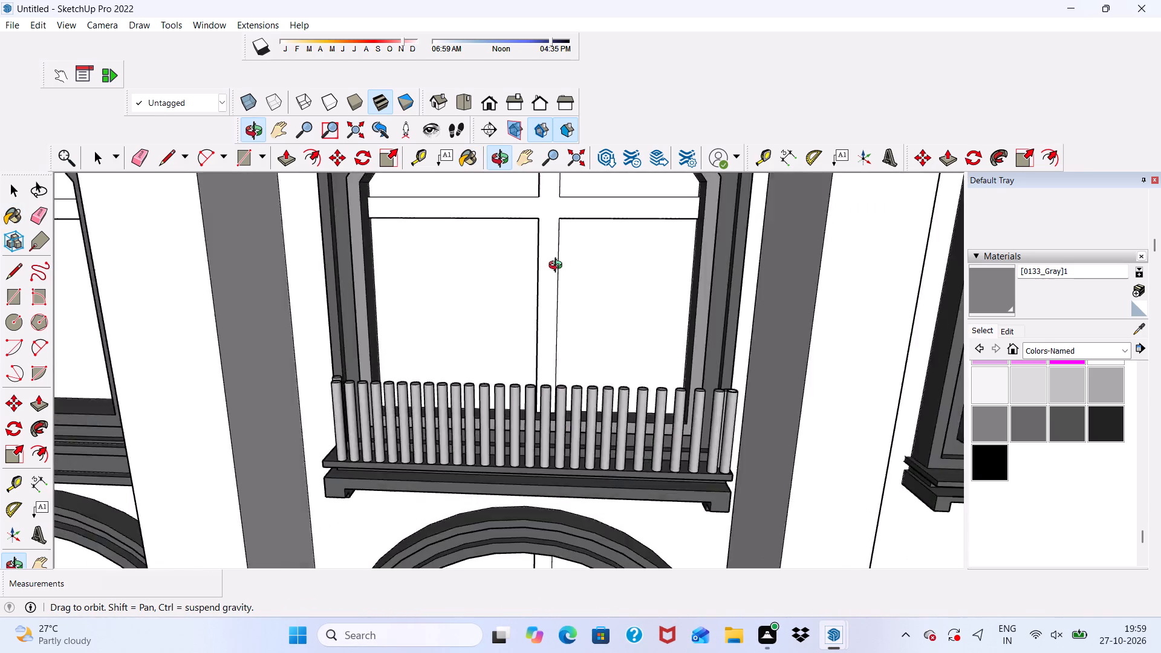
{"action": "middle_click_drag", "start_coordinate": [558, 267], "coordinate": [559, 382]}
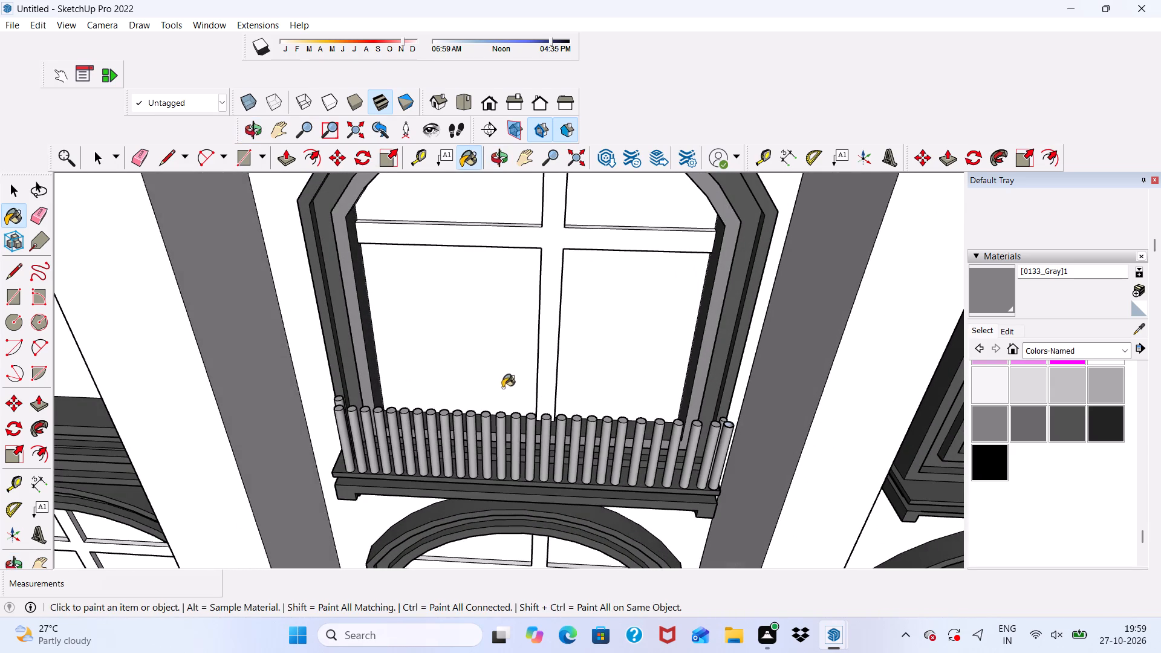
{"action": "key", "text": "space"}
Paint the inner frame moulding of the middle column's topmost window with 0134_DimGray.
{"action": "scroll", "coordinate": [481, 362], "scroll_direction": "down", "scroll_amount": 4}
{"action": "left_click", "coordinate": [1029, 408]}
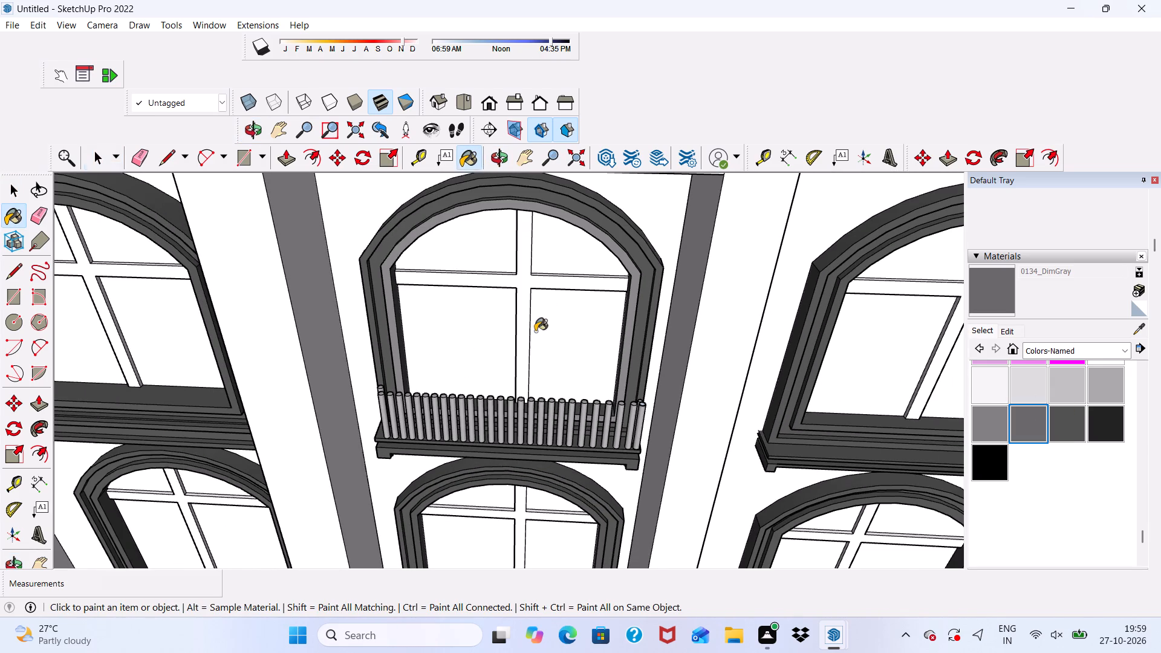
{"action": "scroll", "coordinate": [437, 296], "scroll_direction": "up", "scroll_amount": 10}
{"action": "left_click", "coordinate": [340, 265]}
{"action": "scroll", "coordinate": [354, 255], "scroll_direction": "down", "scroll_amount": 12}
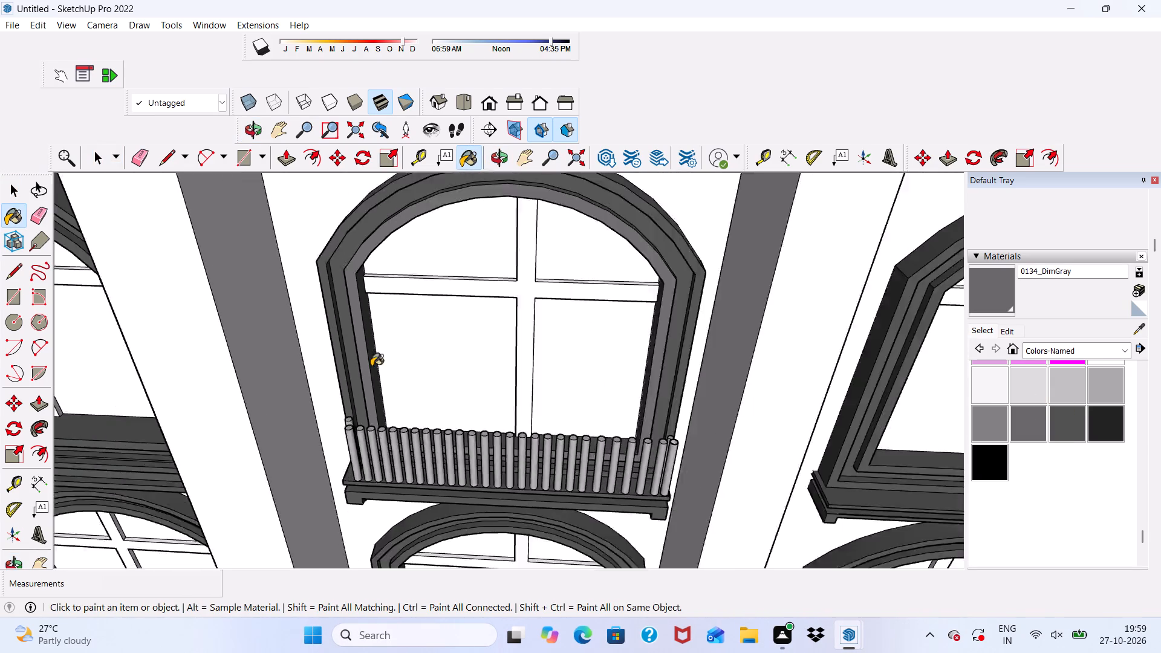
{"action": "middle_click_drag", "start_coordinate": [383, 389], "coordinate": [343, 289]}
{"action": "scroll", "coordinate": [333, 288], "scroll_direction": "down", "scroll_amount": 3}
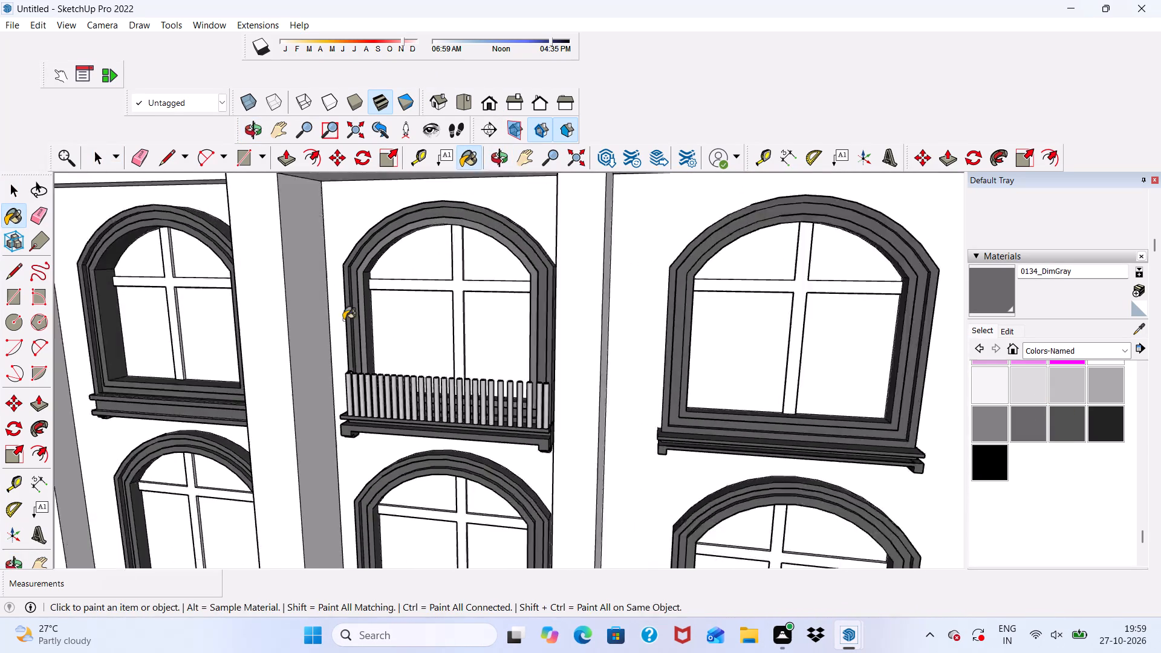
{"action": "scroll", "coordinate": [343, 320], "scroll_direction": "down", "scroll_amount": 2}
{"action": "key", "text": "space"}
Paint the front face of the crossing glazing bars in the right column's topmost window with 0042_Sienna.
{"action": "scroll", "coordinate": [368, 254], "scroll_direction": "down", "scroll_amount": 6}
{"action": "scroll", "coordinate": [400, 314], "scroll_direction": "down", "scroll_amount": 1}
{"action": "scroll", "coordinate": [356, 255], "scroll_direction": "up", "scroll_amount": 3}
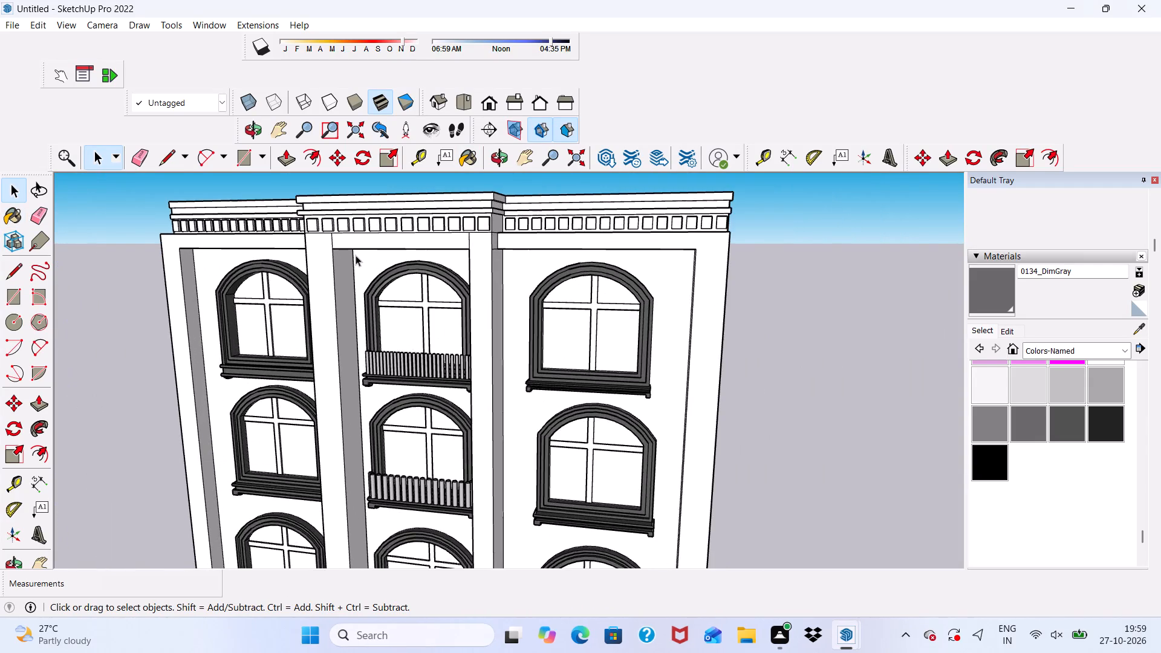
{"action": "scroll", "coordinate": [356, 255], "scroll_direction": "up", "scroll_amount": 2}
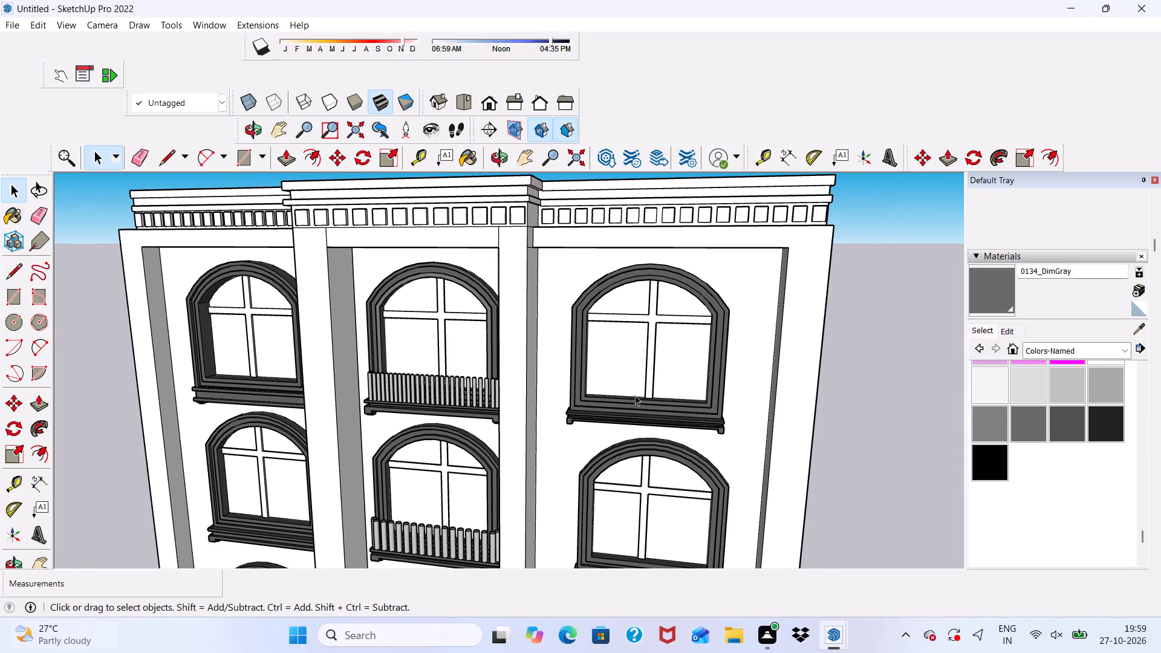
{"action": "left_click", "coordinate": [981, 322]}
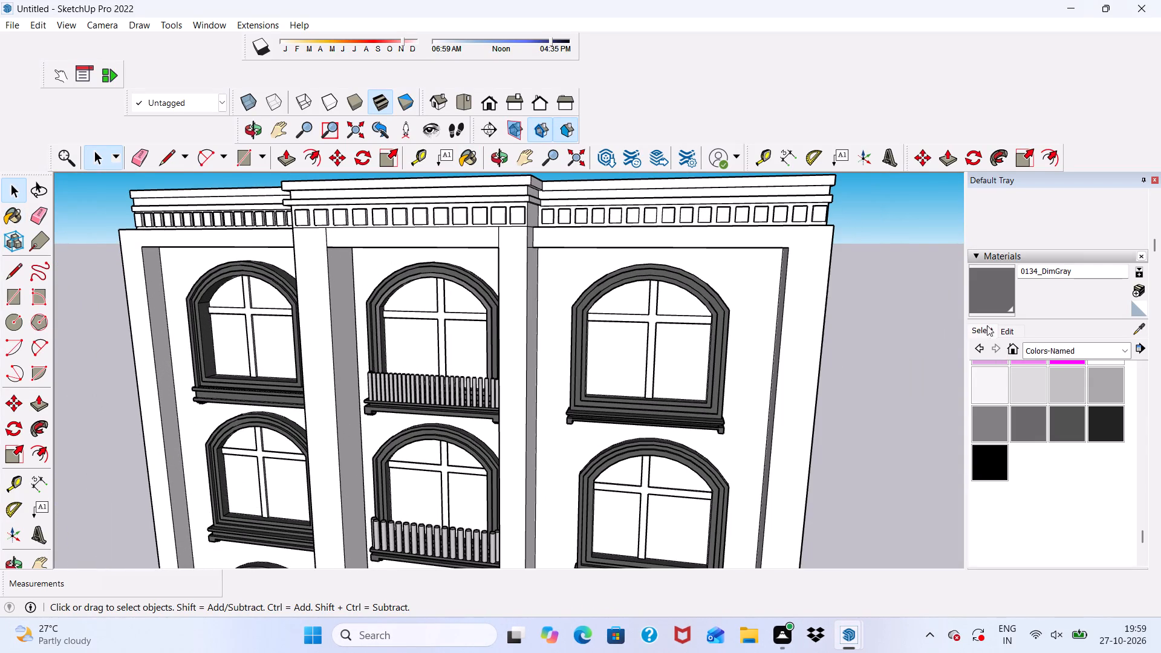
{"action": "scroll", "coordinate": [1095, 407], "scroll_direction": "up", "scroll_amount": 1}
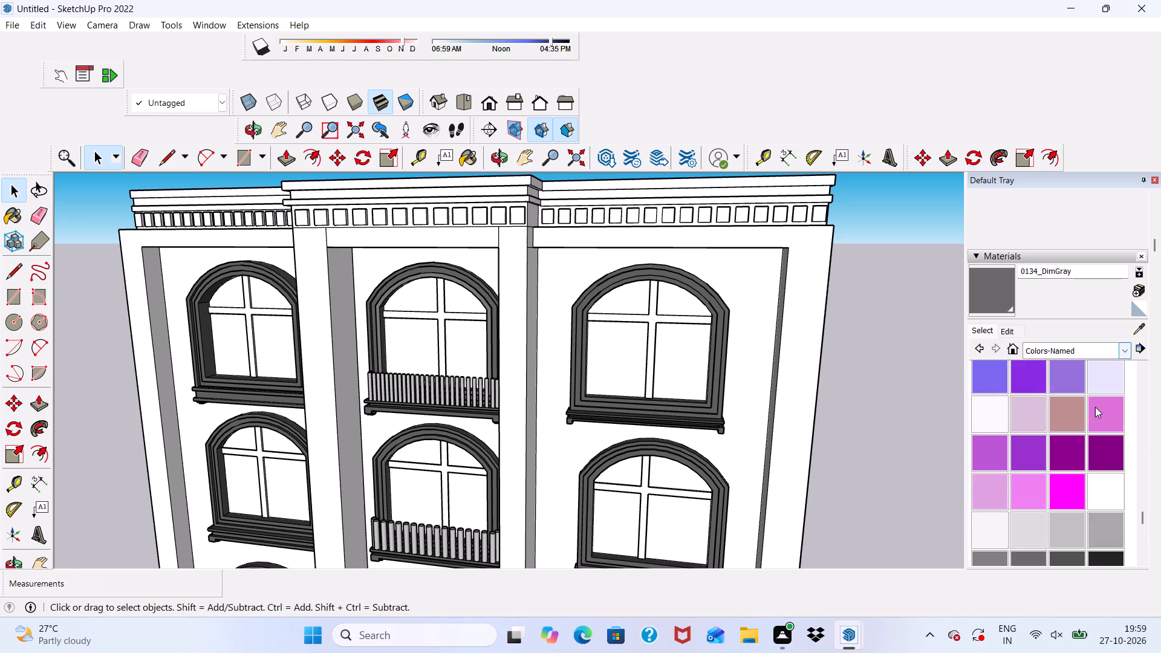
{"action": "scroll", "coordinate": [1095, 407], "scroll_direction": "up", "scroll_amount": 11}
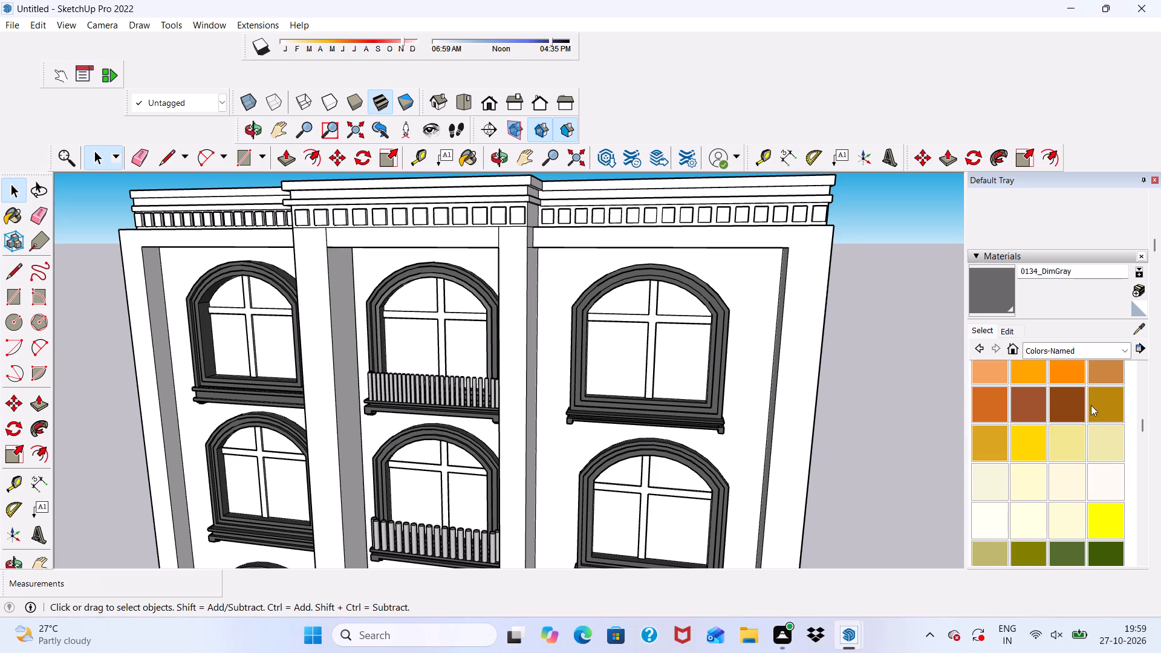
{"action": "left_click", "coordinate": [1039, 400]}
{"action": "scroll", "coordinate": [873, 363], "scroll_direction": "up", "scroll_amount": 9}
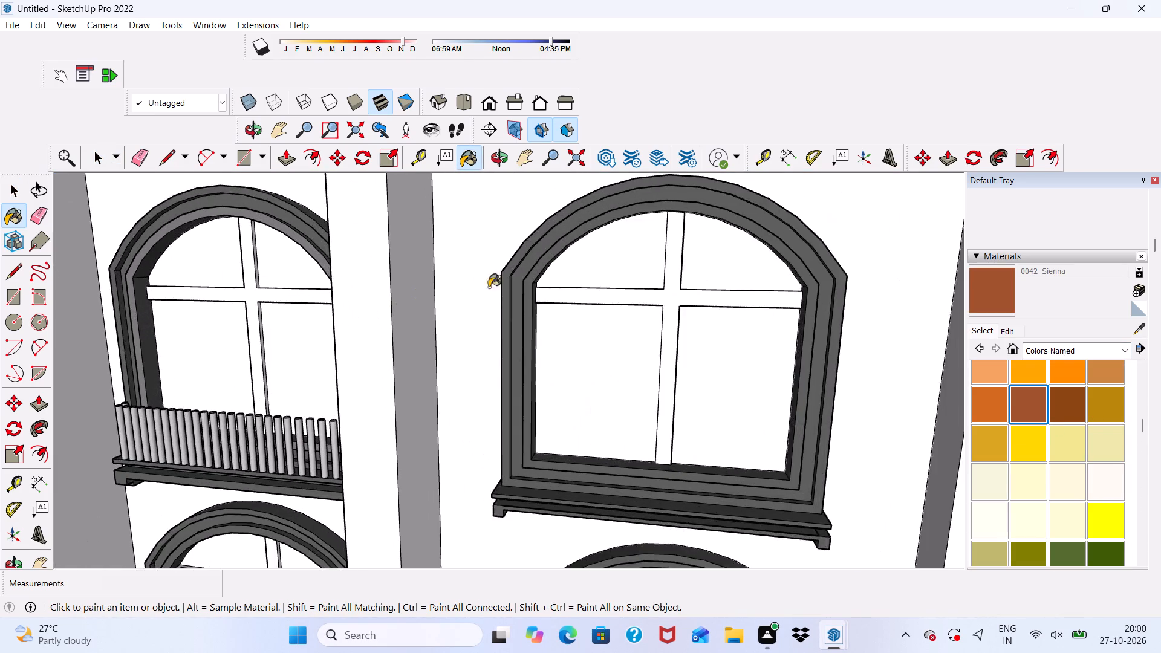
{"action": "scroll", "coordinate": [489, 287], "scroll_direction": "up", "scroll_amount": 6}
{"action": "left_click", "coordinate": [593, 299]}
Paint the left horizontal bar's top and underside, right bar's underside and lower vertical bar's left side with 0042_Sienna in the right column's topmost window.
{"action": "scroll", "coordinate": [593, 299], "scroll_direction": "up", "scroll_amount": 1}
{"action": "middle_click_drag", "start_coordinate": [593, 299], "coordinate": [591, 414]}
{"action": "scroll", "coordinate": [620, 361], "scroll_direction": "up", "scroll_amount": 2}
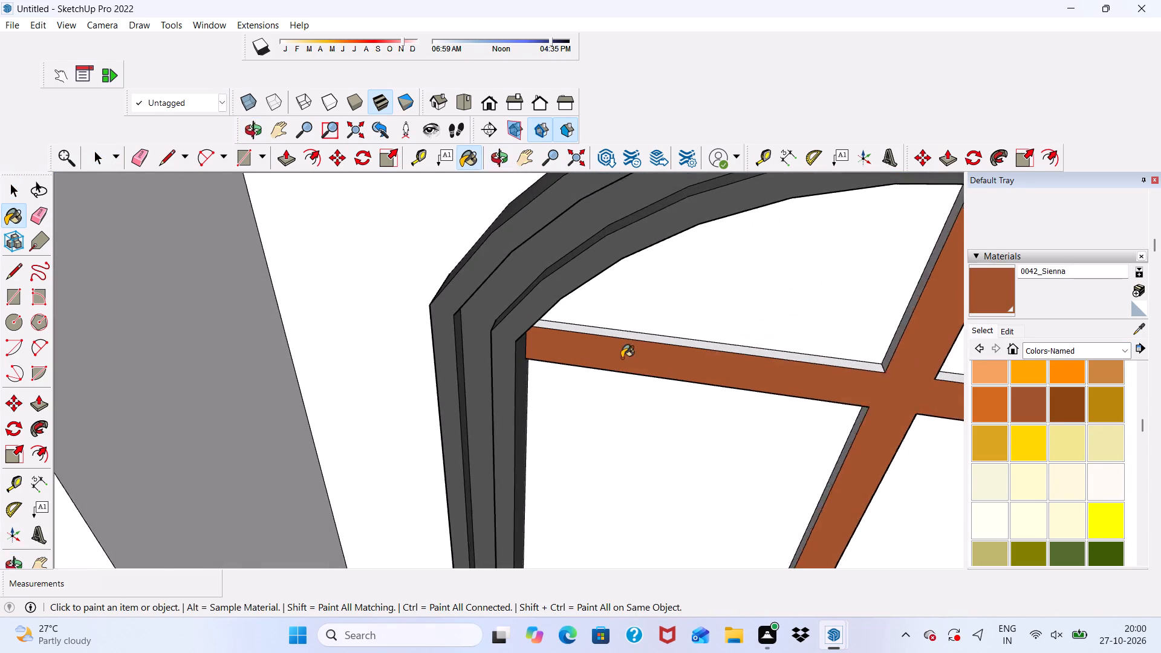
{"action": "scroll", "coordinate": [622, 358], "scroll_direction": "up", "scroll_amount": 1}
{"action": "left_click", "coordinate": [627, 330]}
{"action": "scroll", "coordinate": [544, 344], "scroll_direction": "down", "scroll_amount": 3}
{"action": "middle_click_drag", "start_coordinate": [511, 362], "coordinate": [655, 145]}
{"action": "scroll", "coordinate": [756, 247], "scroll_direction": "up", "scroll_amount": 3}
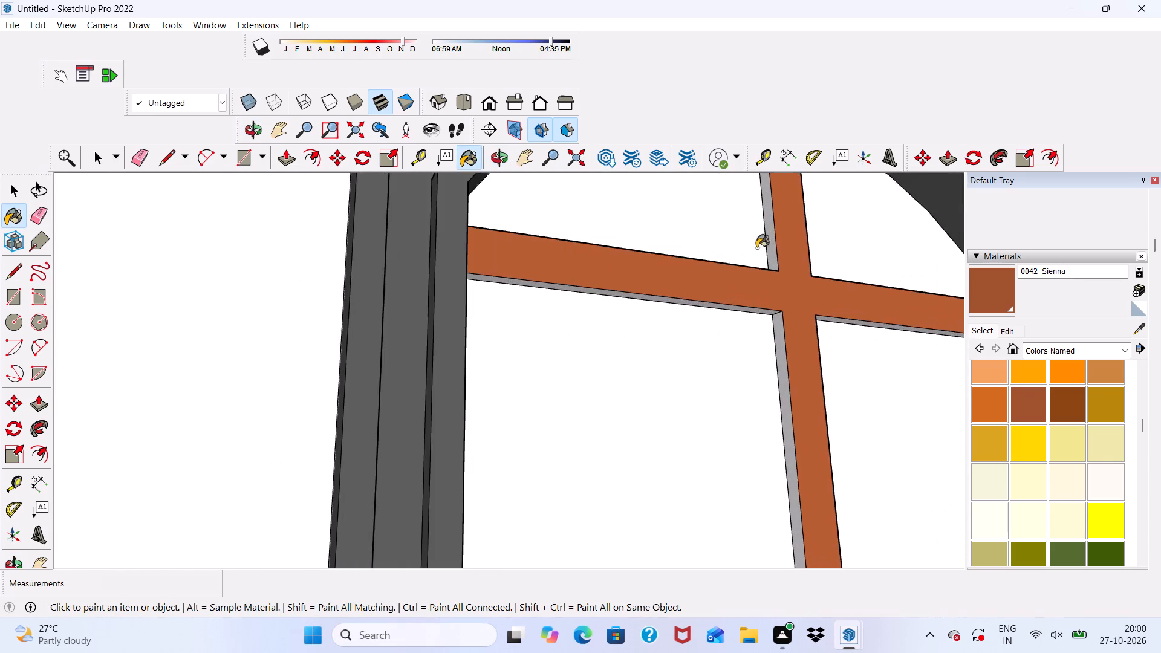
{"action": "scroll", "coordinate": [756, 248], "scroll_direction": "up", "scroll_amount": 4}
{"action": "left_click", "coordinate": [776, 331]}
{"action": "left_click", "coordinate": [756, 307]}
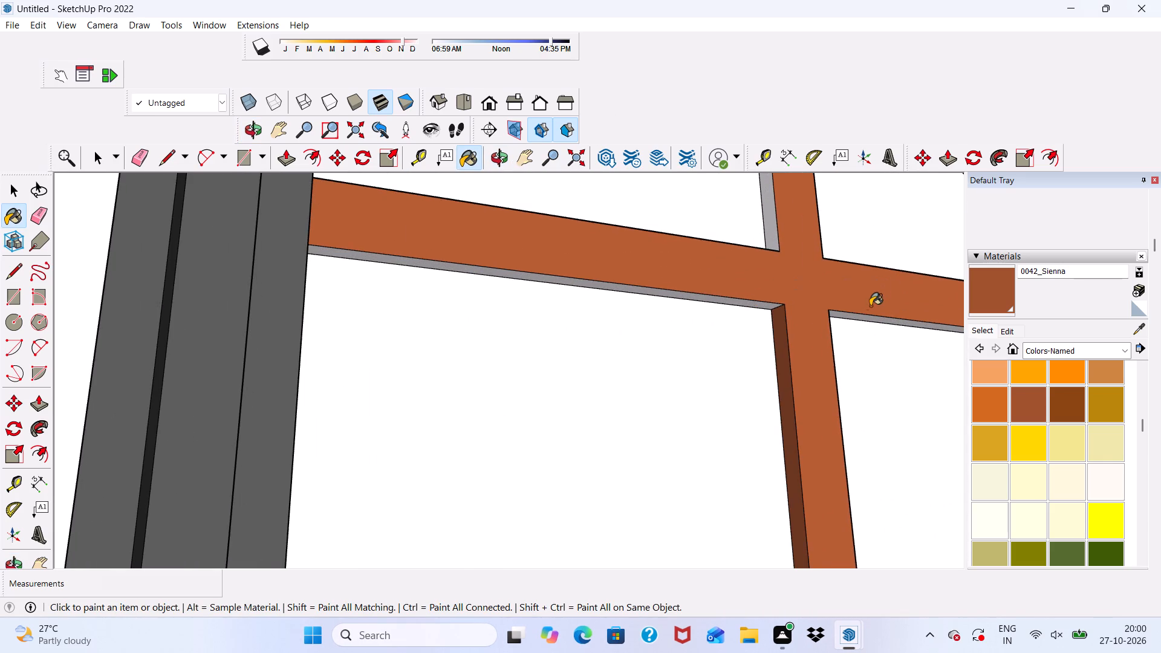
{"action": "scroll", "coordinate": [863, 310], "scroll_direction": "up", "scroll_amount": 8}
{"action": "left_click", "coordinate": [844, 318]}
Paint the vertical bar's remaining side faces and the right horizontal bar's top edge with 0042_Sienna in the right column's topmost window.
{"action": "scroll", "coordinate": [749, 296], "scroll_direction": "down", "scroll_amount": 3}
{"action": "middle_click_drag", "start_coordinate": [749, 297], "coordinate": [547, 486]}
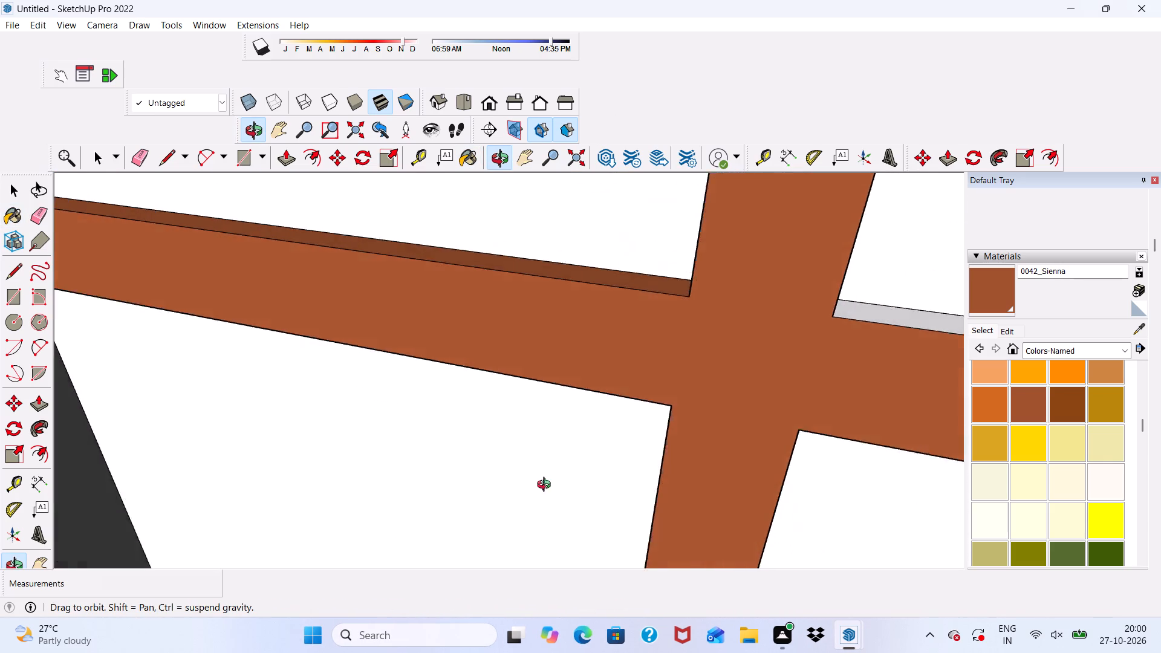
{"action": "middle_click_drag", "start_coordinate": [547, 486], "coordinate": [485, 411]}
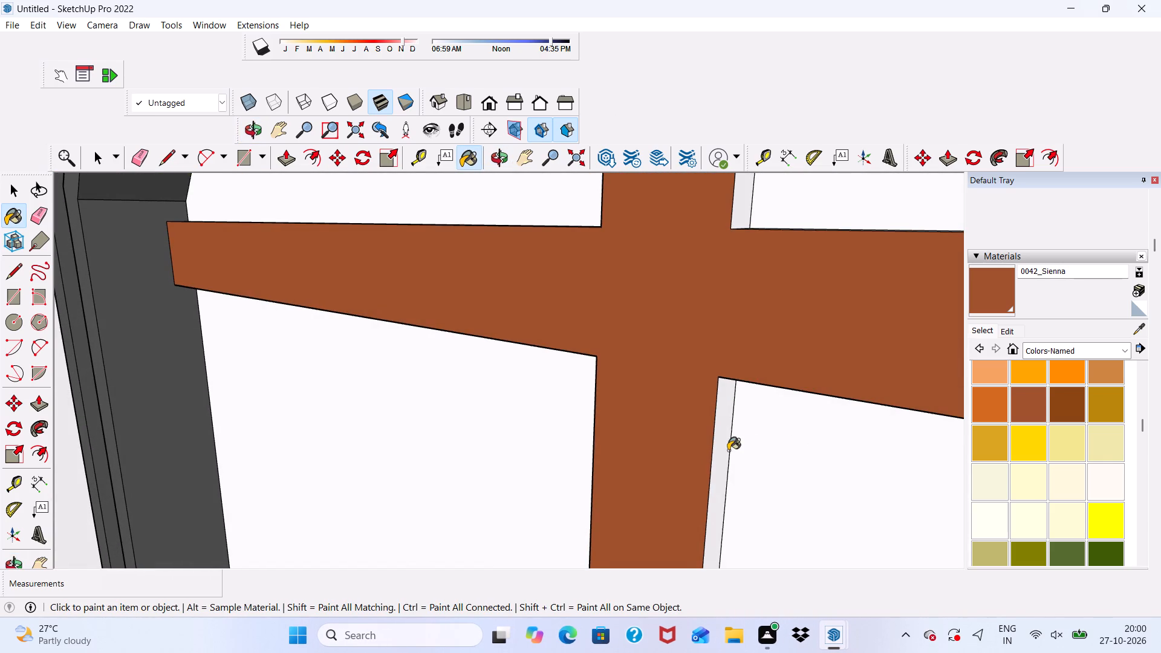
{"action": "left_click", "coordinate": [722, 427]}
{"action": "scroll", "coordinate": [719, 411], "scroll_direction": "down", "scroll_amount": 5}
{"action": "middle_click_drag", "start_coordinate": [734, 354], "coordinate": [708, 469]}
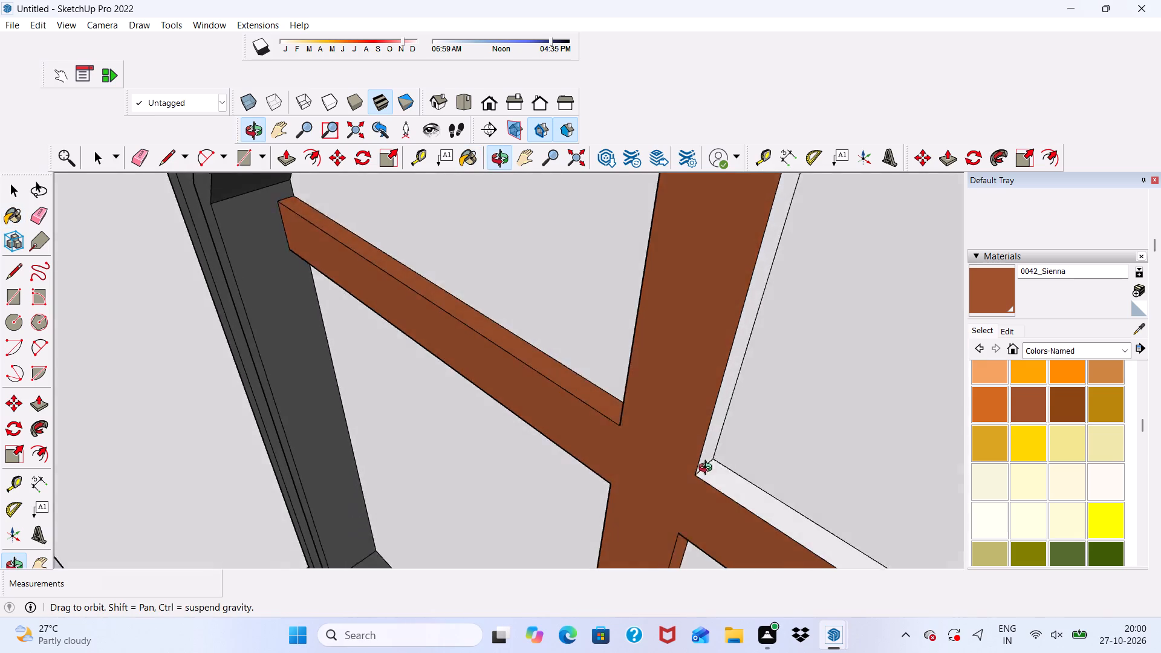
{"action": "middle_click_drag", "start_coordinate": [708, 469], "coordinate": [685, 452]}
{"action": "left_click", "coordinate": [680, 392]}
{"action": "left_click", "coordinate": [682, 399]}
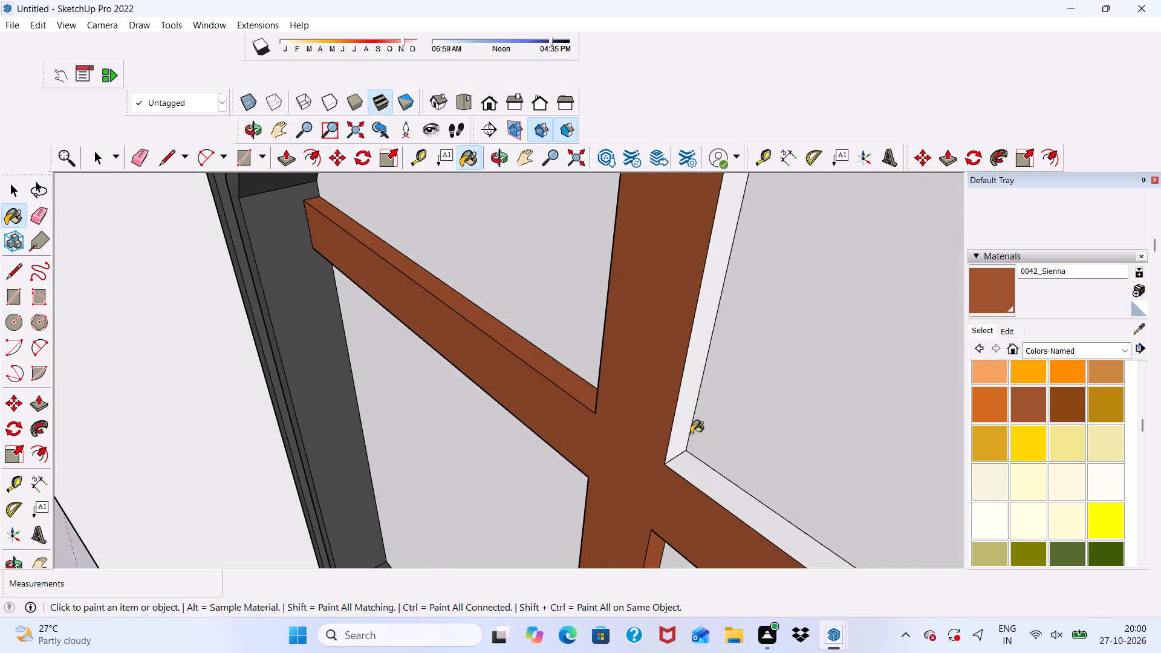
{"action": "left_click", "coordinate": [696, 475]}
{"action": "scroll", "coordinate": [652, 424], "scroll_direction": "down", "scroll_amount": 3}
{"action": "middle_click_drag", "start_coordinate": [645, 424], "coordinate": [990, 417]}
{"action": "scroll", "coordinate": [657, 288], "scroll_direction": "up", "scroll_amount": 3}
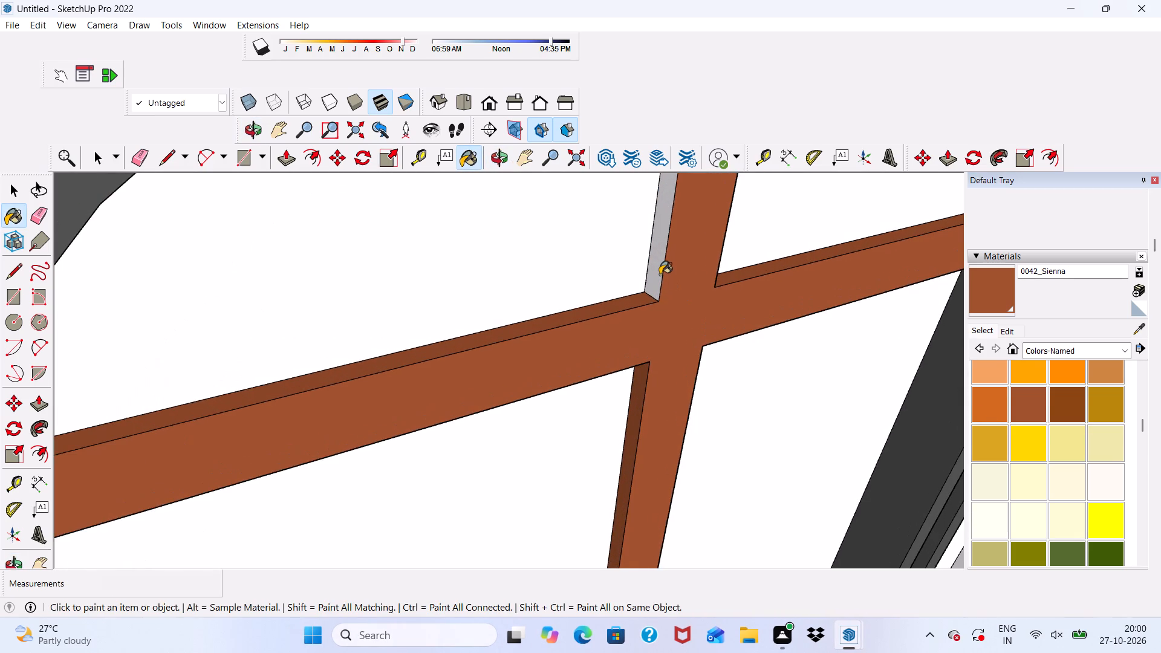
{"action": "left_click", "coordinate": [660, 268]}
{"action": "scroll", "coordinate": [660, 268], "scroll_direction": "down", "scroll_amount": 5}
{"action": "scroll", "coordinate": [629, 222], "scroll_direction": "down", "scroll_amount": 19}
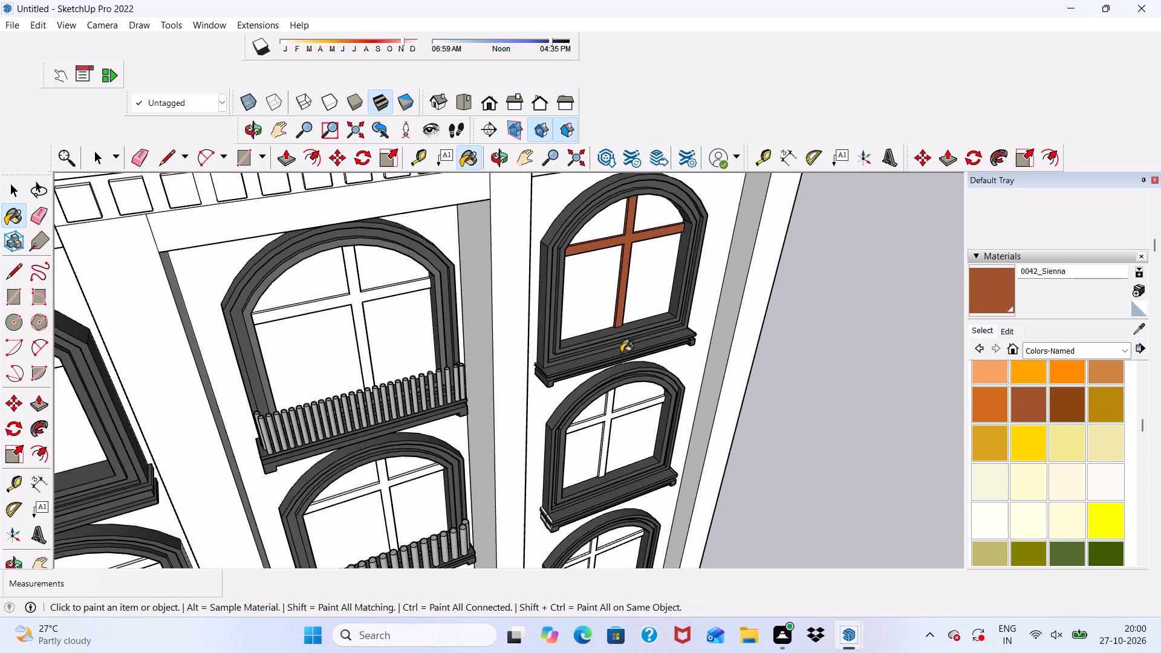
Darken the 0042_Sienna material slightly by lowering its brightness.
{"action": "middle_click_drag", "start_coordinate": [621, 352], "coordinate": [554, 263]}
{"action": "scroll", "coordinate": [554, 263], "scroll_direction": "up", "scroll_amount": 4}
{"action": "scroll", "coordinate": [627, 400], "scroll_direction": "up", "scroll_amount": 2}
{"action": "scroll", "coordinate": [597, 222], "scroll_direction": "down", "scroll_amount": 5}
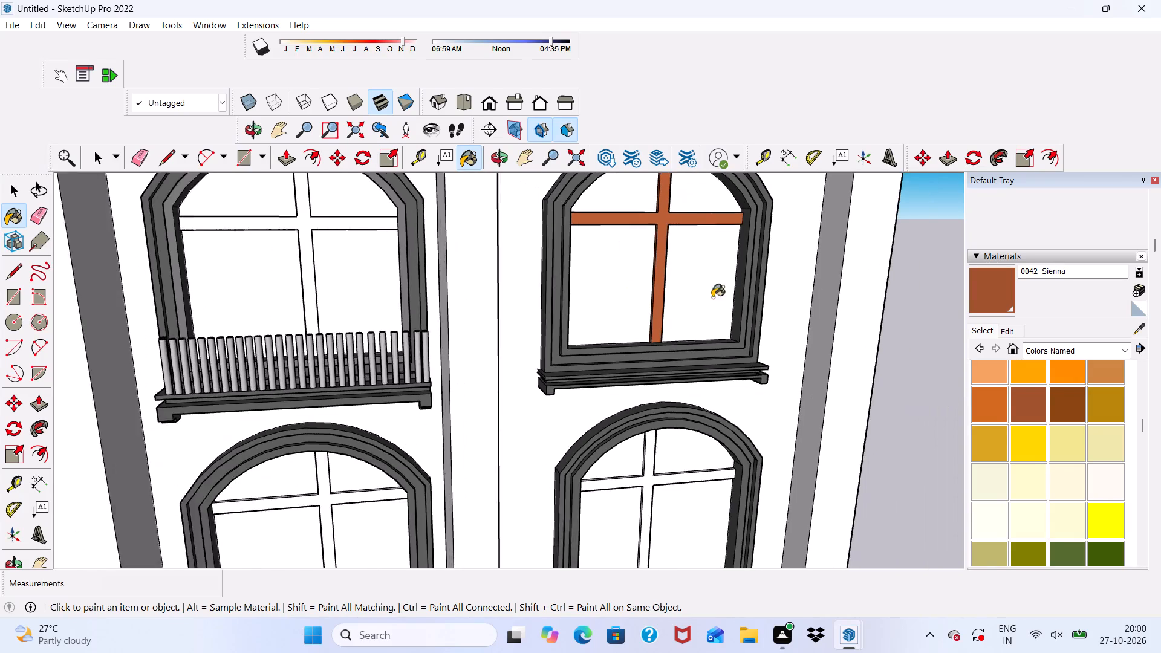
{"action": "left_click", "coordinate": [1003, 328]}
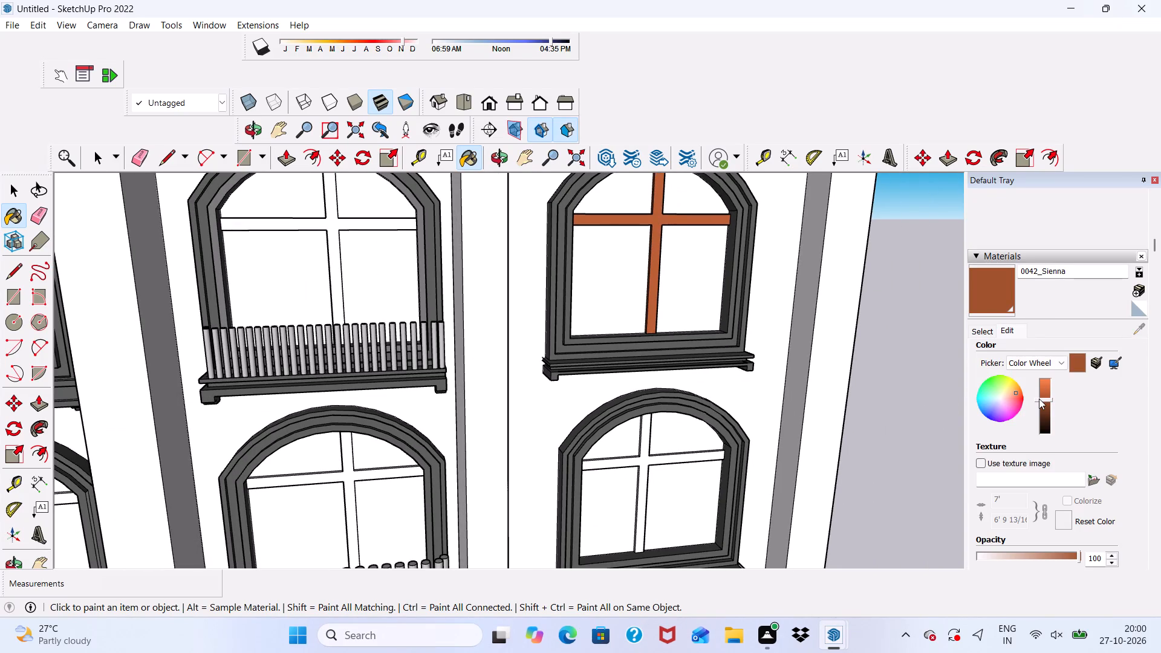
{"action": "left_click_drag", "start_coordinate": [1039, 398], "coordinate": [1039, 404]}
Paint the front face of the crossing glazing bars in the right column's second window from the top with 0042_Sienna.
{"action": "scroll", "coordinate": [780, 328], "scroll_direction": "down", "scroll_amount": 5}
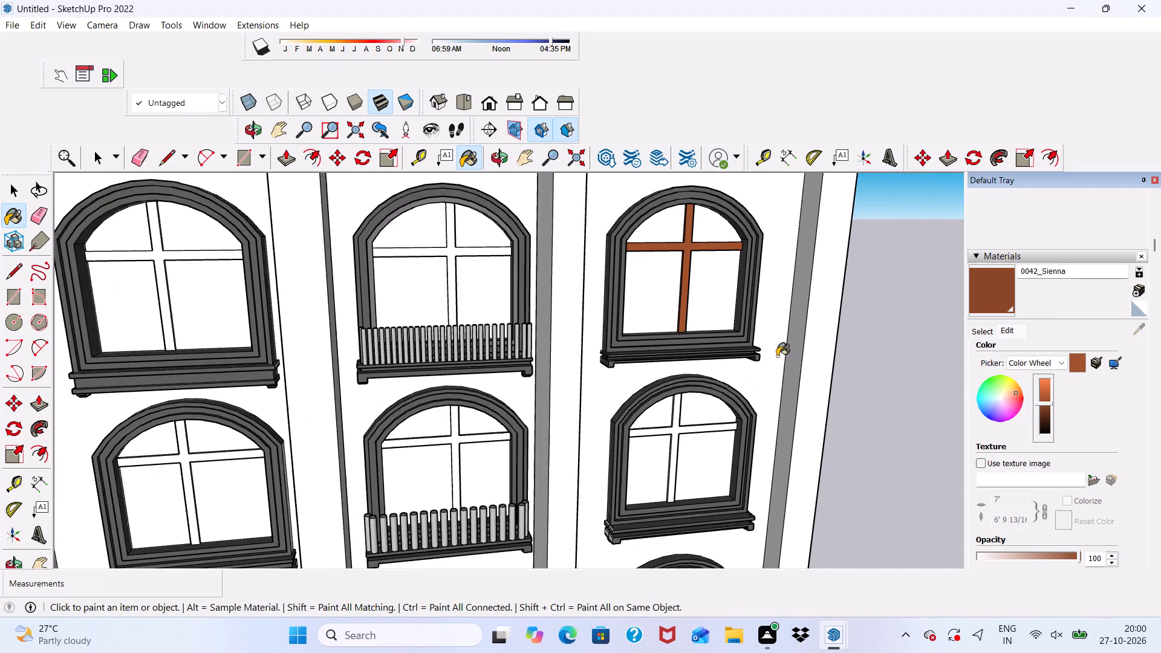
{"action": "scroll", "coordinate": [738, 450], "scroll_direction": "up", "scroll_amount": 15}
{"action": "left_click", "coordinate": [657, 342]}
Paint the horizontal bars' undersides and the vertical bar's left side faces with 0042_Sienna in the right column's second window.
{"action": "scroll", "coordinate": [657, 342], "scroll_direction": "up", "scroll_amount": 4}
{"action": "scroll", "coordinate": [521, 236], "scroll_direction": "down", "scroll_amount": 6}
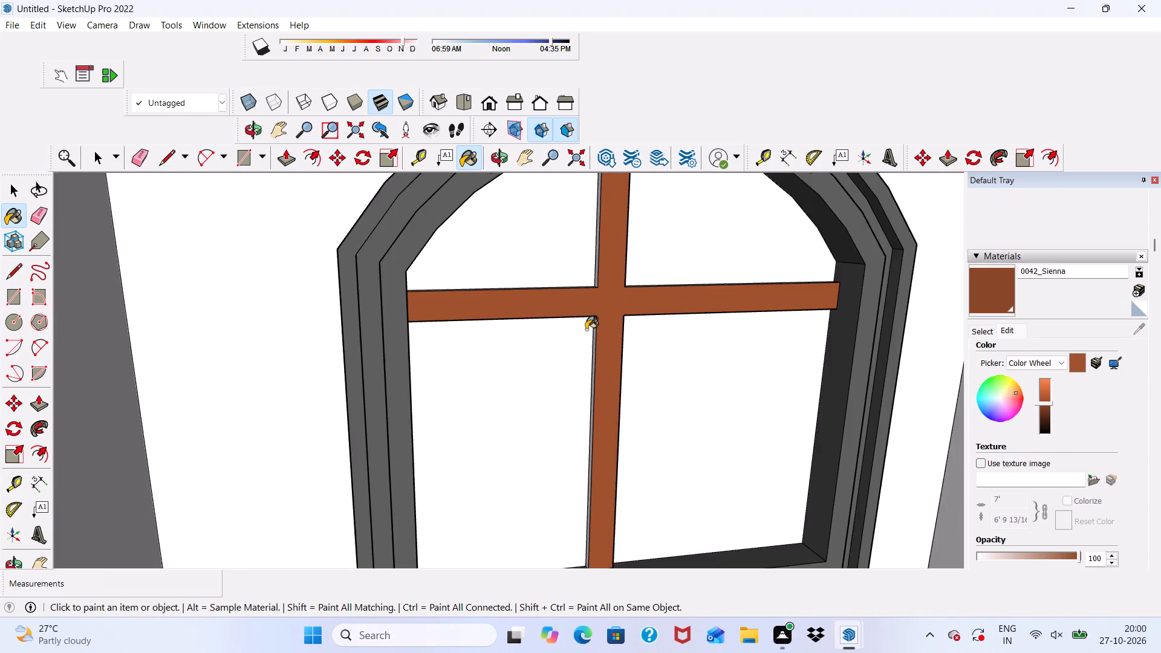
{"action": "scroll", "coordinate": [586, 330], "scroll_direction": "down", "scroll_amount": 2}
{"action": "middle_click_drag", "start_coordinate": [586, 331], "coordinate": [525, 187]}
{"action": "scroll", "coordinate": [542, 299], "scroll_direction": "up", "scroll_amount": 6}
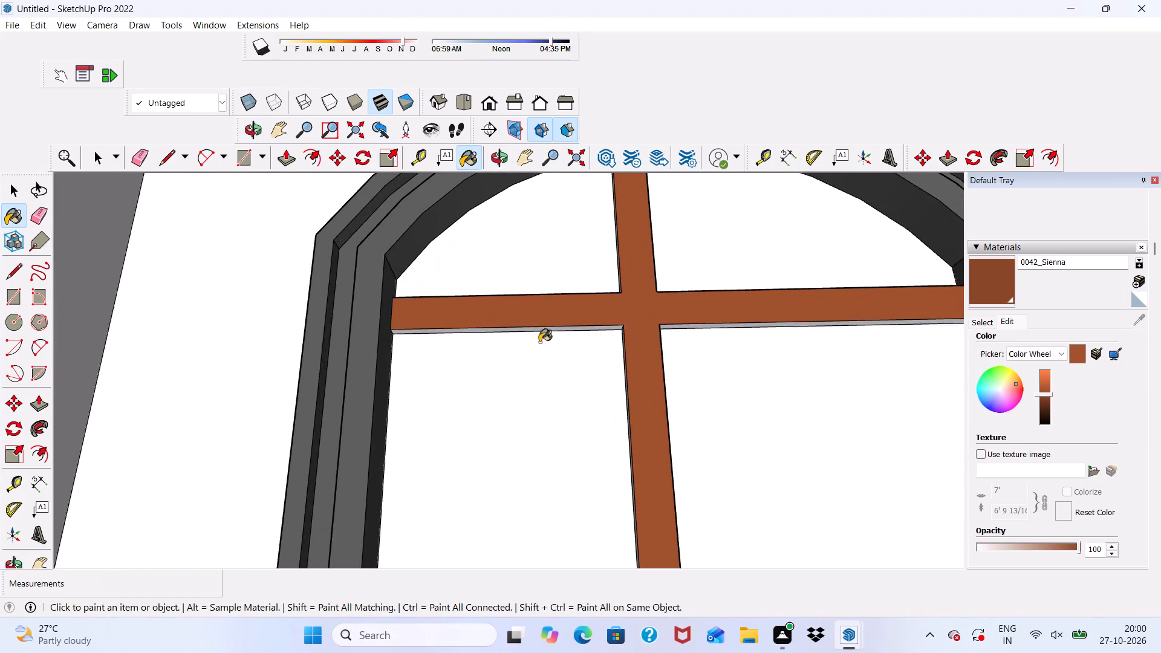
{"action": "scroll", "coordinate": [539, 342], "scroll_direction": "up", "scroll_amount": 8}
{"action": "left_click", "coordinate": [537, 319]}
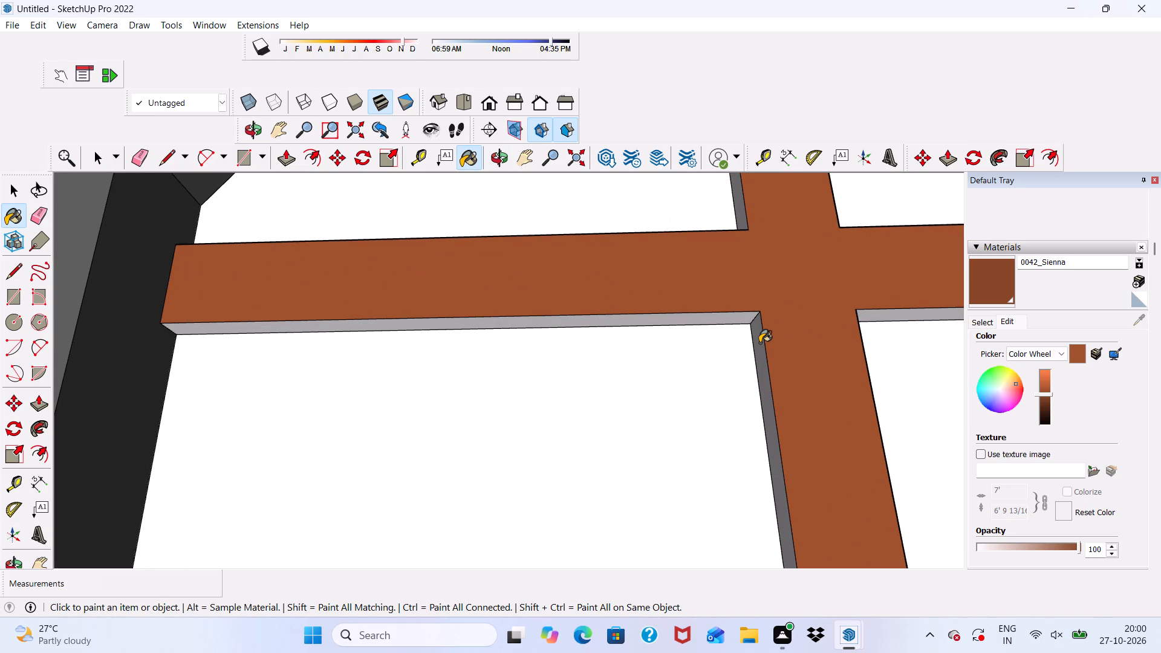
{"action": "left_click", "coordinate": [759, 343]}
{"action": "left_click", "coordinate": [876, 317]}
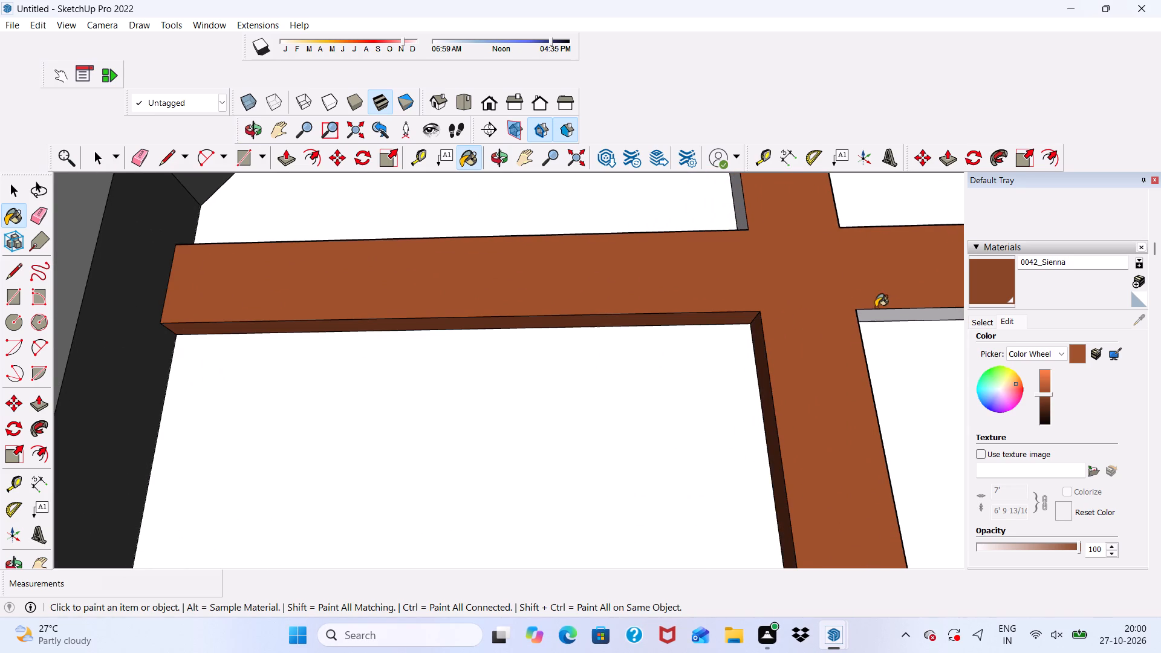
{"action": "scroll", "coordinate": [866, 305], "scroll_direction": "down", "scroll_amount": 3}
{"action": "scroll", "coordinate": [773, 209], "scroll_direction": "up", "scroll_amount": 6}
{"action": "left_click", "coordinate": [749, 206]}
Paint the horizontal bars' top edges and the vertical bar's right side faces with 0042_Sienna in the right column's second window.
{"action": "scroll", "coordinate": [752, 223], "scroll_direction": "down", "scroll_amount": 3}
{"action": "middle_click_drag", "start_coordinate": [805, 267], "coordinate": [805, 278]}
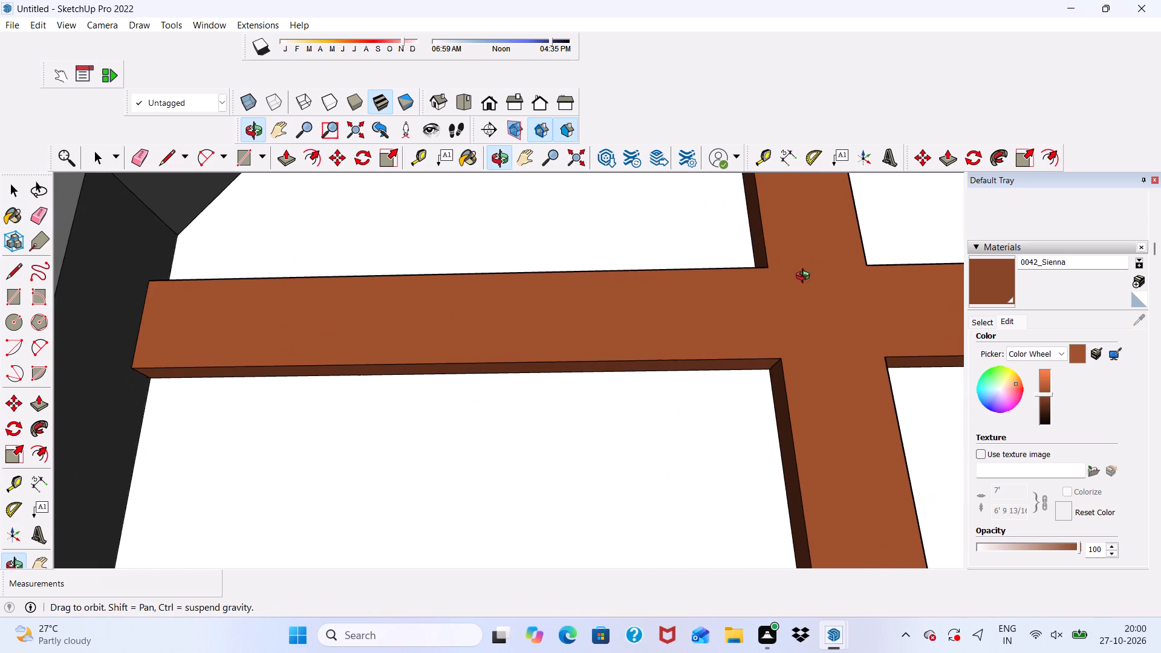
{"action": "middle_click_drag", "start_coordinate": [805, 278], "coordinate": [553, 448]}
{"action": "scroll", "coordinate": [547, 390], "scroll_direction": "up", "scroll_amount": 1}
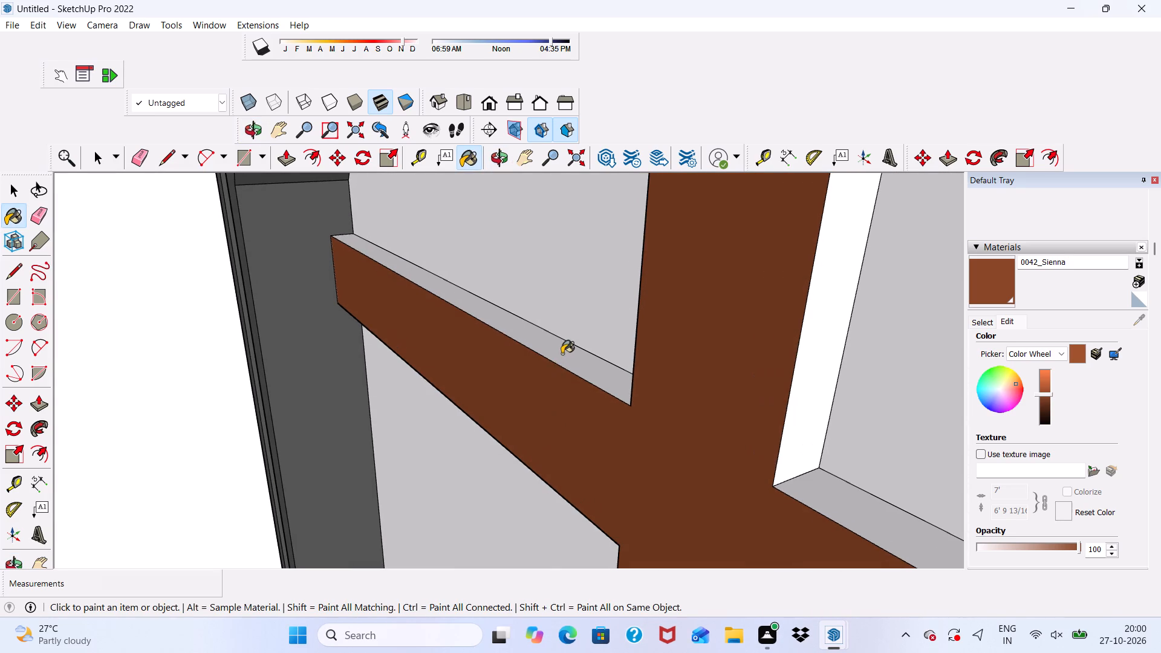
{"action": "left_click", "coordinate": [562, 354]}
{"action": "left_click", "coordinate": [800, 396]}
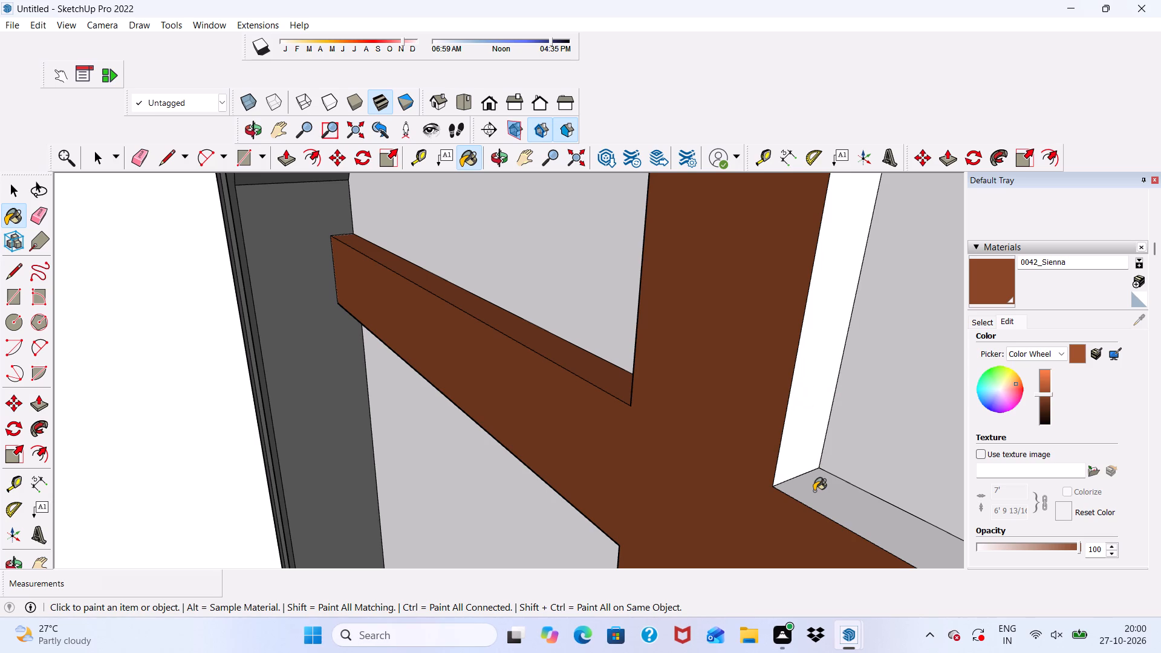
{"action": "left_click", "coordinate": [814, 491]}
{"action": "scroll", "coordinate": [741, 318], "scroll_direction": "down", "scroll_amount": 6}
{"action": "scroll", "coordinate": [731, 261], "scroll_direction": "down", "scroll_amount": 4}
{"action": "scroll", "coordinate": [727, 486], "scroll_direction": "up", "scroll_amount": 4}
{"action": "left_click", "coordinate": [750, 474]}
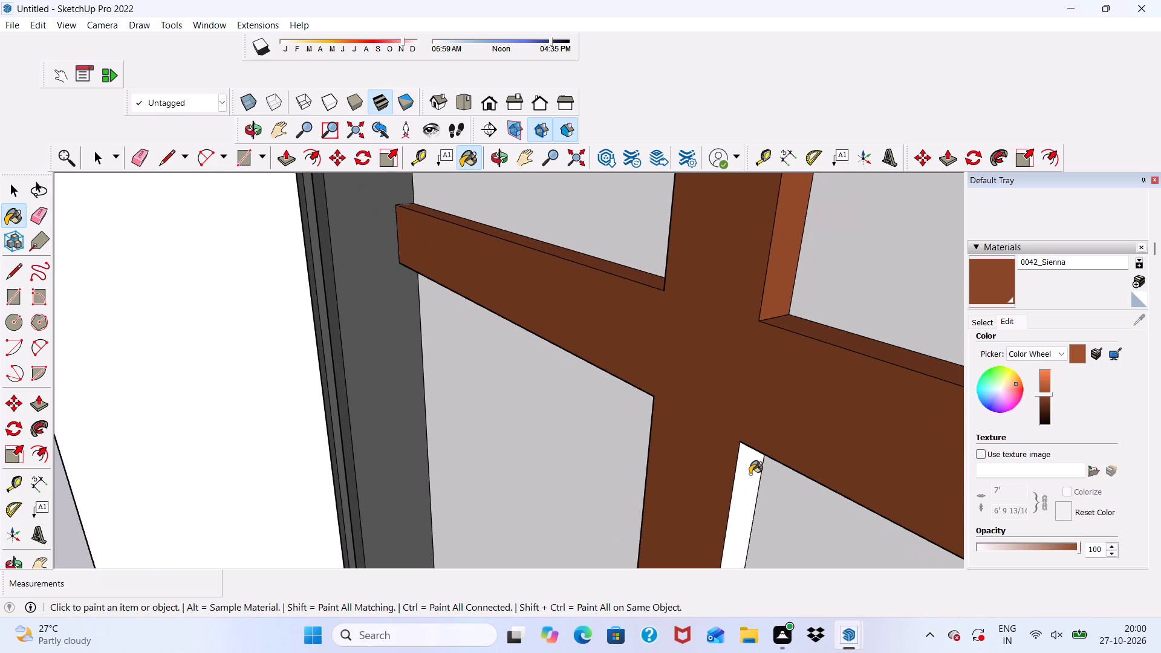
Paint the front face of the crossing glazing bars in the right column's third window from the top with 0042_Sienna.
{"action": "scroll", "coordinate": [699, 426], "scroll_direction": "down", "scroll_amount": 3}
{"action": "middle_click_drag", "start_coordinate": [735, 312], "coordinate": [805, 154]}
{"action": "scroll", "coordinate": [733, 223], "scroll_direction": "down", "scroll_amount": 8}
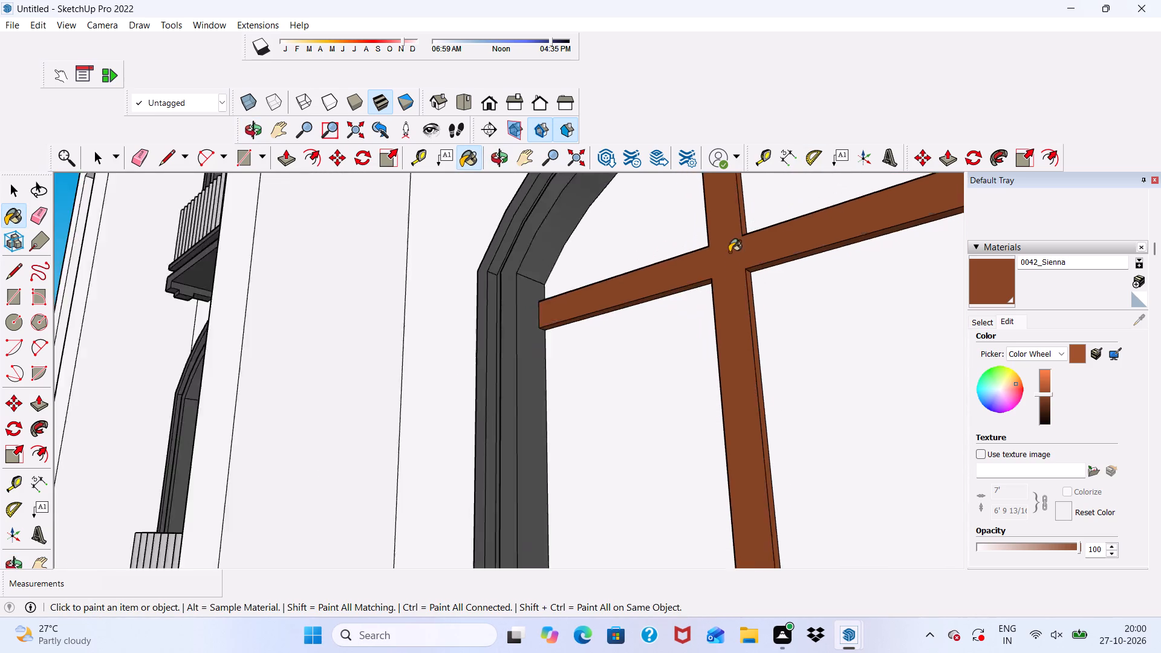
{"action": "scroll", "coordinate": [729, 252], "scroll_direction": "down", "scroll_amount": 20}
{"action": "scroll", "coordinate": [733, 475], "scroll_direction": "up", "scroll_amount": 9}
{"action": "left_click", "coordinate": [755, 423]}
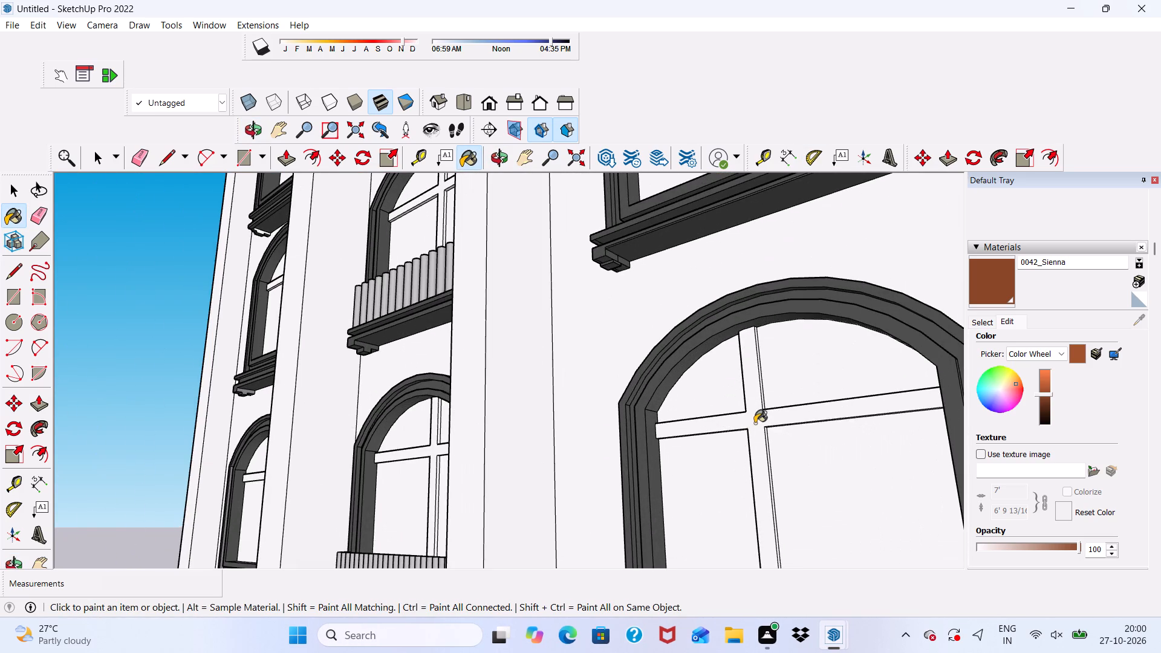
Paint the upper vertical bar's right side and the horizontal bars' top edges with 0042_Sienna in the right column's third window.
{"action": "scroll", "coordinate": [755, 423], "scroll_direction": "up", "scroll_amount": 3}
{"action": "middle_click_drag", "start_coordinate": [755, 423], "coordinate": [755, 435]}
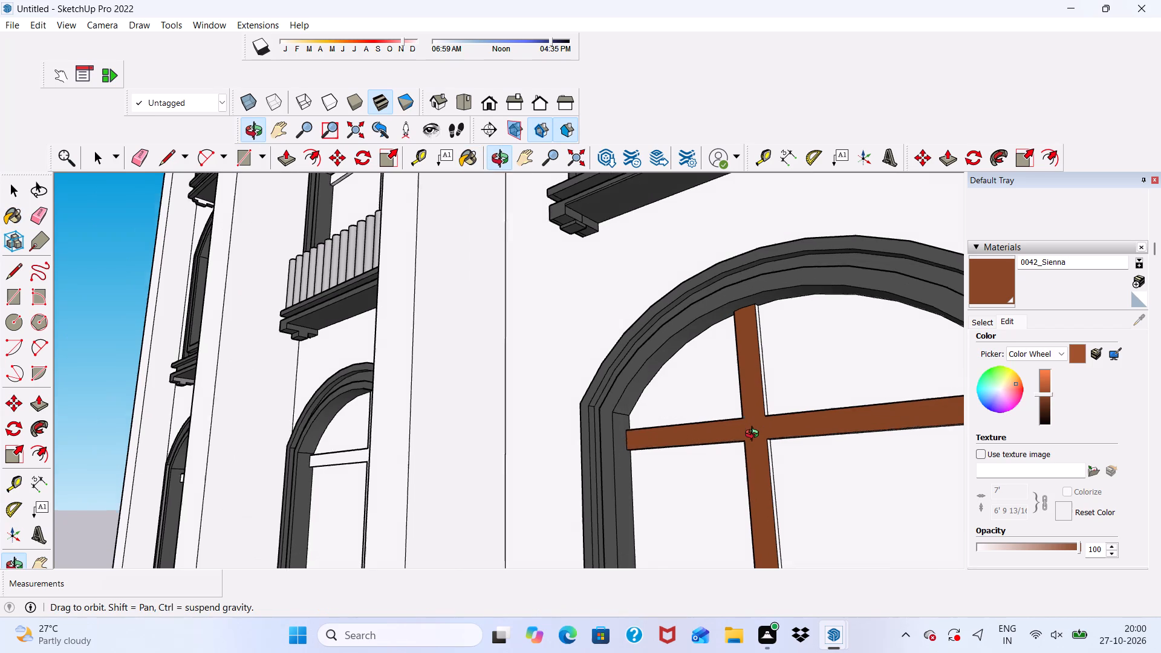
{"action": "middle_click_drag", "start_coordinate": [755, 435], "coordinate": [742, 498]}
{"action": "scroll", "coordinate": [744, 485], "scroll_direction": "up", "scroll_amount": 9}
{"action": "left_click", "coordinate": [734, 404]}
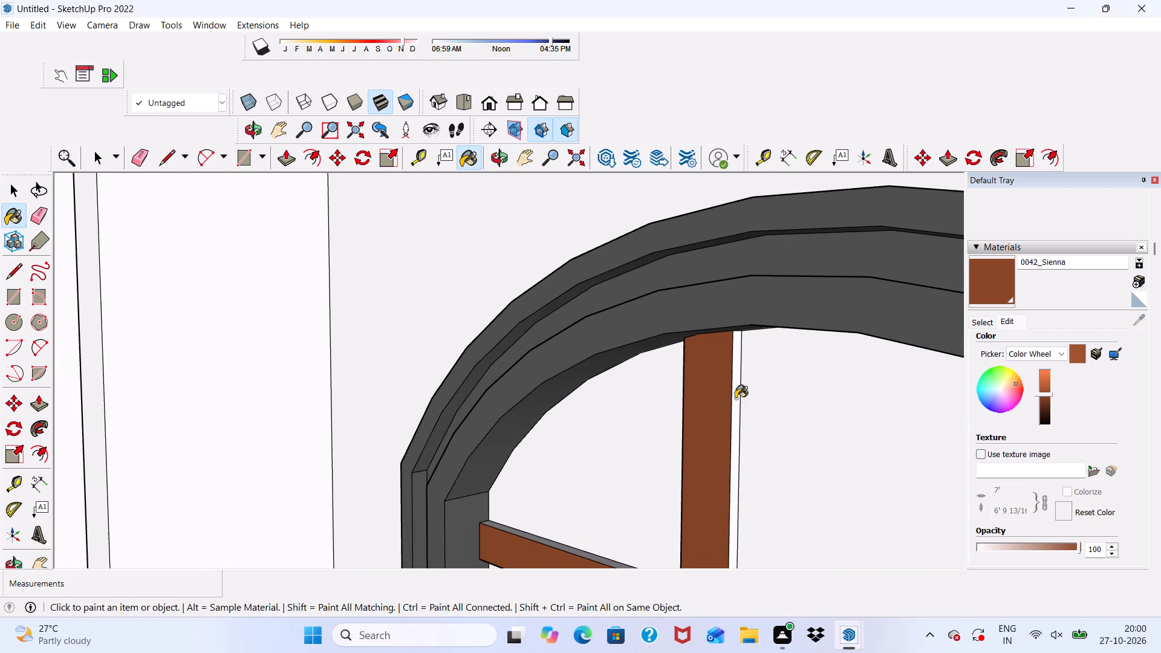
{"action": "scroll", "coordinate": [714, 343], "scroll_direction": "down", "scroll_amount": 5}
{"action": "scroll", "coordinate": [615, 573], "scroll_direction": "up", "scroll_amount": 5}
{"action": "middle_click_drag", "start_coordinate": [653, 478], "coordinate": [668, 533]}
{"action": "scroll", "coordinate": [668, 533], "scroll_direction": "up", "scroll_amount": 5}
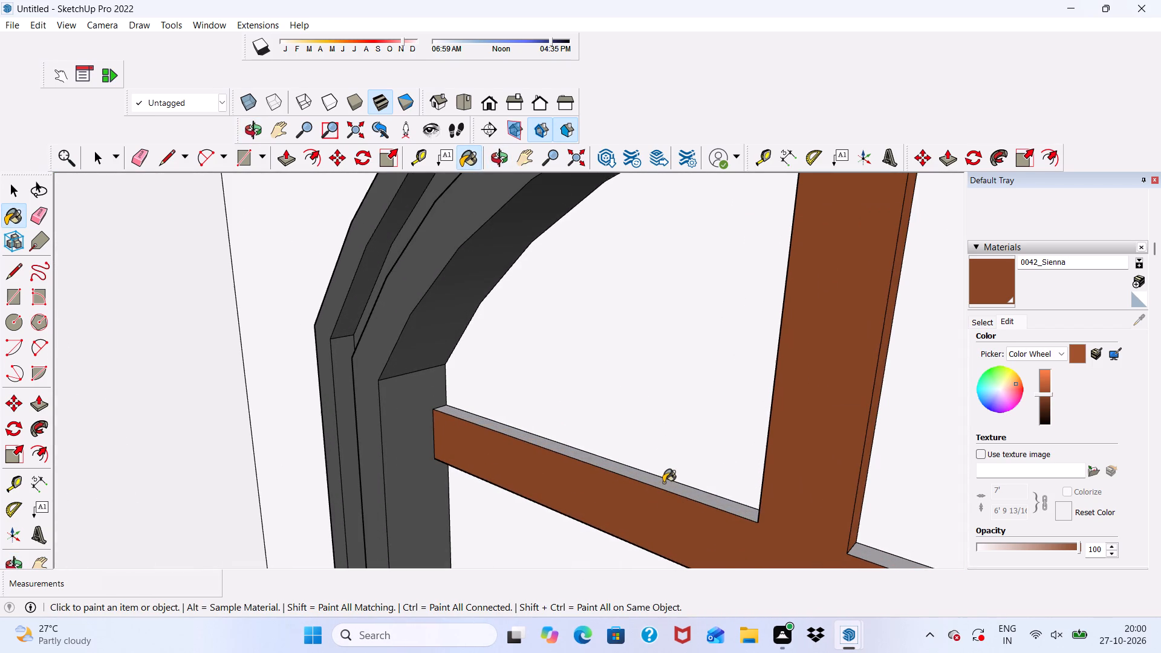
{"action": "left_click", "coordinate": [663, 484]}
{"action": "scroll", "coordinate": [626, 443], "scroll_direction": "down", "scroll_amount": 6}
{"action": "scroll", "coordinate": [735, 526], "scroll_direction": "up", "scroll_amount": 5}
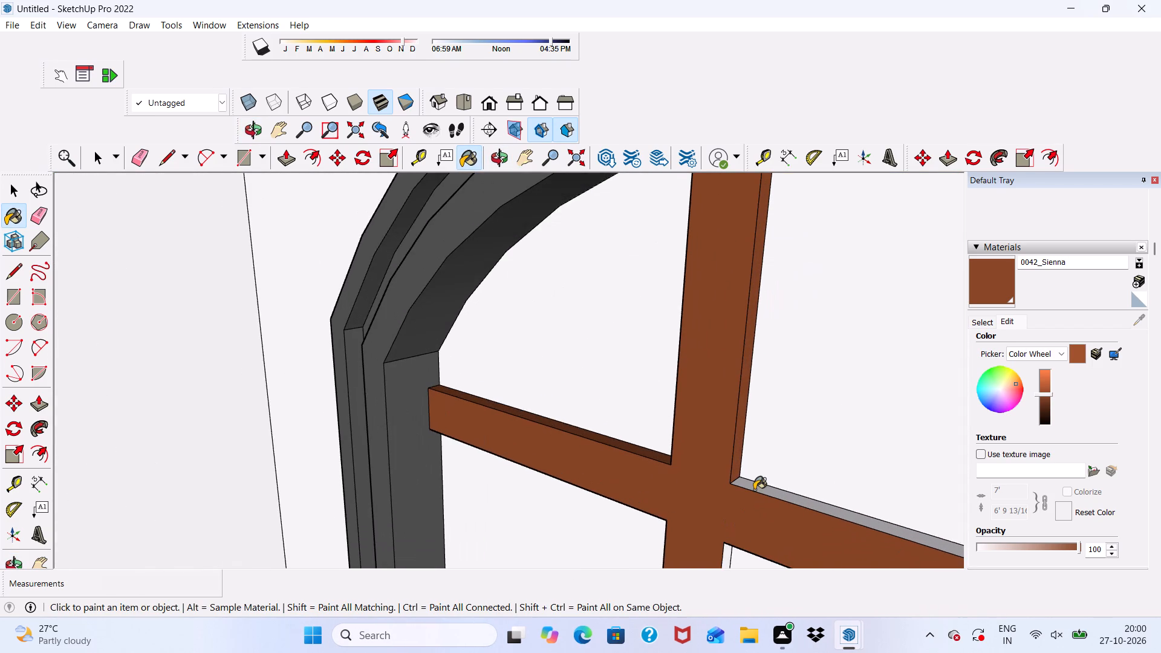
{"action": "left_click", "coordinate": [754, 490]}
{"action": "scroll", "coordinate": [693, 410], "scroll_direction": "down", "scroll_amount": 5}
{"action": "scroll", "coordinate": [709, 479], "scroll_direction": "up", "scroll_amount": 5}
{"action": "left_click", "coordinate": [728, 447]}
{"action": "scroll", "coordinate": [727, 447], "scroll_direction": "down", "scroll_amount": 3}
{"action": "middle_click_drag", "start_coordinate": [724, 451], "coordinate": [731, 444]}
{"action": "scroll", "coordinate": [735, 440], "scroll_direction": "up", "scroll_amount": 5}
{"action": "left_click", "coordinate": [745, 437]}
Paint the horizontal bars' undersides, the vertical bar's left sides and its lower right side with 0042_Sienna in the right column's third window.
{"action": "scroll", "coordinate": [718, 435], "scroll_direction": "down", "scroll_amount": 4}
{"action": "middle_click_drag", "start_coordinate": [713, 435], "coordinate": [739, 223]}
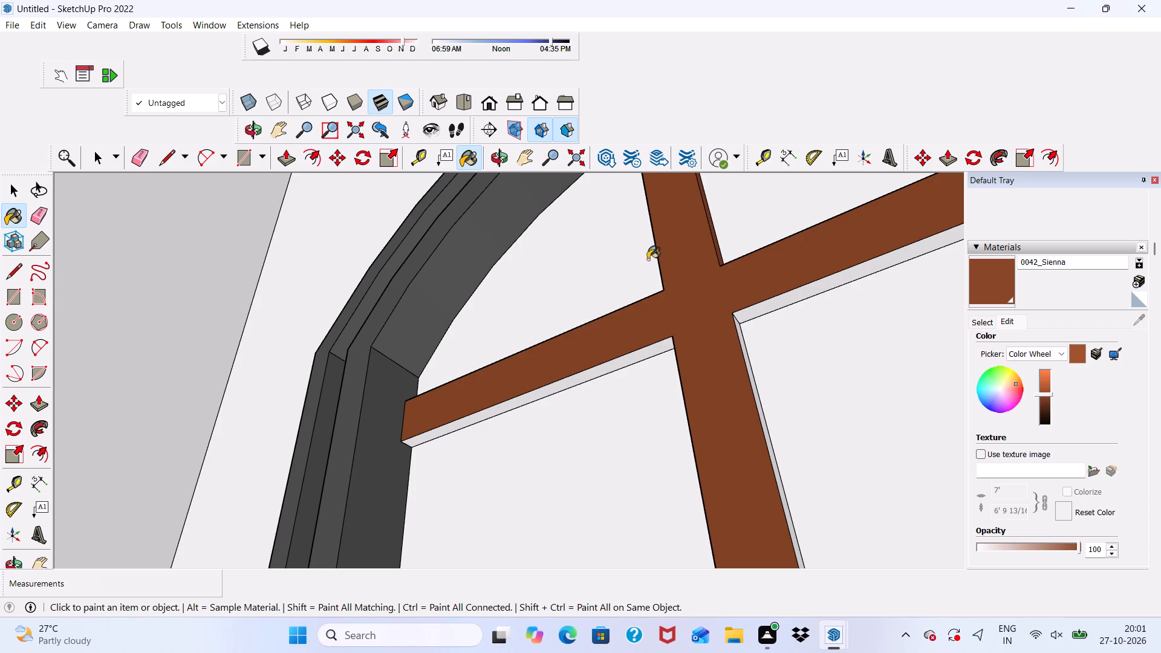
{"action": "scroll", "coordinate": [636, 356], "scroll_direction": "up", "scroll_amount": 7}
{"action": "left_click", "coordinate": [629, 350]}
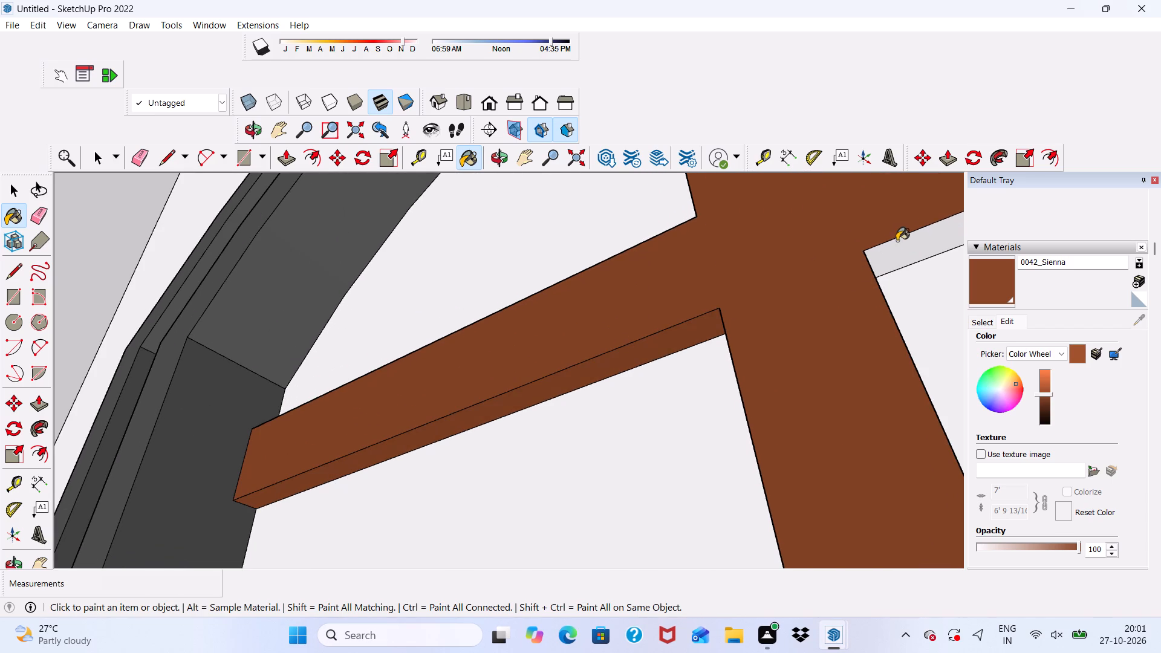
{"action": "left_click", "coordinate": [897, 241]}
{"action": "scroll", "coordinate": [865, 259], "scroll_direction": "down", "scroll_amount": 4}
{"action": "middle_click_drag", "start_coordinate": [779, 339], "coordinate": [914, 383]}
{"action": "scroll", "coordinate": [805, 466], "scroll_direction": "up", "scroll_amount": 1}
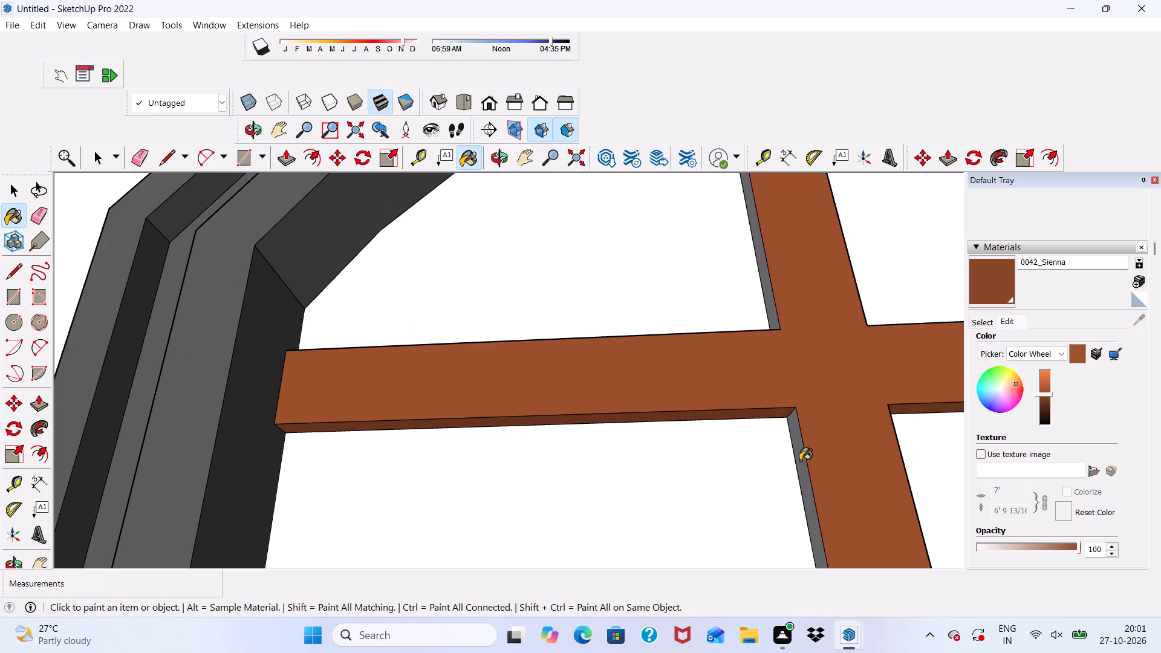
{"action": "left_click", "coordinate": [800, 461]}
{"action": "left_click", "coordinate": [767, 290]}
{"action": "scroll", "coordinate": [720, 289], "scroll_direction": "down", "scroll_amount": 10}
{"action": "middle_click_drag", "start_coordinate": [662, 432], "coordinate": [642, 489]}
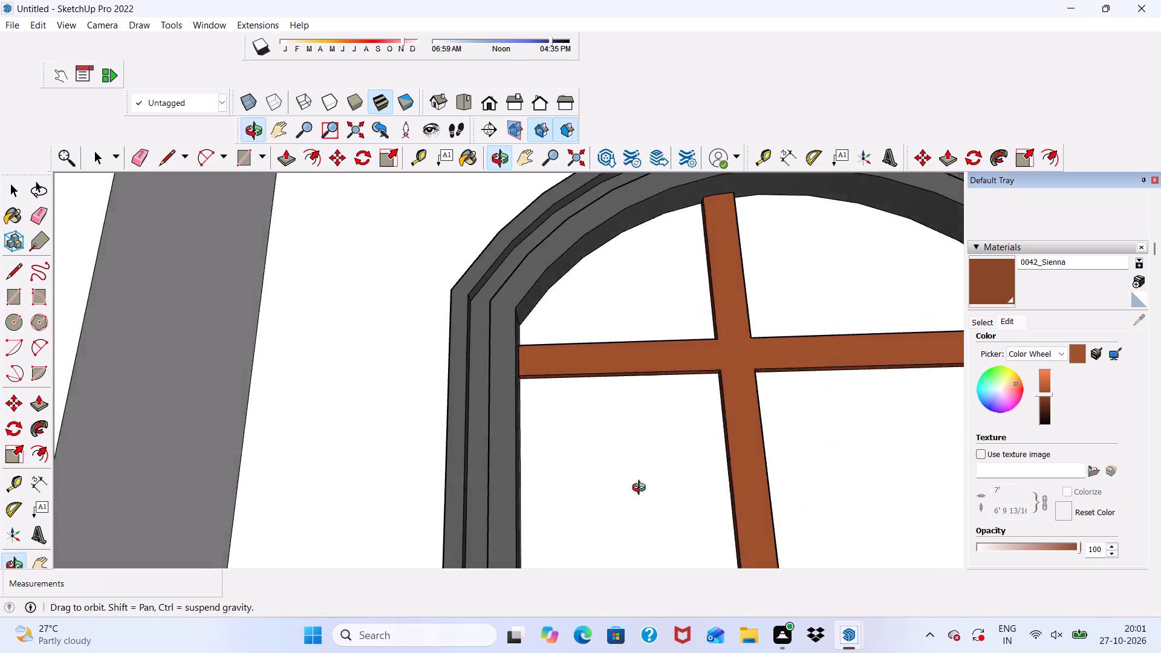
{"action": "middle_click_drag", "start_coordinate": [642, 489], "coordinate": [464, 547]}
{"action": "left_click", "coordinate": [605, 472]}
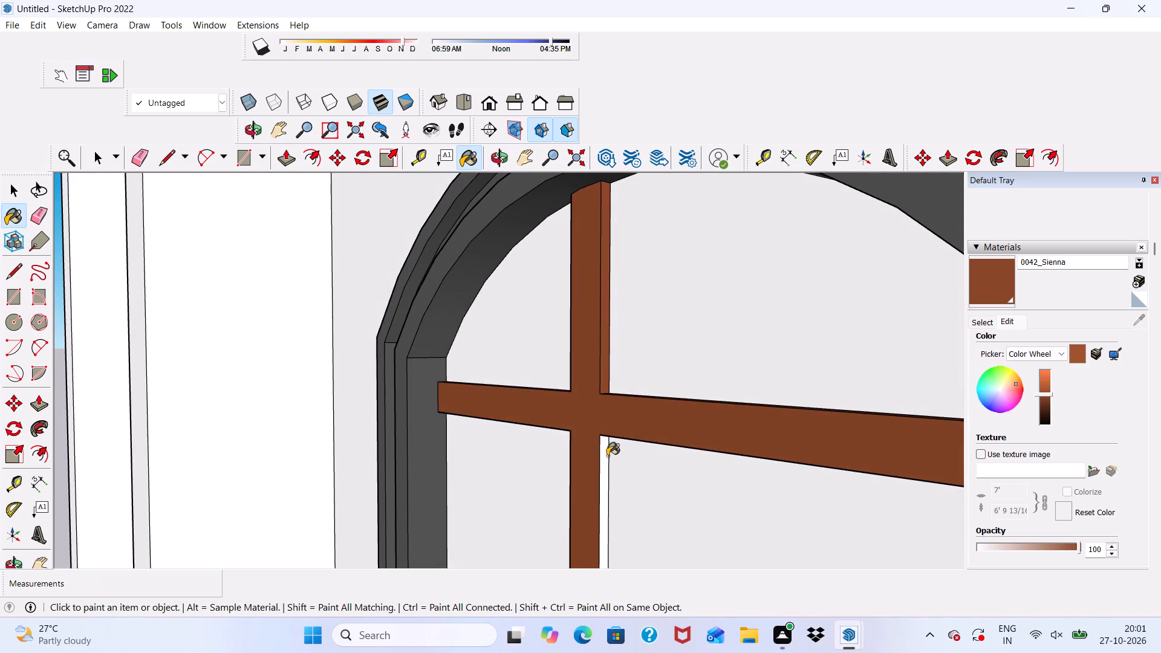
Paint the front face of the crossing glazing bars in the right column's fourth window from the top with 0042_Sienna.
{"action": "scroll", "coordinate": [607, 438], "scroll_direction": "down", "scroll_amount": 10}
{"action": "middle_click_drag", "start_coordinate": [701, 297], "coordinate": [749, 496]}
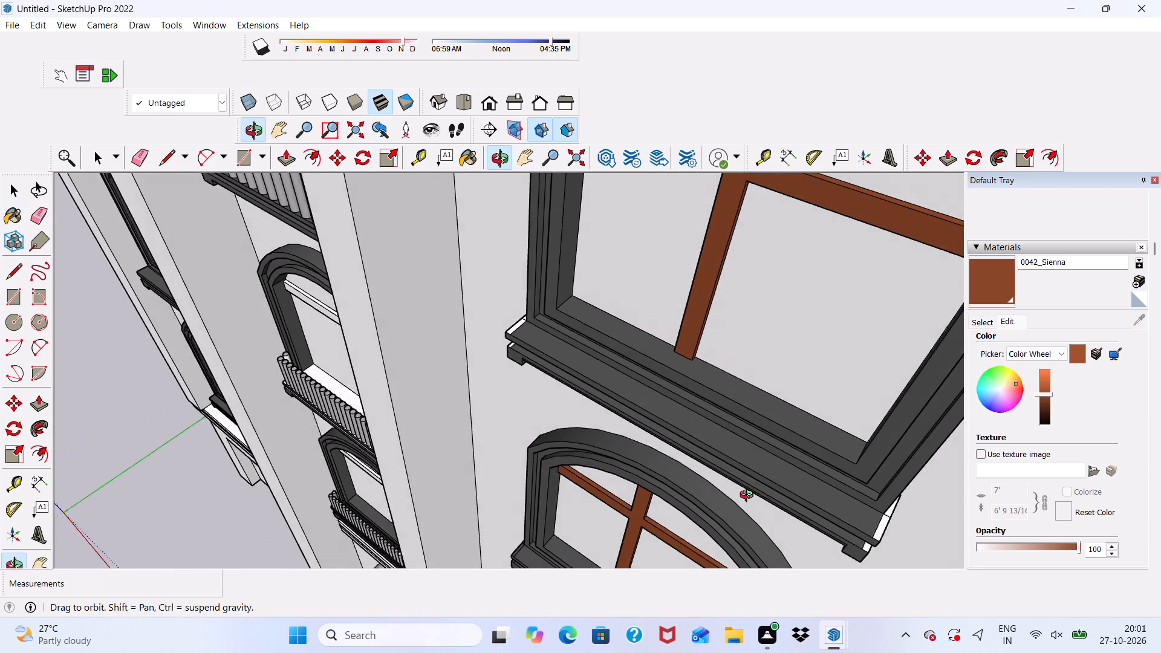
{"action": "middle_click_drag", "start_coordinate": [749, 496], "coordinate": [747, 497]}
{"action": "scroll", "coordinate": [738, 313], "scroll_direction": "down", "scroll_amount": 10}
{"action": "middle_click_drag", "start_coordinate": [734, 387], "coordinate": [790, 252]}
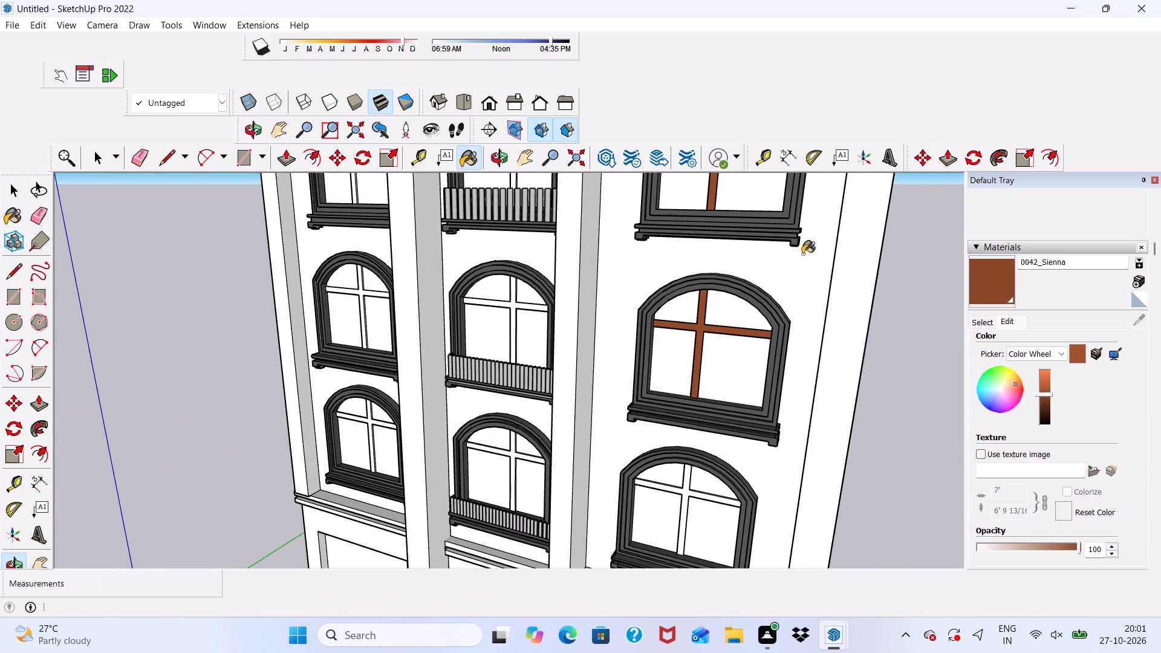
{"action": "scroll", "coordinate": [802, 255], "scroll_direction": "down", "scroll_amount": 9}
{"action": "scroll", "coordinate": [699, 455], "scroll_direction": "up", "scroll_amount": 20}
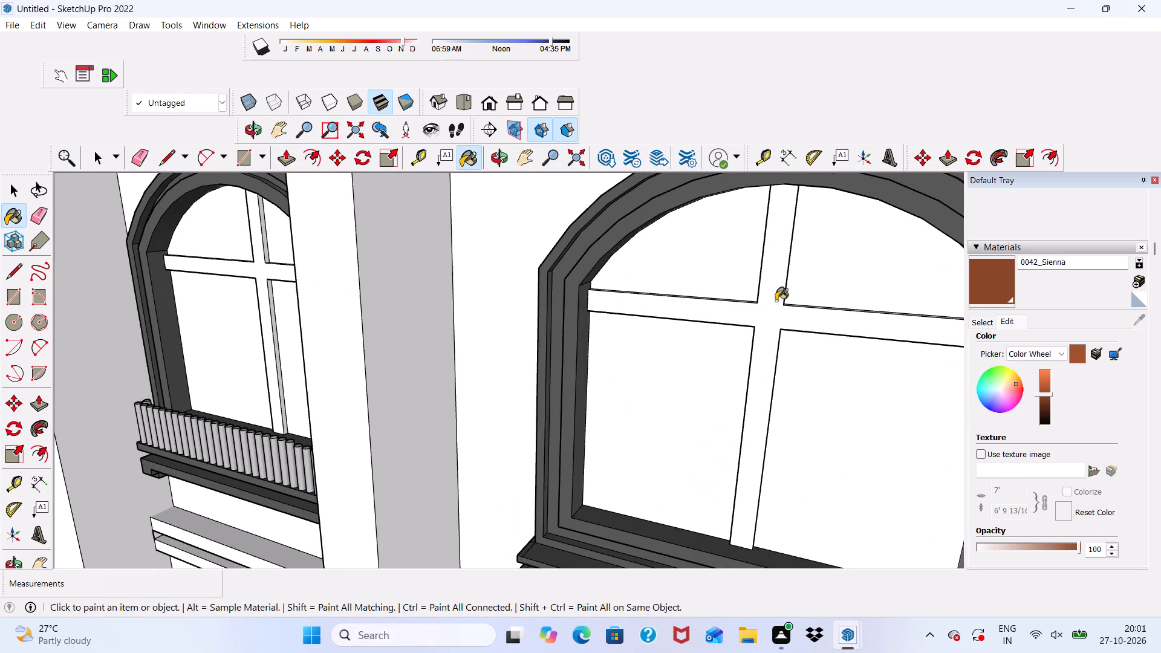
{"action": "left_click", "coordinate": [775, 301]}
Paint the horizontal bars' top edges and the upper vertical bar's right side with 0042_Sienna in the right column's fourth window.
{"action": "scroll", "coordinate": [775, 306], "scroll_direction": "up", "scroll_amount": 4}
{"action": "middle_click_drag", "start_coordinate": [775, 306], "coordinate": [779, 396]}
{"action": "scroll", "coordinate": [744, 447], "scroll_direction": "up", "scroll_amount": 8}
{"action": "left_click", "coordinate": [714, 451]}
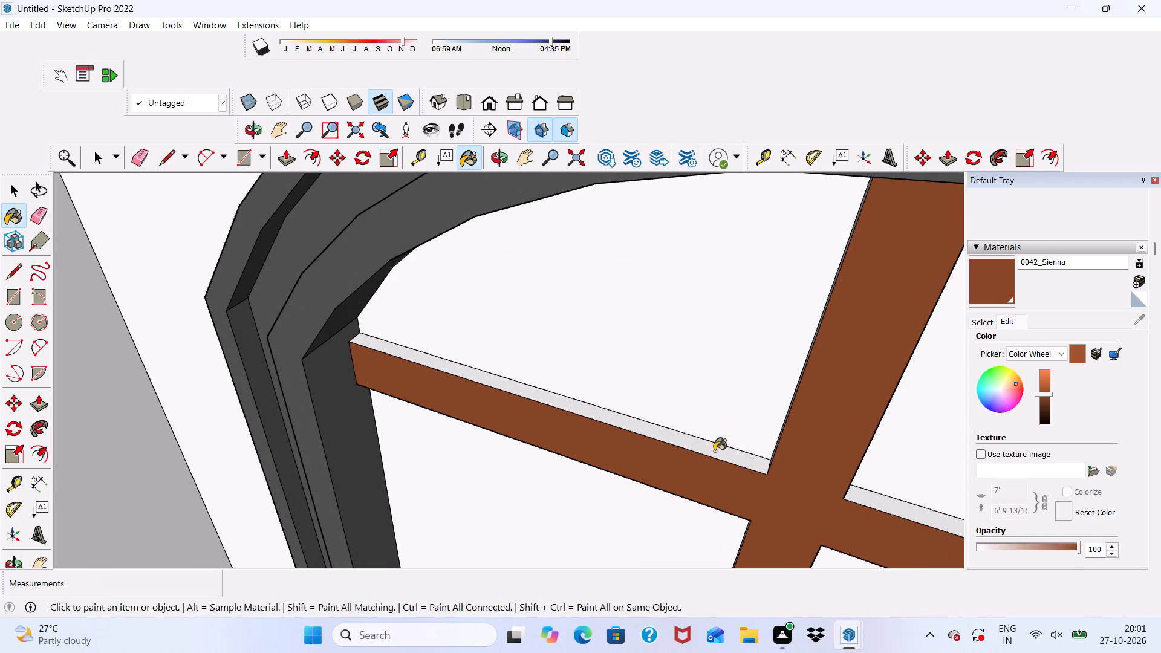
{"action": "scroll", "coordinate": [714, 451], "scroll_direction": "down", "scroll_amount": 5}
{"action": "scroll", "coordinate": [822, 484], "scroll_direction": "up", "scroll_amount": 8}
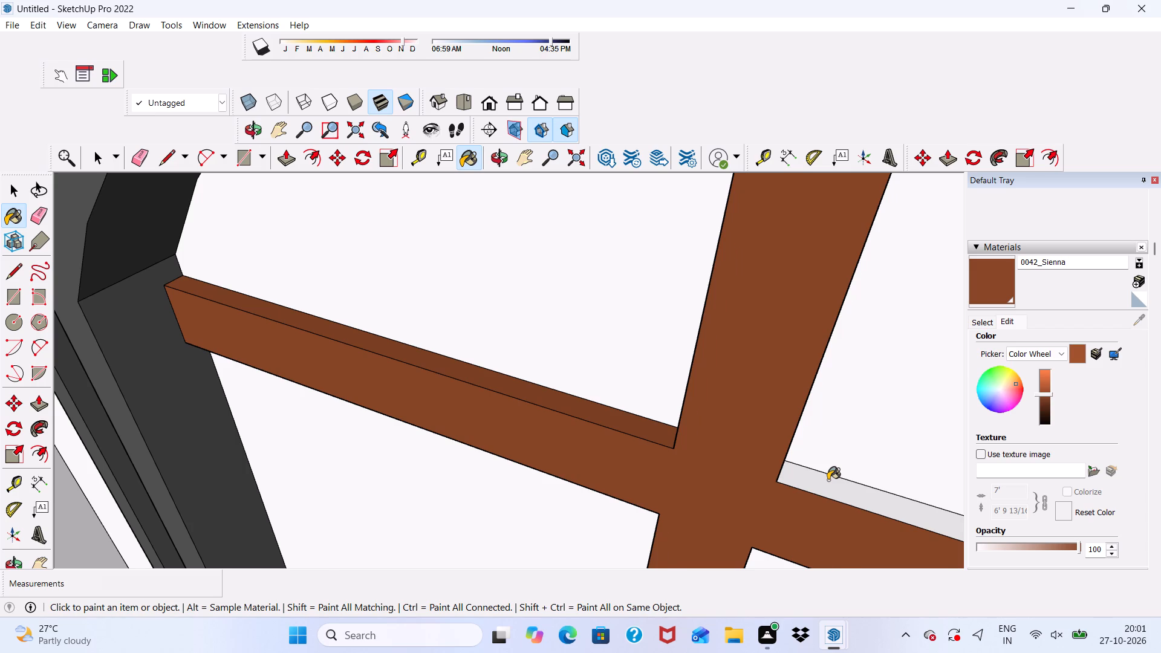
{"action": "scroll", "coordinate": [828, 480], "scroll_direction": "down", "scroll_amount": 2}
{"action": "scroll", "coordinate": [868, 505], "scroll_direction": "up", "scroll_amount": 4}
{"action": "scroll", "coordinate": [856, 501], "scroll_direction": "down", "scroll_amount": 1}
{"action": "scroll", "coordinate": [837, 500], "scroll_direction": "up", "scroll_amount": 3}
{"action": "left_click", "coordinate": [836, 491]}
{"action": "scroll", "coordinate": [827, 473], "scroll_direction": "down", "scroll_amount": 5}
{"action": "middle_click_drag", "start_coordinate": [827, 473], "coordinate": [700, 443]}
{"action": "left_click", "coordinate": [686, 417]}
Paint the upper and lower left sides of the vertical glazing bar with 0042_Sienna in the right column's fourth window.
{"action": "scroll", "coordinate": [686, 417], "scroll_direction": "down", "scroll_amount": 2}
{"action": "middle_click_drag", "start_coordinate": [686, 417], "coordinate": [851, 426]}
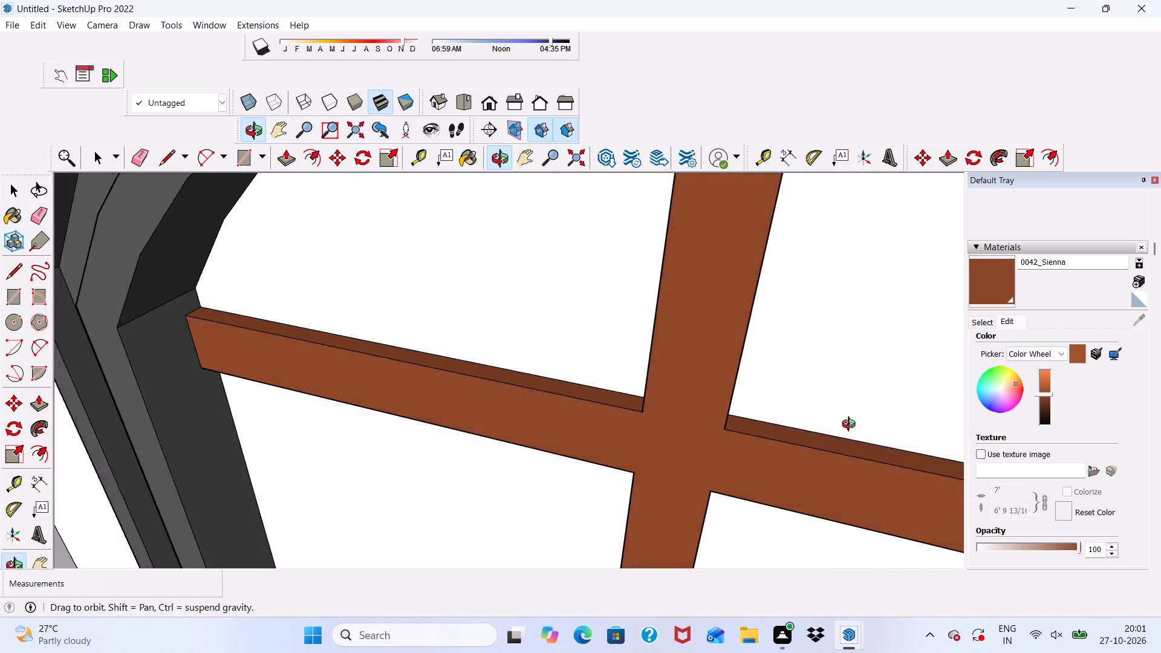
{"action": "middle_click_drag", "start_coordinate": [851, 426], "coordinate": [1014, 409]}
{"action": "scroll", "coordinate": [594, 371], "scroll_direction": "up", "scroll_amount": 3}
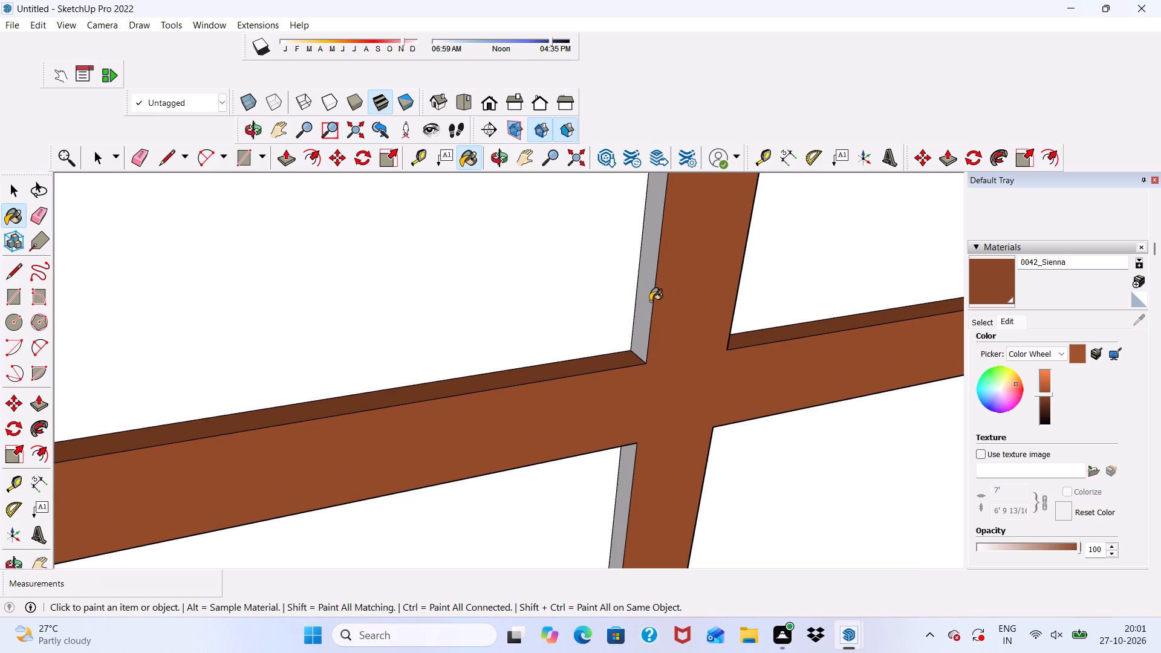
{"action": "left_click", "coordinate": [642, 308]}
{"action": "scroll", "coordinate": [642, 308], "scroll_direction": "down", "scroll_amount": 5}
{"action": "scroll", "coordinate": [637, 453], "scroll_direction": "up", "scroll_amount": 5}
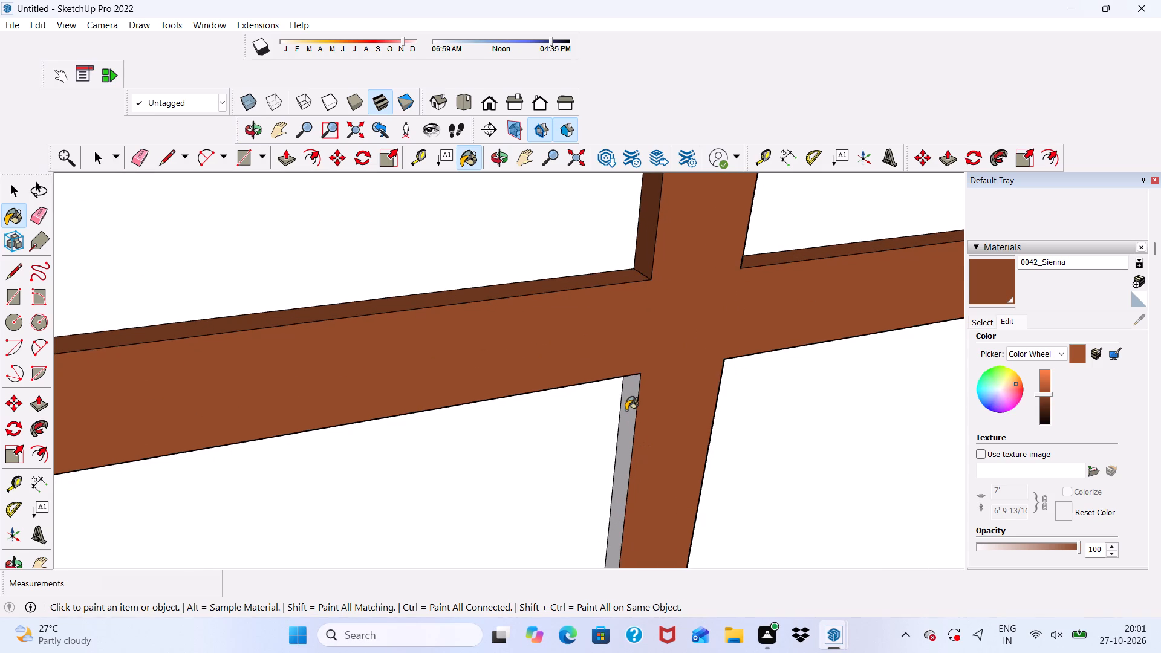
{"action": "left_click", "coordinate": [625, 409]}
Paint the undersides of both horizontal glazing bar halves with 0042_Sienna in the right column's fourth window.
{"action": "scroll", "coordinate": [628, 406], "scroll_direction": "down", "scroll_amount": 5}
{"action": "middle_click_drag", "start_coordinate": [638, 434], "coordinate": [598, 119]}
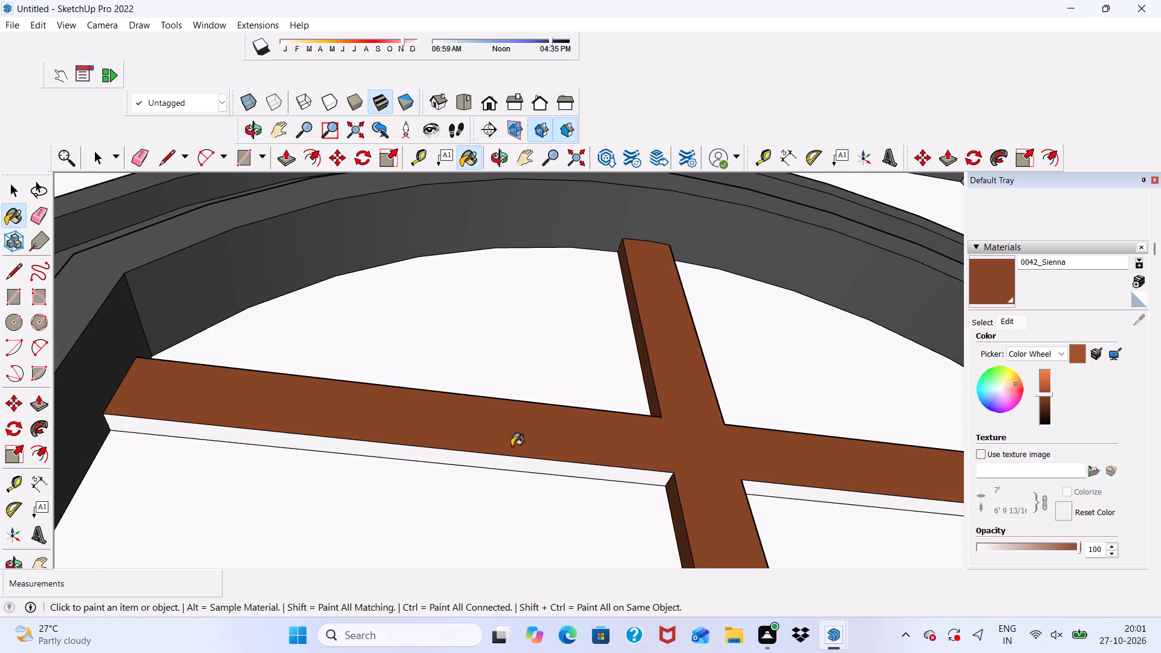
{"action": "left_click", "coordinate": [503, 460]}
{"action": "scroll", "coordinate": [494, 437], "scroll_direction": "down", "scroll_amount": 5}
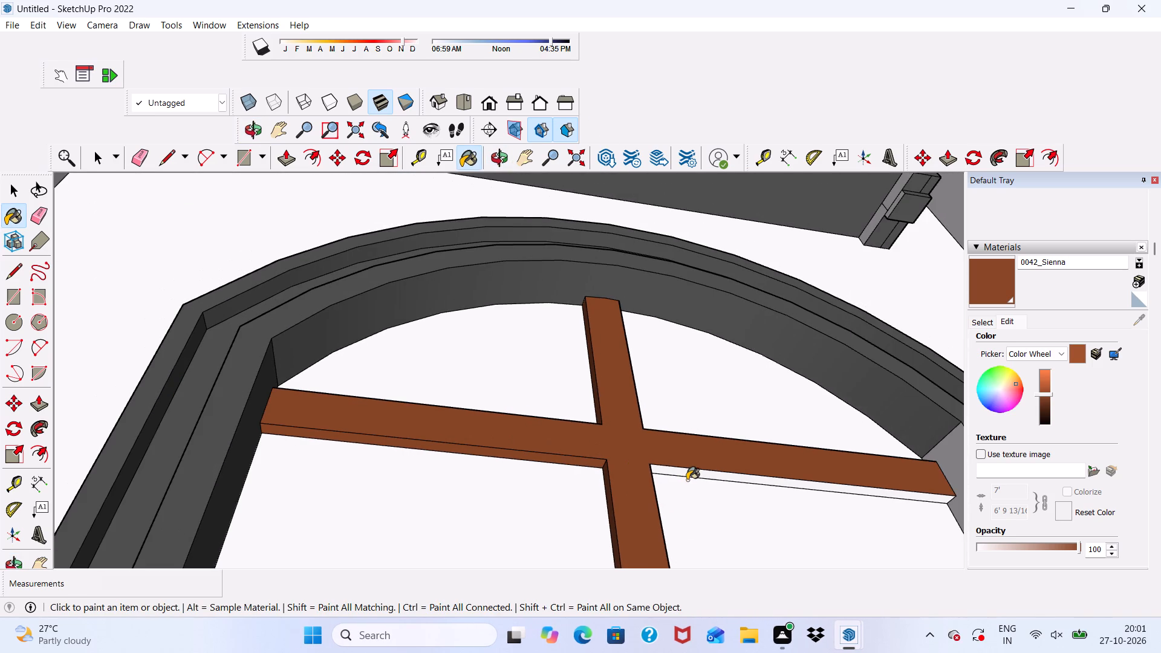
{"action": "scroll", "coordinate": [689, 475], "scroll_direction": "up", "scroll_amount": 1}
{"action": "left_click", "coordinate": [689, 474]}
{"action": "scroll", "coordinate": [666, 429], "scroll_direction": "down", "scroll_amount": 8}
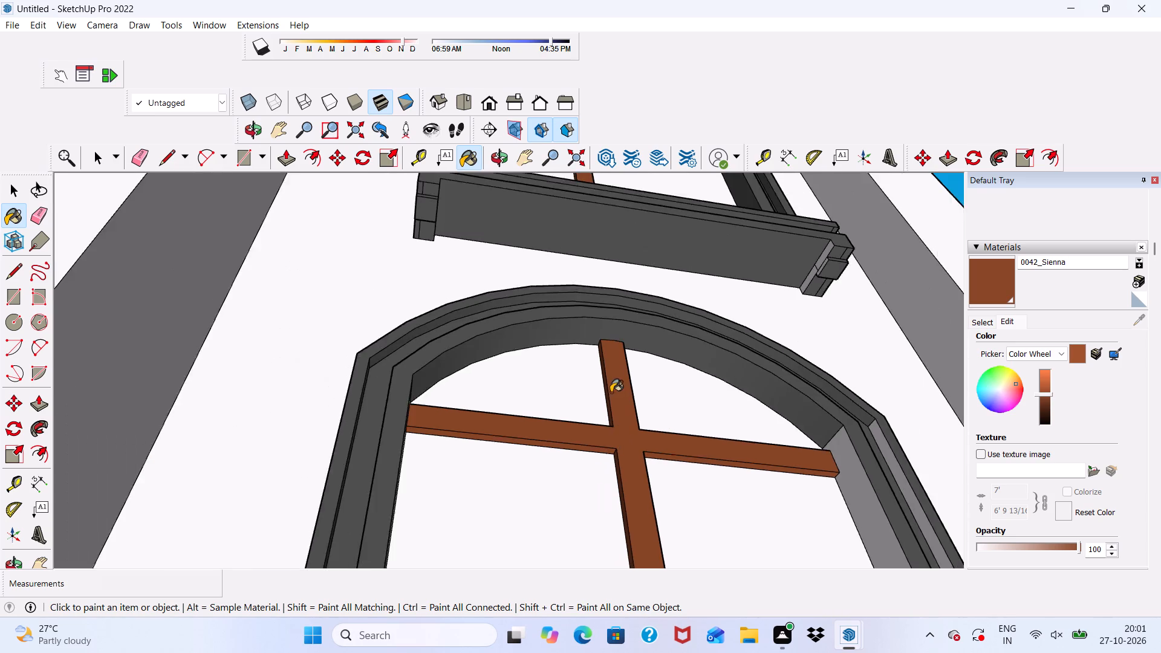
Paint the lower vertical glazing bar's right side with 0042_Sienna in the right column's fourth window.
{"action": "scroll", "coordinate": [611, 392], "scroll_direction": "down", "scroll_amount": 9}
{"action": "middle_click_drag", "start_coordinate": [660, 430], "coordinate": [353, 612]}
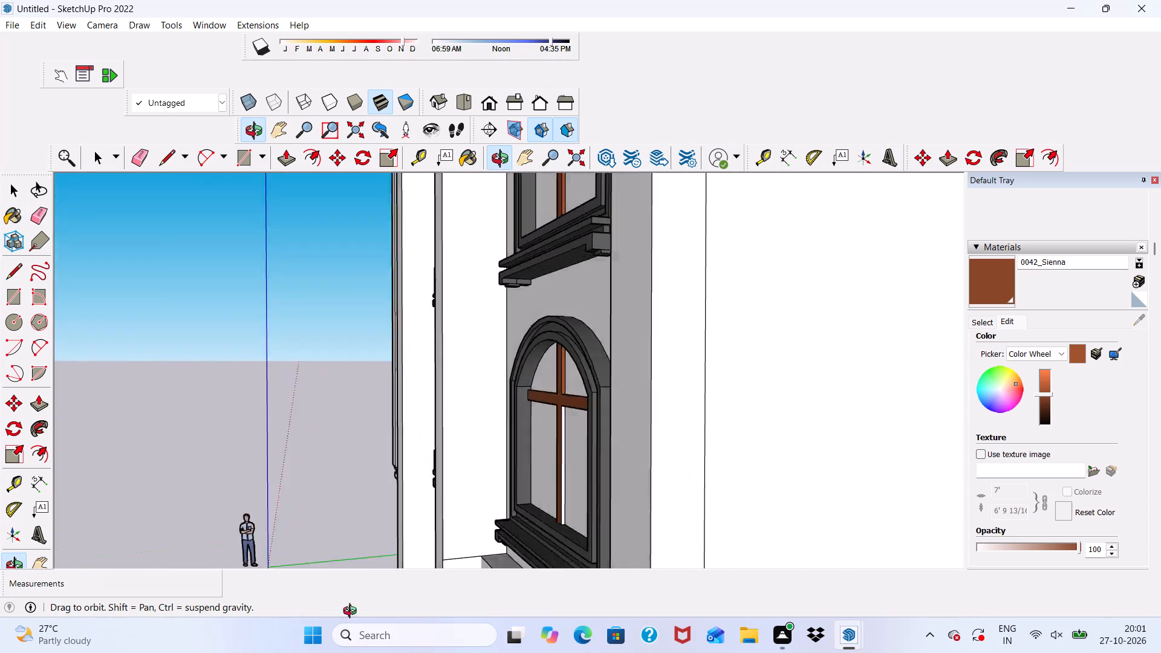
{"action": "middle_click_drag", "start_coordinate": [353, 612], "coordinate": [662, 588]}
{"action": "scroll", "coordinate": [640, 484], "scroll_direction": "up", "scroll_amount": 5}
{"action": "scroll", "coordinate": [643, 447], "scroll_direction": "down", "scroll_amount": 4}
{"action": "middle_click_drag", "start_coordinate": [643, 447], "coordinate": [489, 569]}
{"action": "scroll", "coordinate": [624, 443], "scroll_direction": "up", "scroll_amount": 10}
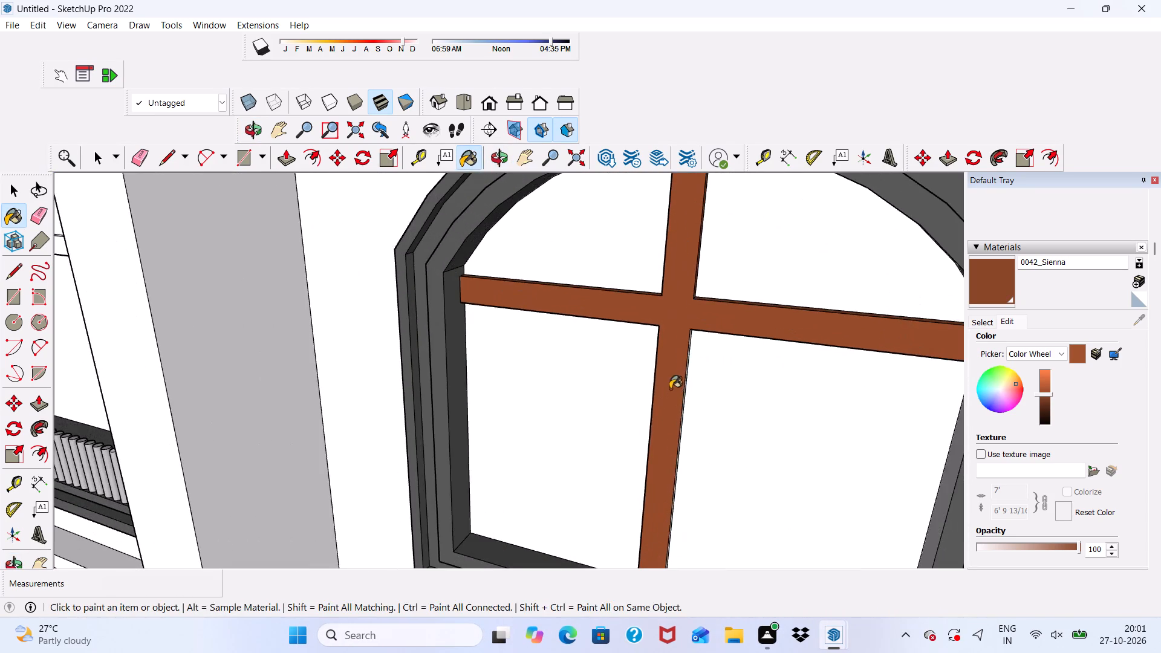
{"action": "middle_click_drag", "start_coordinate": [691, 390], "coordinate": [636, 398]}
{"action": "scroll", "coordinate": [633, 392], "scroll_direction": "up", "scroll_amount": 5}
{"action": "left_click", "coordinate": [607, 364]}
{"action": "scroll", "coordinate": [607, 359], "scroll_direction": "down", "scroll_amount": 7}
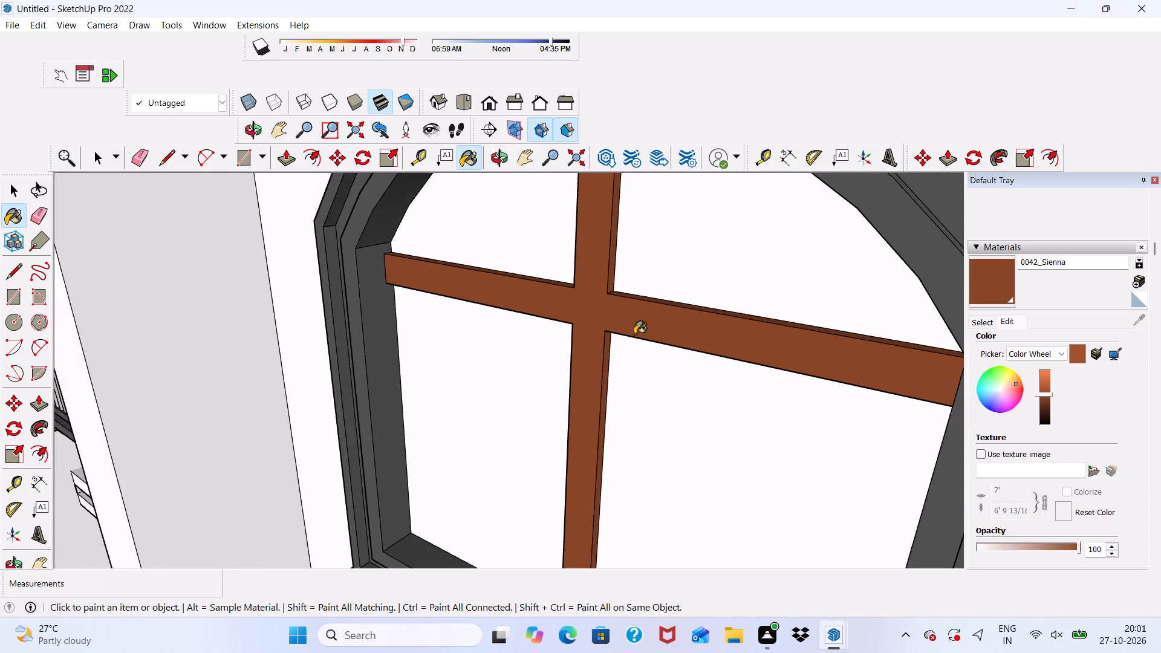
Paint the crossing glazing bars' front face and the lower vertical bar's right side with 0042_Sienna in the middle column's fourth window.
{"action": "scroll", "coordinate": [634, 334], "scroll_direction": "down", "scroll_amount": 10}
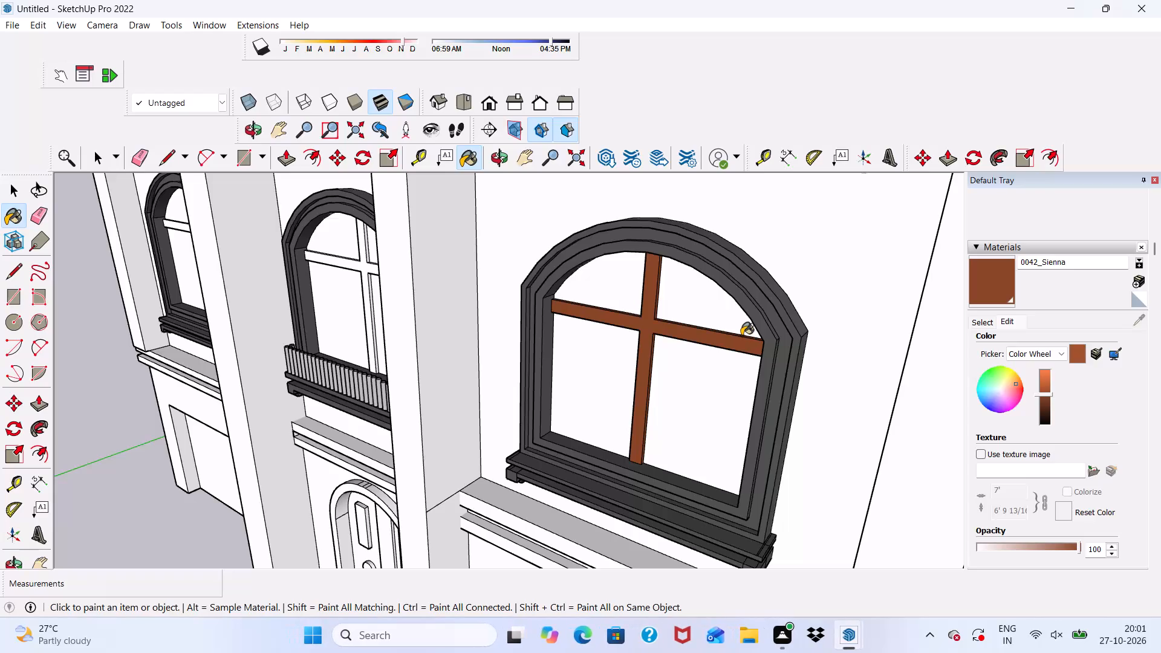
{"action": "scroll", "coordinate": [741, 336], "scroll_direction": "up", "scroll_amount": 1}
{"action": "scroll", "coordinate": [720, 332], "scroll_direction": "down", "scroll_amount": 5}
{"action": "scroll", "coordinate": [387, 366], "scroll_direction": "up", "scroll_amount": 10}
{"action": "left_click", "coordinate": [481, 219]}
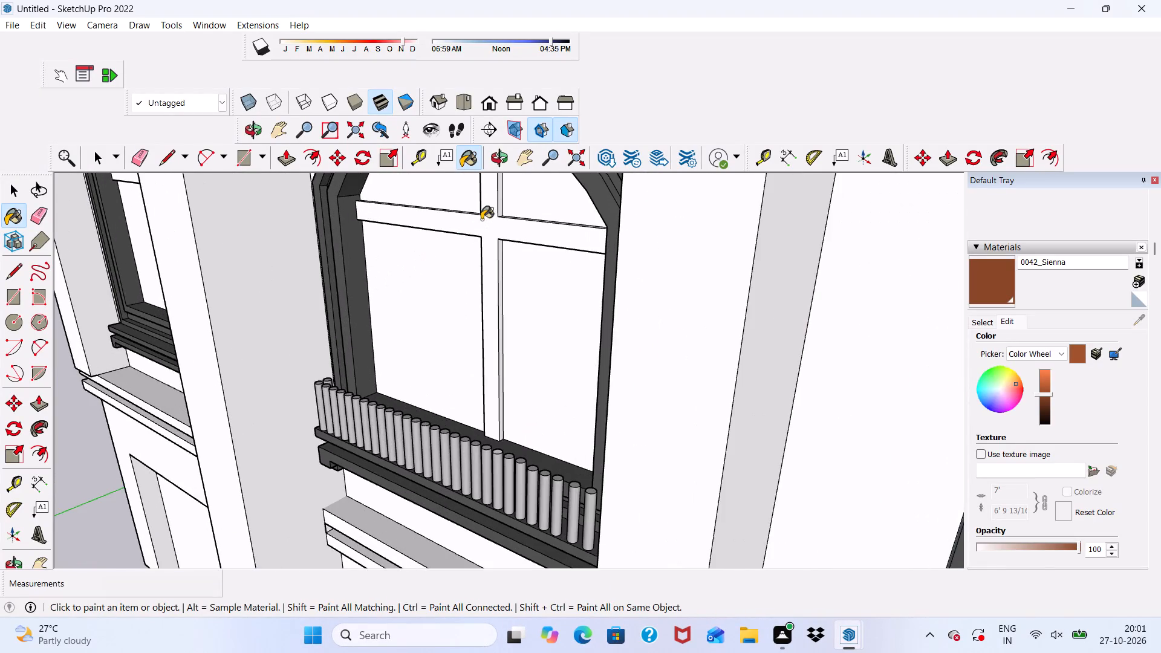
{"action": "scroll", "coordinate": [513, 301], "scroll_direction": "up", "scroll_amount": 10}
{"action": "left_click", "coordinate": [487, 275]}
{"action": "scroll", "coordinate": [487, 275], "scroll_direction": "down", "scroll_amount": 7}
Paint the lower vertical glazing bar's left side with 0042_Sienna in the middle column's fourth window.
{"action": "middle_click_drag", "start_coordinate": [446, 348], "coordinate": [450, 352]}
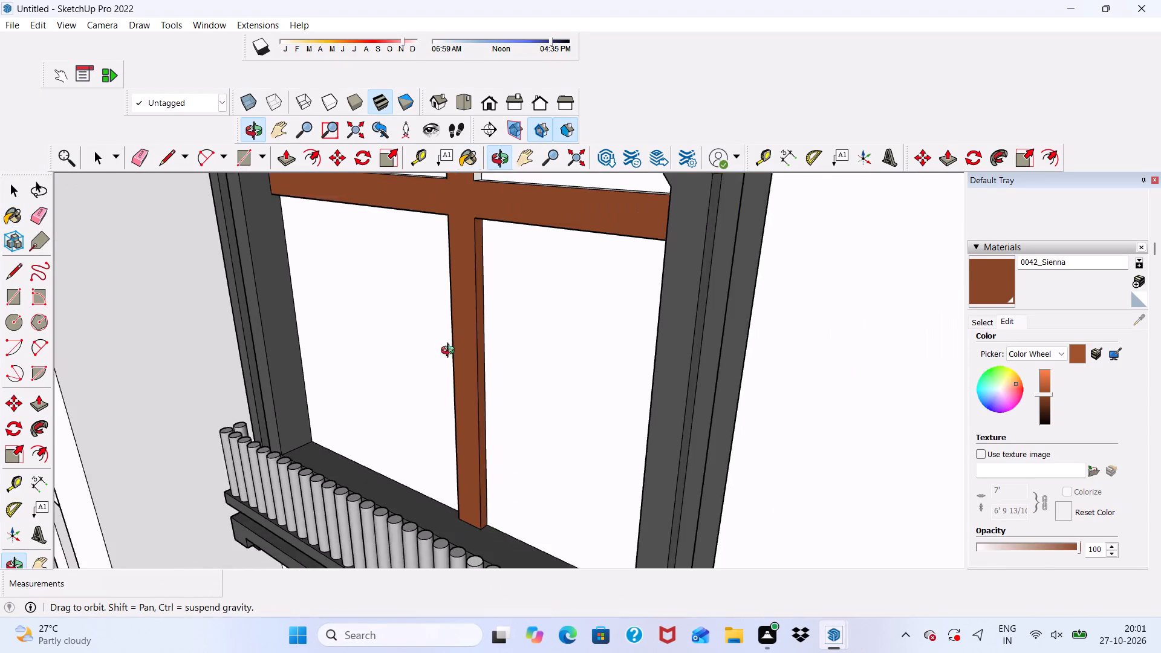
{"action": "middle_click_drag", "start_coordinate": [450, 352], "coordinate": [698, 375]}
{"action": "scroll", "coordinate": [543, 326], "scroll_direction": "up", "scroll_amount": 5}
{"action": "left_click", "coordinate": [622, 257]}
{"action": "scroll", "coordinate": [614, 280], "scroll_direction": "down", "scroll_amount": 3}
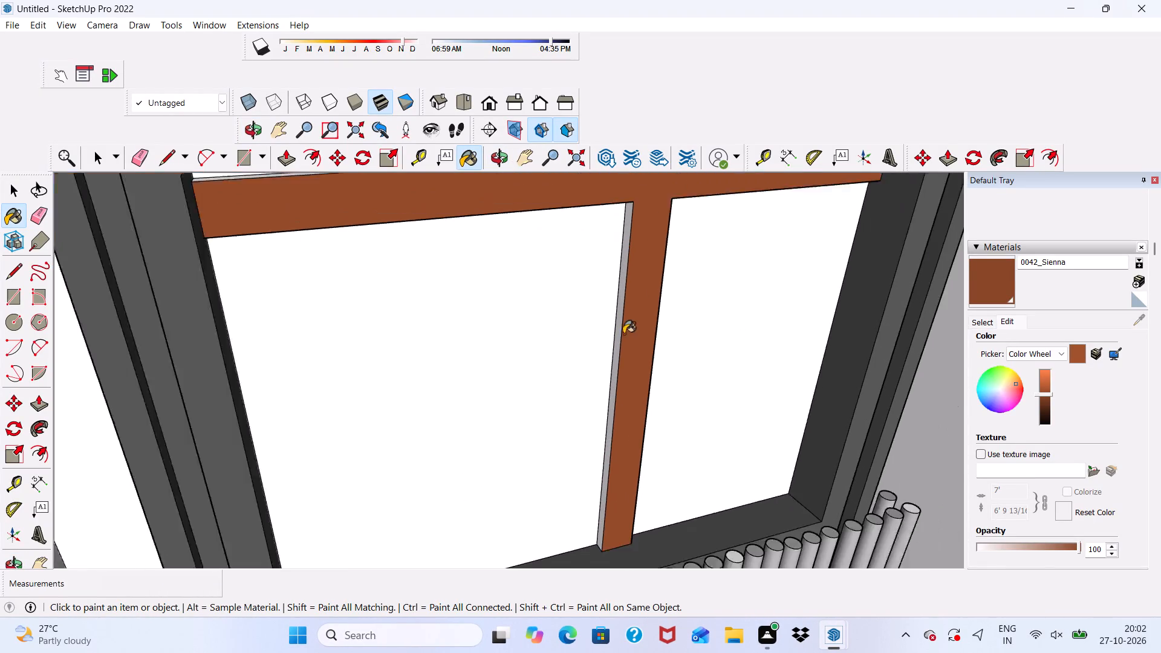
{"action": "scroll", "coordinate": [623, 334], "scroll_direction": "down", "scroll_amount": 3}
{"action": "scroll", "coordinate": [620, 298], "scroll_direction": "up", "scroll_amount": 5}
{"action": "left_click", "coordinate": [631, 261]}
Paint the horizontal bars' top edges and the upper vertical bar's left side with 0042_Sienna in the middle column's fourth window.
{"action": "scroll", "coordinate": [625, 260], "scroll_direction": "down", "scroll_amount": 8}
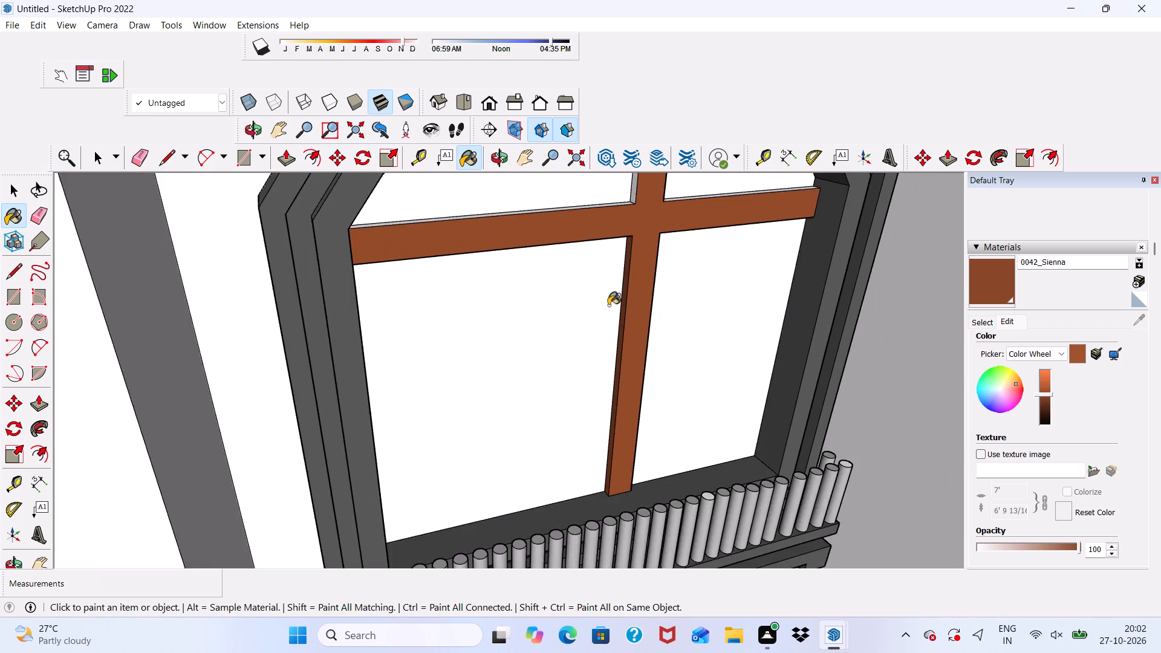
{"action": "scroll", "coordinate": [608, 305], "scroll_direction": "down", "scroll_amount": 1}
{"action": "middle_click_drag", "start_coordinate": [603, 368], "coordinate": [554, 508]}
{"action": "scroll", "coordinate": [521, 340], "scroll_direction": "up", "scroll_amount": 6}
{"action": "left_click", "coordinate": [524, 330]}
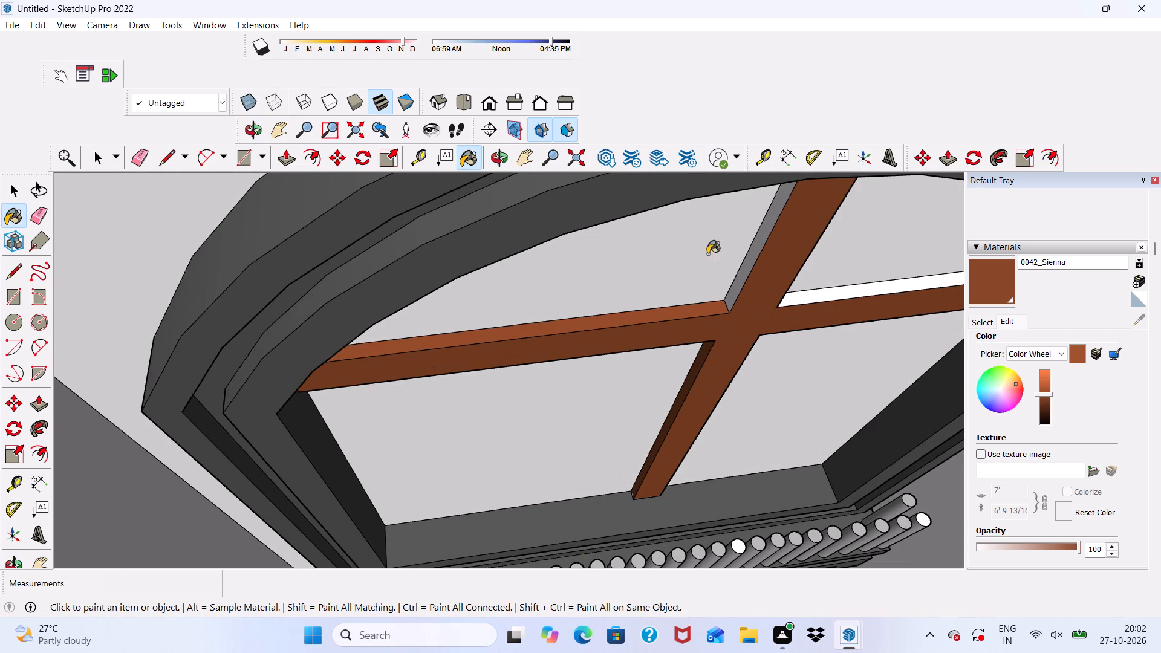
{"action": "left_click", "coordinate": [763, 237]}
{"action": "scroll", "coordinate": [813, 276], "scroll_direction": "up", "scroll_amount": 1}
{"action": "left_click", "coordinate": [813, 294]}
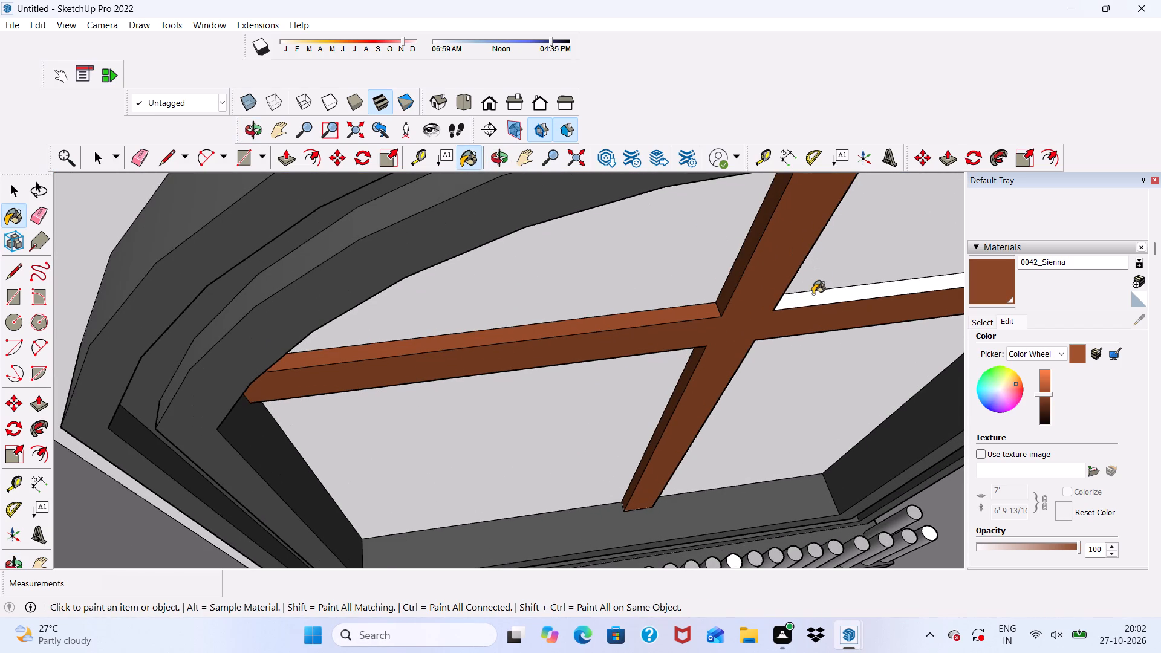
Paint the undersides of both horizontal glazing bar halves with 0042_Sienna in the middle column's fourth window.
{"action": "scroll", "coordinate": [778, 342], "scroll_direction": "down", "scroll_amount": 1}
{"action": "middle_click_drag", "start_coordinate": [770, 354], "coordinate": [701, 30]}
{"action": "scroll", "coordinate": [663, 184], "scroll_direction": "down", "scroll_amount": 11}
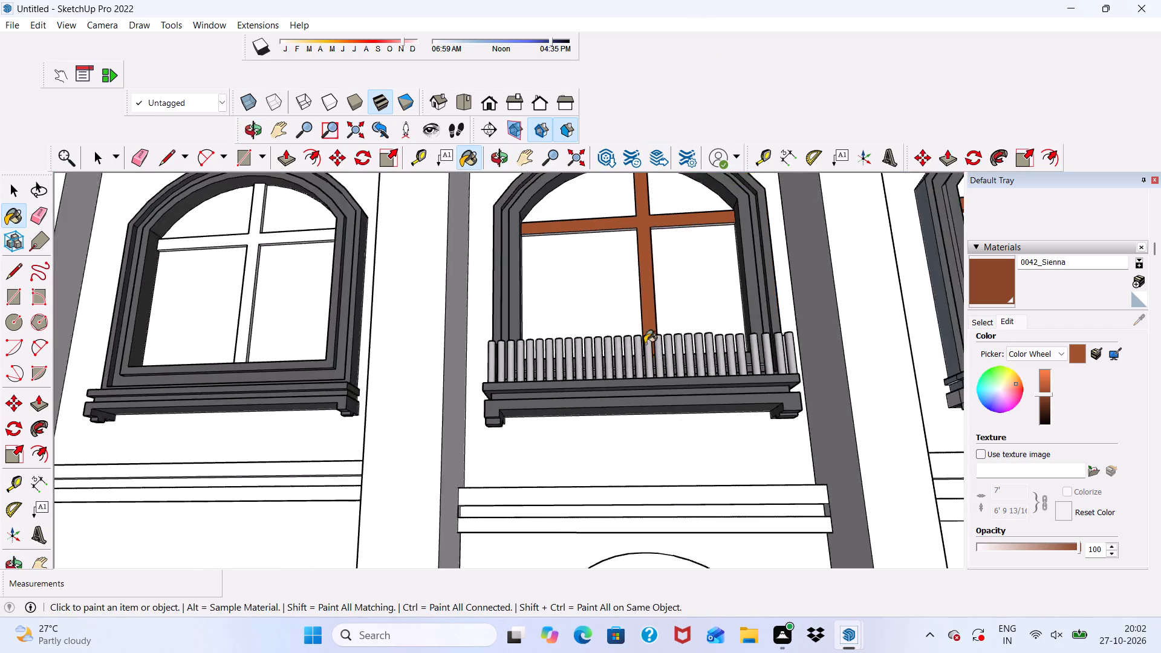
{"action": "scroll", "coordinate": [637, 239], "scroll_direction": "up", "scroll_amount": 20}
{"action": "left_click", "coordinate": [677, 274]}
{"action": "scroll", "coordinate": [519, 284], "scroll_direction": "down", "scroll_amount": 1}
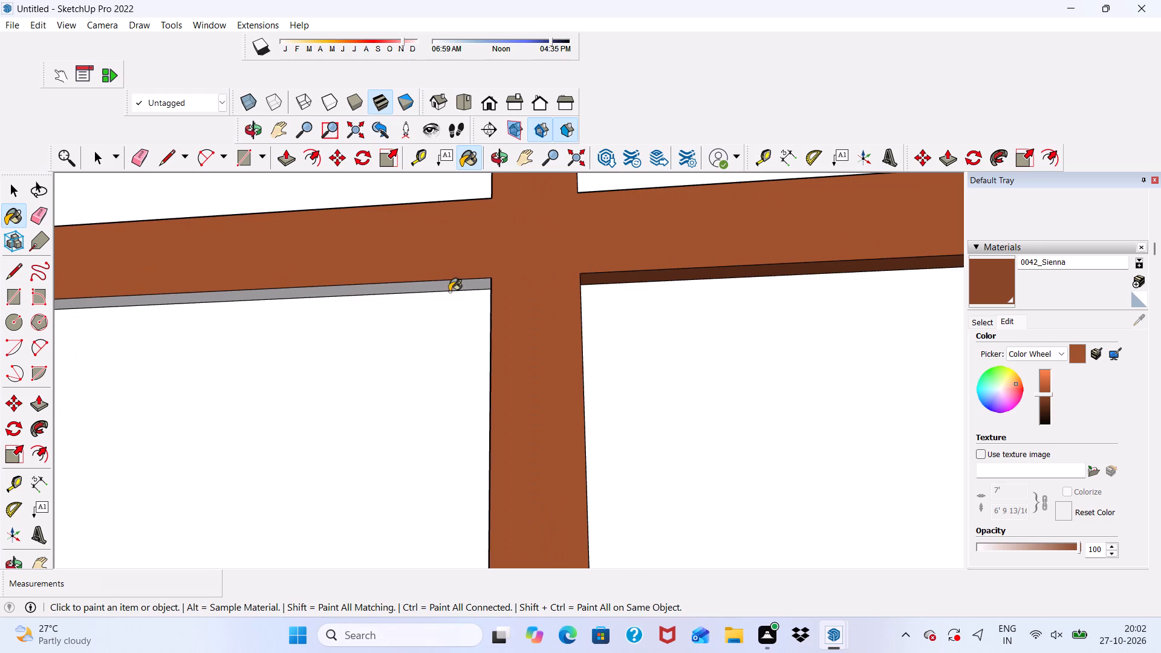
{"action": "scroll", "coordinate": [413, 282], "scroll_direction": "up", "scroll_amount": 1}
{"action": "left_click", "coordinate": [413, 282]}
Paint the upper vertical glazing bar's right side with 0042_Sienna in the middle column's fourth window.
{"action": "scroll", "coordinate": [423, 288], "scroll_direction": "down", "scroll_amount": 1}
{"action": "middle_click_drag", "start_coordinate": [425, 292], "coordinate": [663, 315]}
{"action": "scroll", "coordinate": [481, 265], "scroll_direction": "up", "scroll_amount": 3}
{"action": "left_click", "coordinate": [457, 261]}
{"action": "scroll", "coordinate": [502, 351], "scroll_direction": "down", "scroll_amount": 2}
{"action": "middle_click_drag", "start_coordinate": [530, 389], "coordinate": [120, 430]}
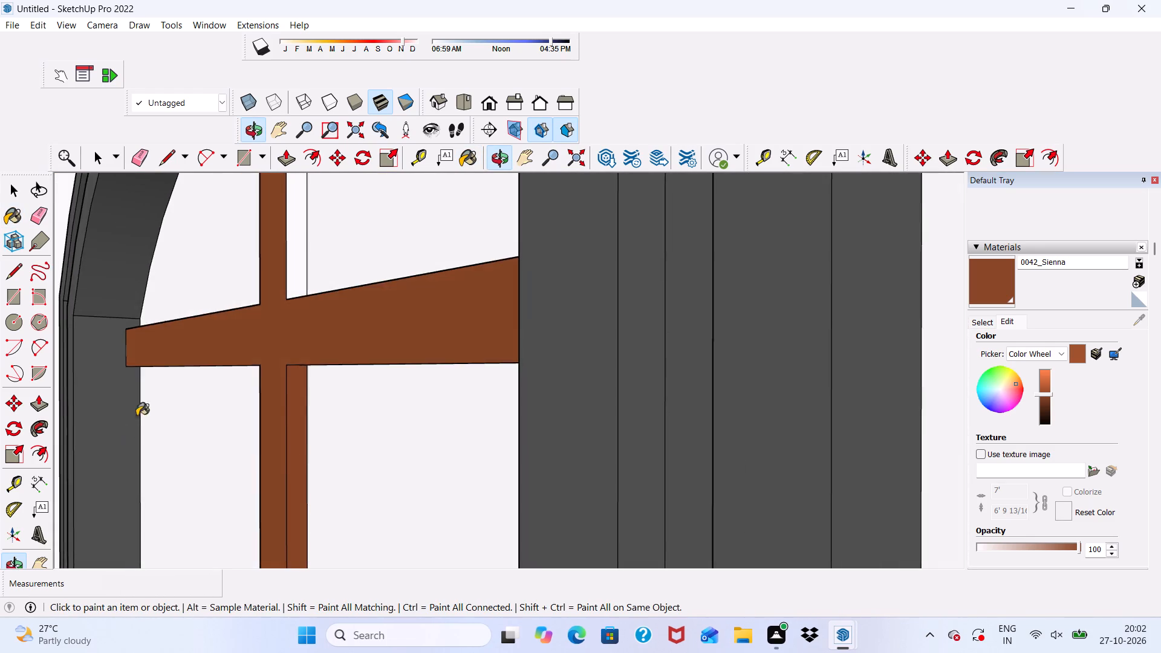
{"action": "scroll", "coordinate": [289, 214], "scroll_direction": "up", "scroll_amount": 3}
{"action": "left_click", "coordinate": [290, 213]}
{"action": "scroll", "coordinate": [290, 213], "scroll_direction": "down", "scroll_amount": 14}
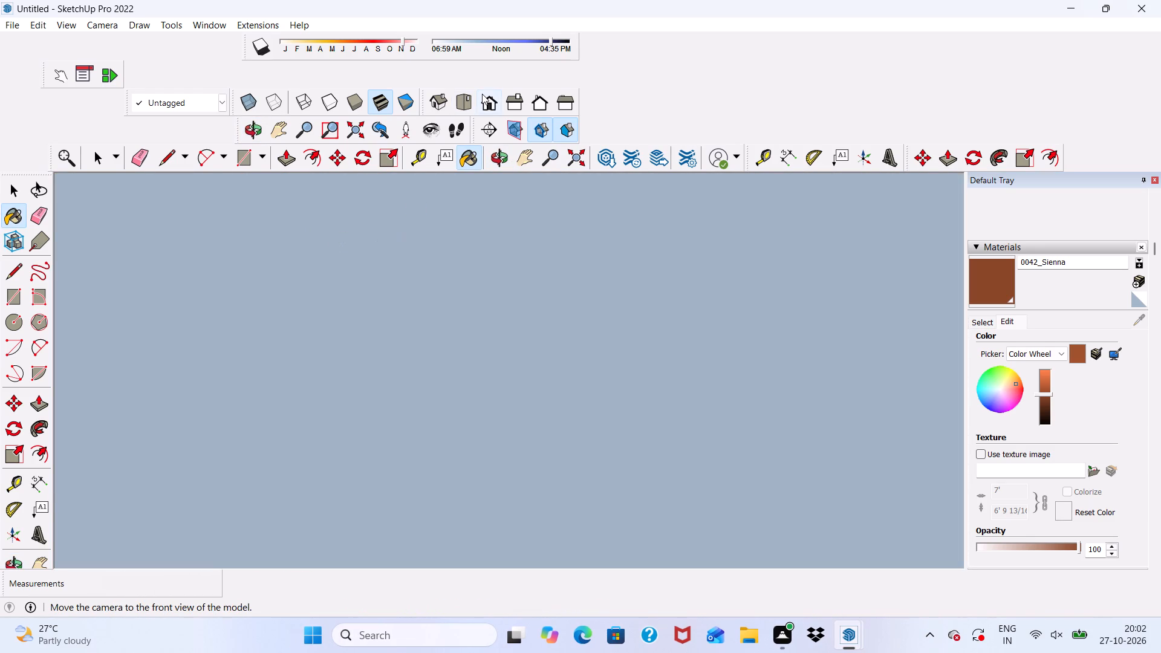
Paint the crossing glazing bars' front face and the horizontal bars' top edges with 0042_Sienna in the middle column's third window from the top.
{"action": "left_click", "coordinate": [482, 94]}
{"action": "scroll", "coordinate": [482, 96], "scroll_direction": "down", "scroll_amount": 20}
{"action": "scroll", "coordinate": [482, 96], "scroll_direction": "down", "scroll_amount": 6}
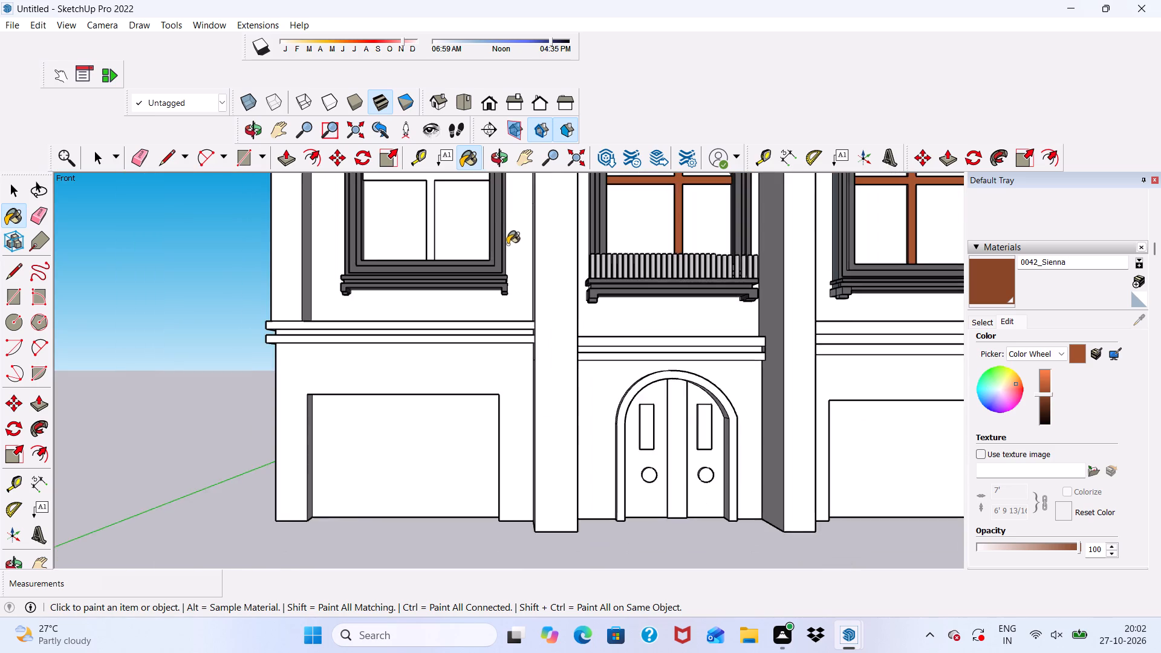
{"action": "scroll", "coordinate": [507, 244], "scroll_direction": "down", "scroll_amount": 14}
{"action": "scroll", "coordinate": [530, 250], "scroll_direction": "up", "scroll_amount": 12}
{"action": "scroll", "coordinate": [553, 187], "scroll_direction": "down", "scroll_amount": 13}
{"action": "scroll", "coordinate": [529, 166], "scroll_direction": "up", "scroll_amount": 2}
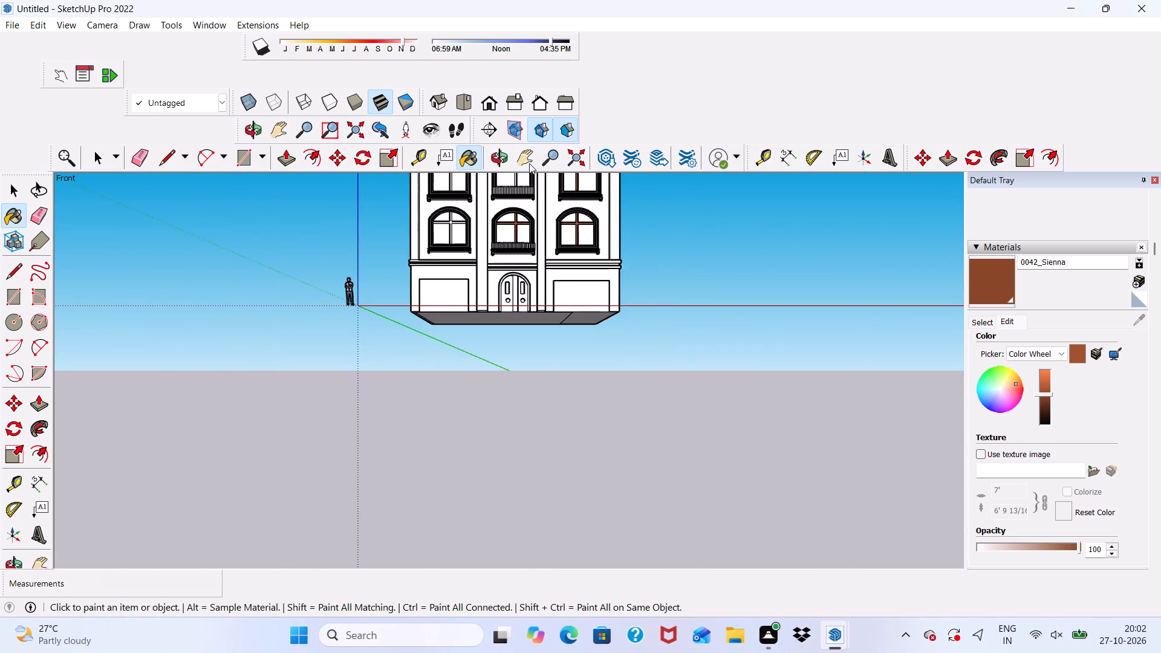
{"action": "scroll", "coordinate": [529, 163], "scroll_direction": "up", "scroll_amount": 10}
{"action": "middle_click_drag", "start_coordinate": [532, 193], "coordinate": [492, 424]}
{"action": "scroll", "coordinate": [505, 183], "scroll_direction": "up", "scroll_amount": 6}
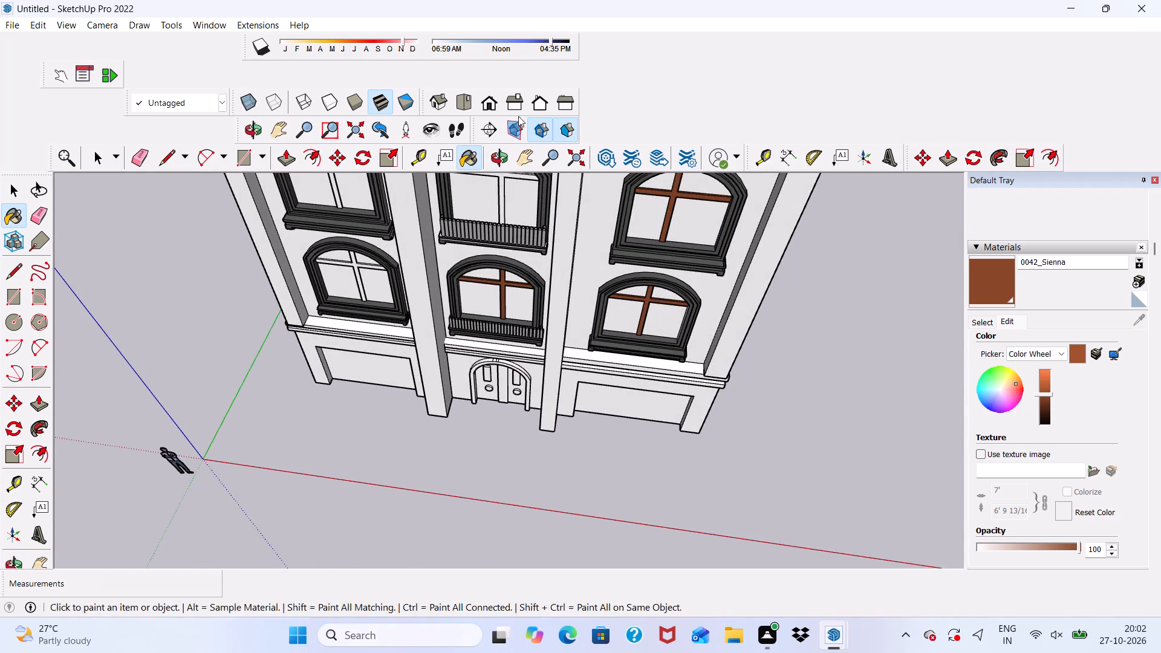
{"action": "scroll", "coordinate": [516, 144], "scroll_direction": "down", "scroll_amount": 3}
{"action": "middle_click_drag", "start_coordinate": [516, 499], "coordinate": [509, 591]}
{"action": "scroll", "coordinate": [491, 259], "scroll_direction": "up", "scroll_amount": 7}
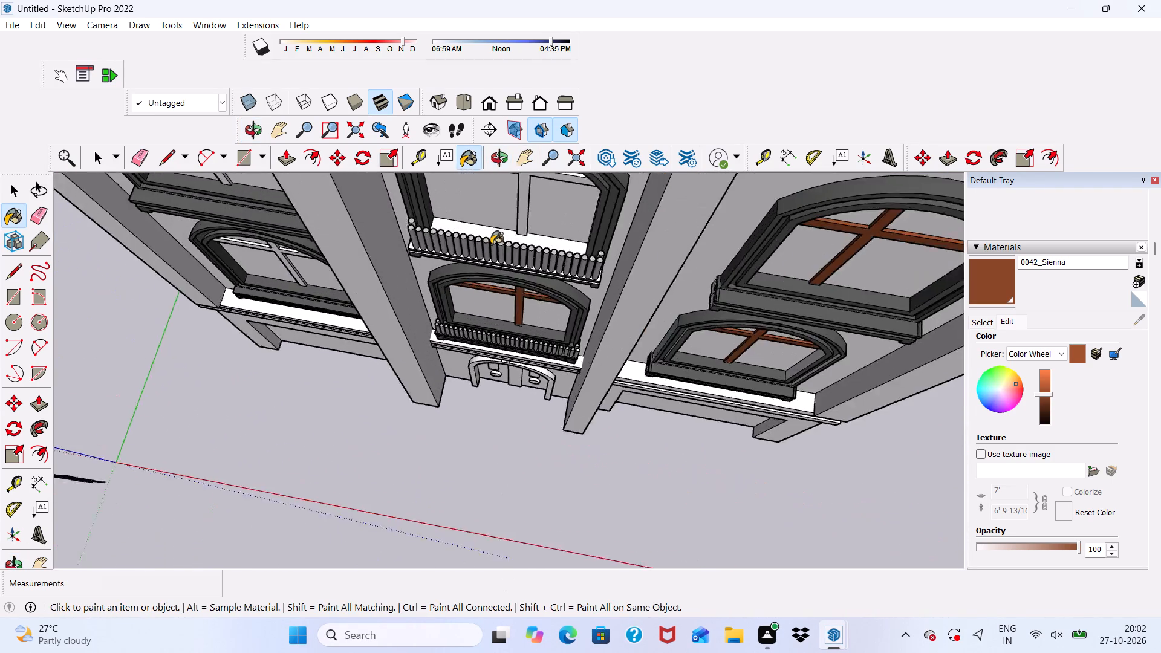
{"action": "scroll", "coordinate": [491, 244], "scroll_direction": "down", "scroll_amount": 14}
{"action": "scroll", "coordinate": [482, 302], "scroll_direction": "up", "scroll_amount": 19}
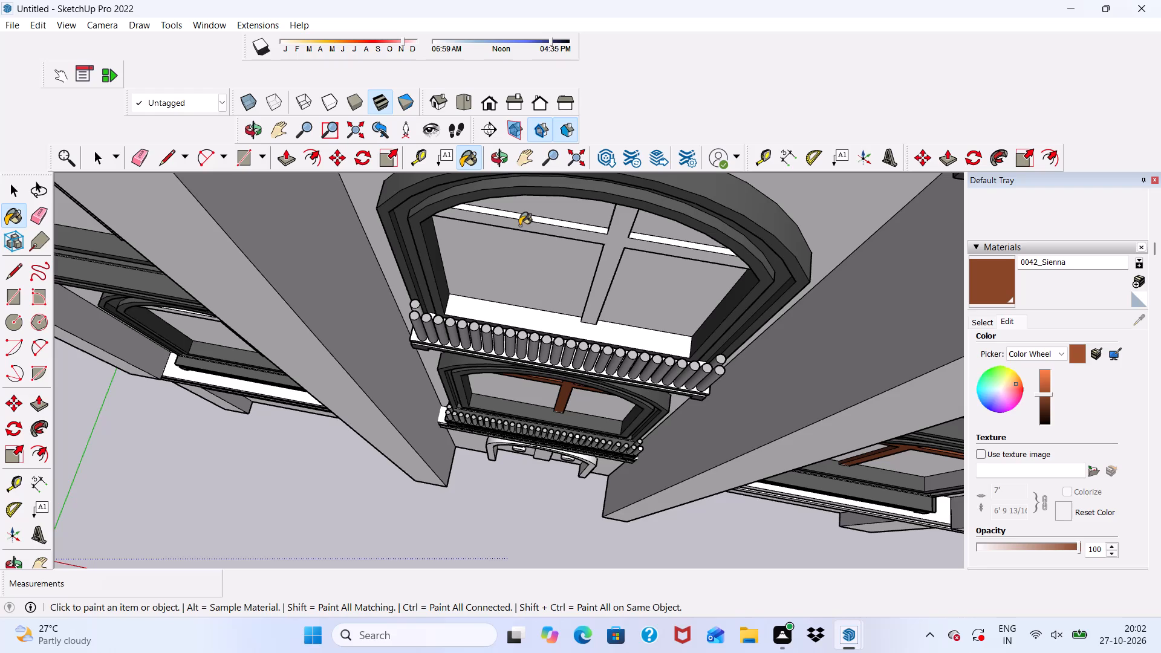
{"action": "left_click", "coordinate": [519, 226]}
{"action": "scroll", "coordinate": [611, 242], "scroll_direction": "up", "scroll_amount": 2}
{"action": "left_click", "coordinate": [594, 225]}
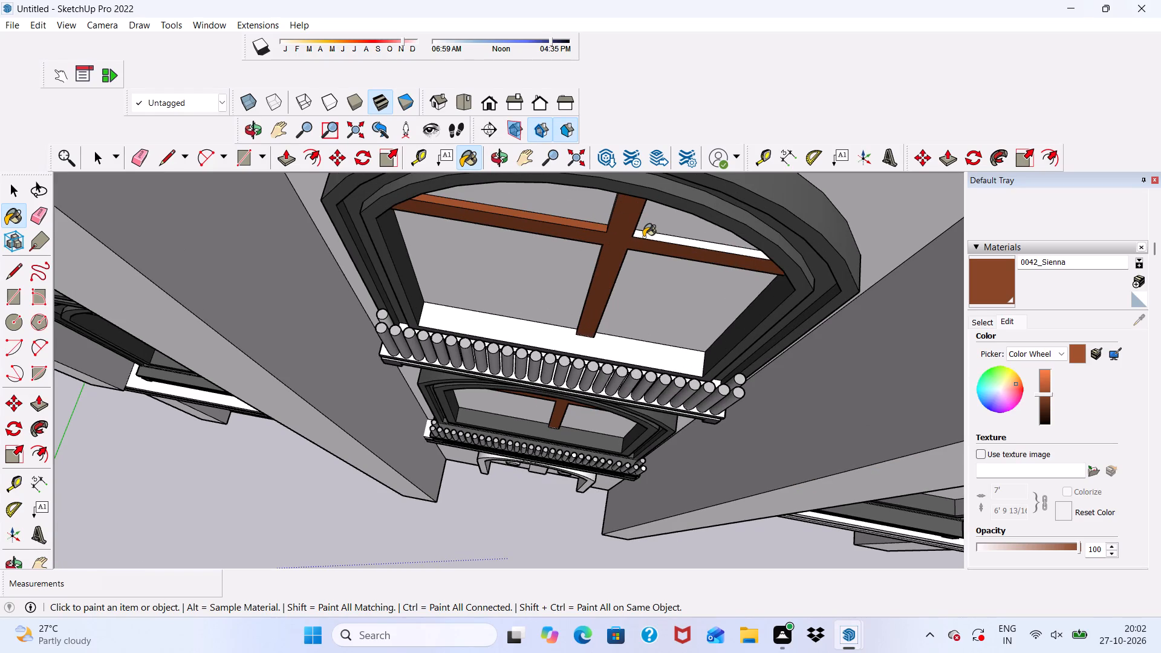
{"action": "left_click", "coordinate": [645, 236]}
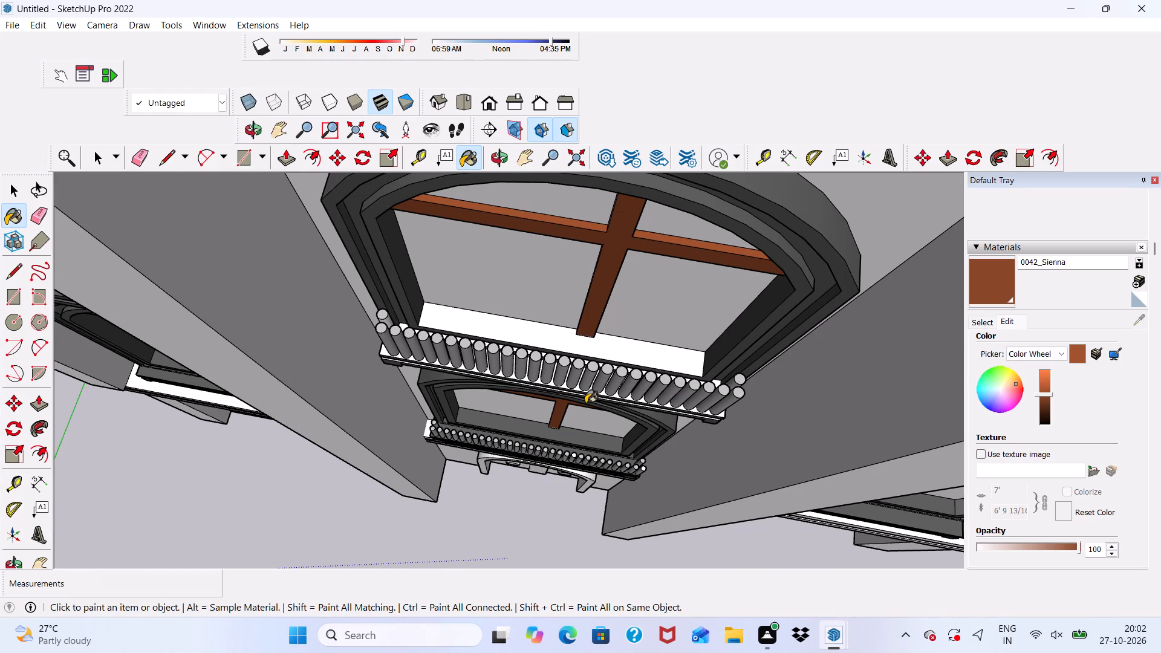
Paint the undersides of both horizontal glazing bar halves with 0042_Sienna in the middle column's third window.
{"action": "scroll", "coordinate": [692, 344], "scroll_direction": "up", "scroll_amount": 5}
{"action": "scroll", "coordinate": [727, 220], "scroll_direction": "down", "scroll_amount": 2}
{"action": "scroll", "coordinate": [642, 456], "scroll_direction": "up", "scroll_amount": 1}
{"action": "scroll", "coordinate": [634, 398], "scroll_direction": "down", "scroll_amount": 5}
{"action": "middle_click_drag", "start_coordinate": [616, 403], "coordinate": [614, 0]}
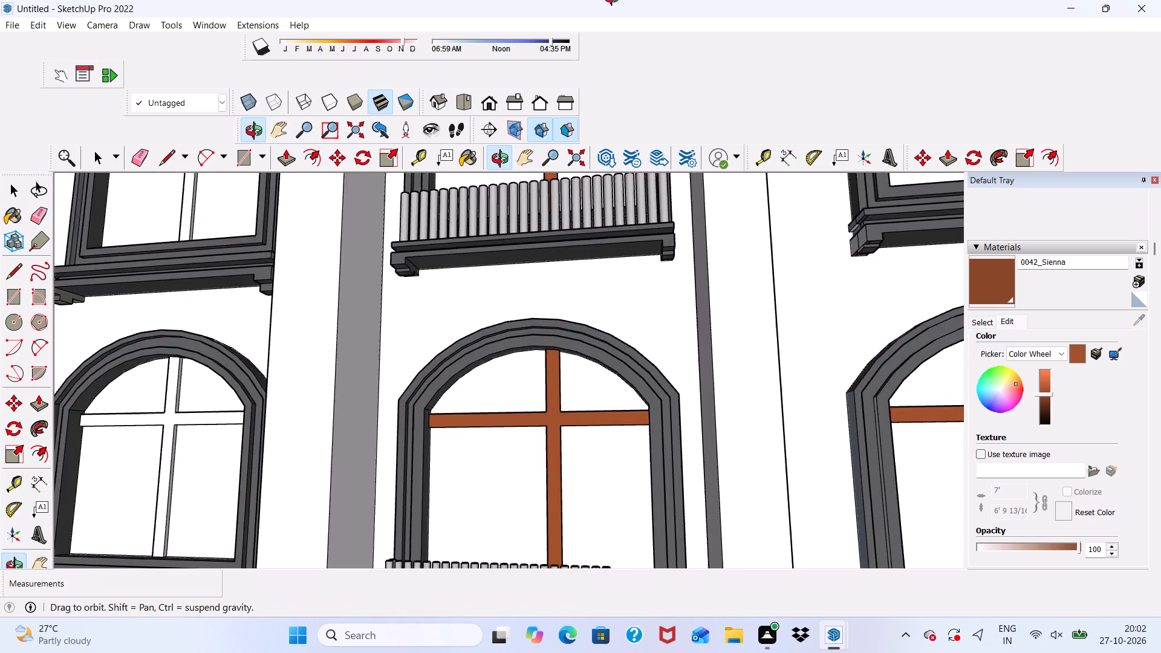
{"action": "middle_click_drag", "start_coordinate": [614, 0], "coordinate": [616, 20]}
{"action": "scroll", "coordinate": [595, 374], "scroll_direction": "up", "scroll_amount": 1}
{"action": "scroll", "coordinate": [589, 428], "scroll_direction": "down", "scroll_amount": 10}
{"action": "scroll", "coordinate": [595, 300], "scroll_direction": "up", "scroll_amount": 10}
{"action": "middle_click_drag", "start_coordinate": [512, 215], "coordinate": [551, 141]}
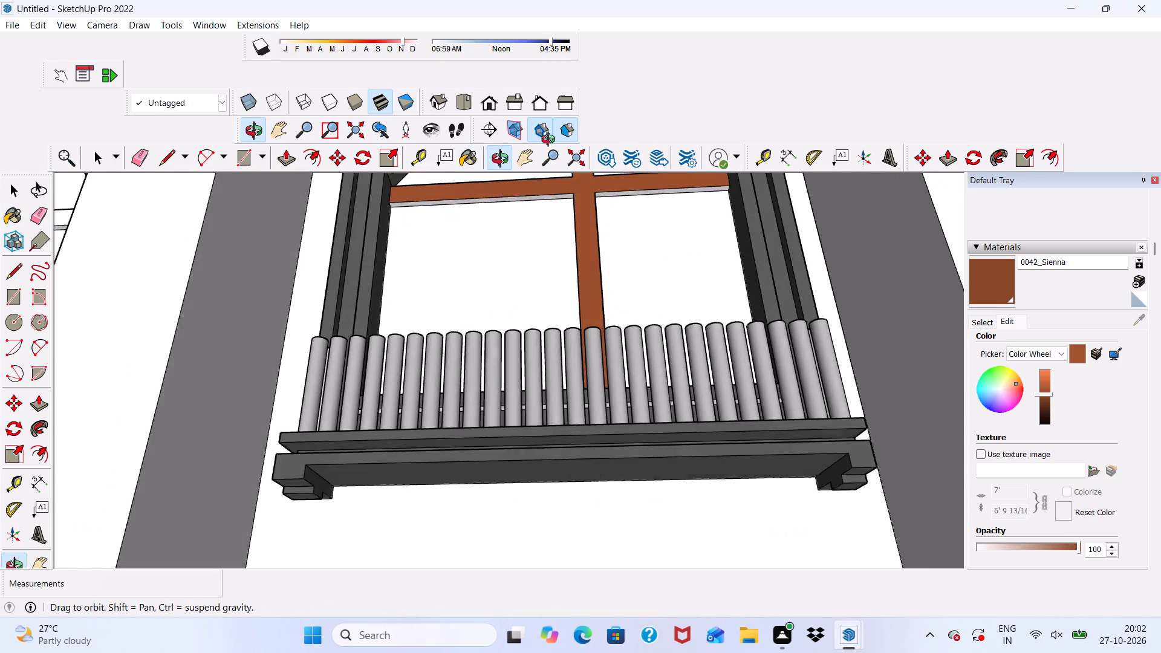
{"action": "middle_click_drag", "start_coordinate": [551, 141], "coordinate": [572, 123]}
{"action": "scroll", "coordinate": [565, 112], "scroll_direction": "down", "scroll_amount": 1}
{"action": "scroll", "coordinate": [597, 241], "scroll_direction": "up", "scroll_amount": 9}
{"action": "left_click", "coordinate": [613, 230]}
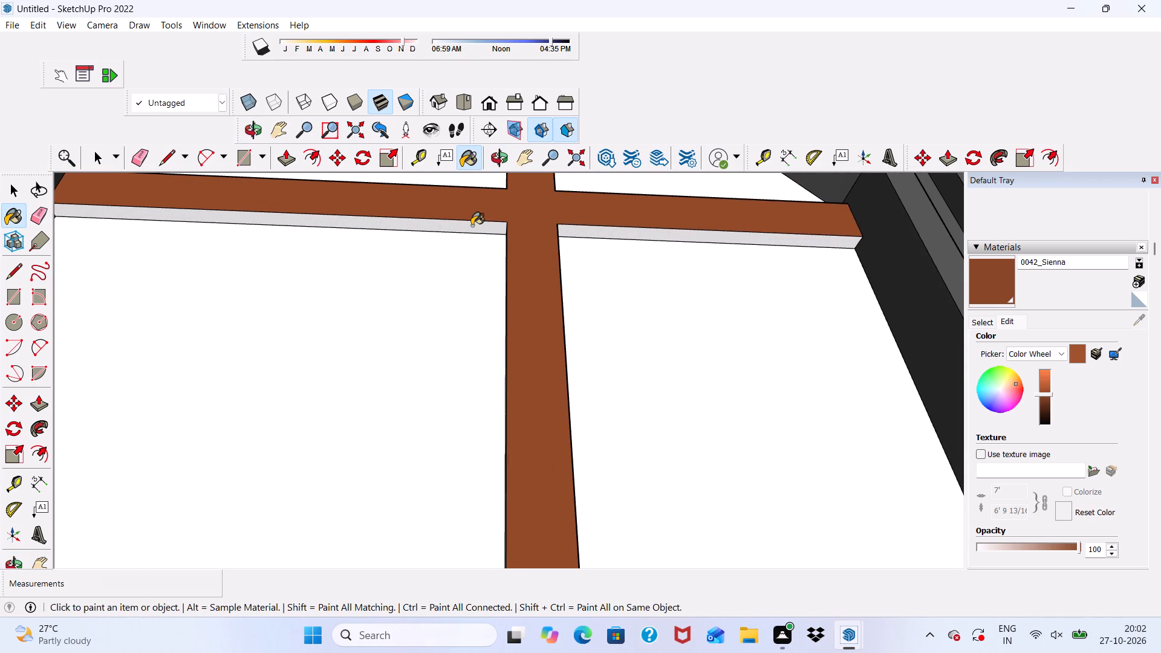
{"action": "left_click", "coordinate": [472, 226]}
Paint the lower and upper left sides of the vertical glazing bar with 0042_Sienna in the middle column's third window.
{"action": "scroll", "coordinate": [471, 244], "scroll_direction": "down", "scroll_amount": 1}
{"action": "middle_click_drag", "start_coordinate": [471, 244], "coordinate": [622, 371]}
{"action": "left_click", "coordinate": [627, 369]}
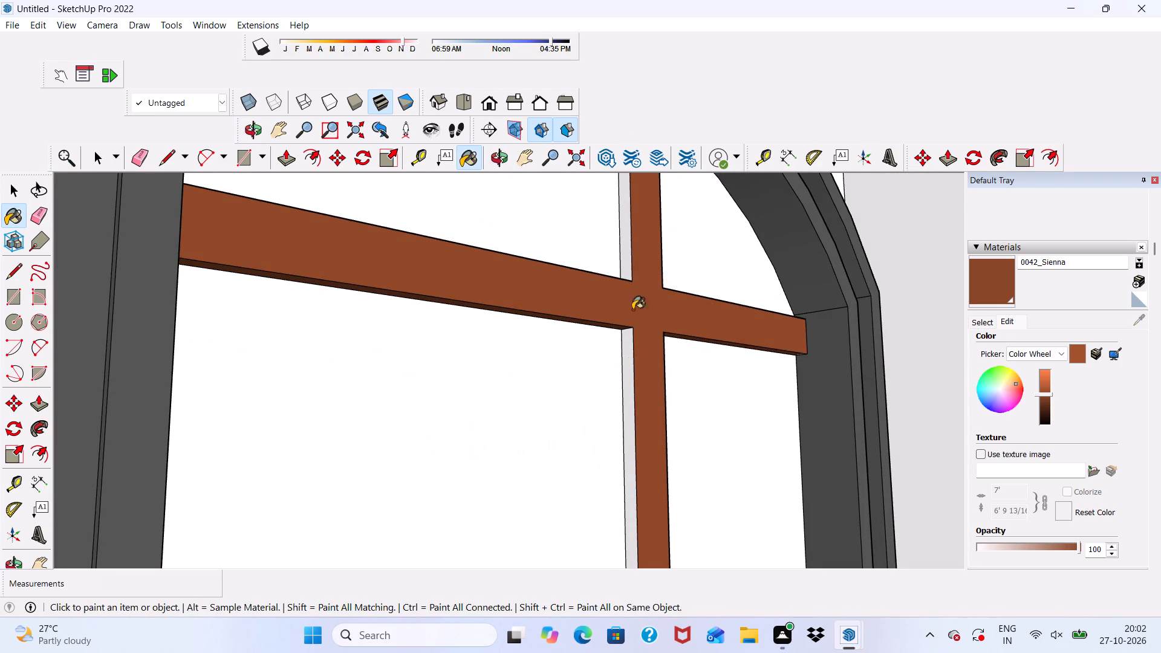
{"action": "left_click", "coordinate": [627, 255]}
Paint the upper and lower right sides of the vertical glazing bar with 0042_Sienna in the middle column's third window.
{"action": "middle_click_drag", "start_coordinate": [678, 345], "coordinate": [372, 407]}
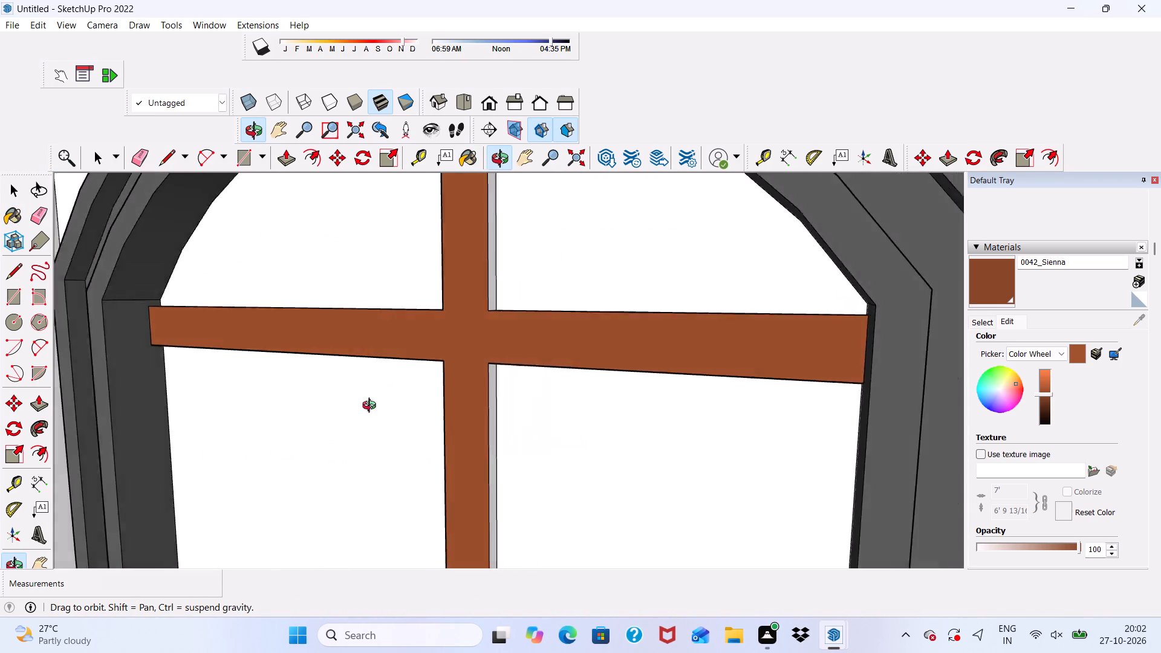
{"action": "middle_click_drag", "start_coordinate": [372, 407], "coordinate": [376, 392]}
{"action": "scroll", "coordinate": [466, 279], "scroll_direction": "up", "scroll_amount": 4}
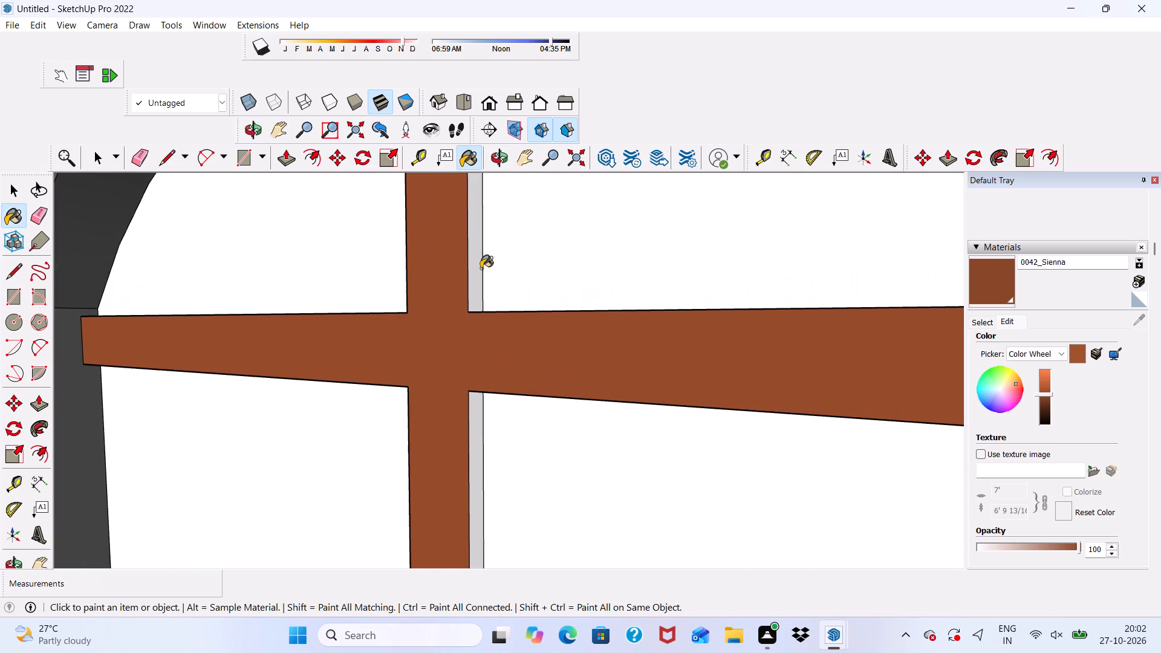
{"action": "left_click", "coordinate": [476, 275]}
{"action": "left_click", "coordinate": [477, 426]}
Paint the crossing glazing bars' front face and the horizontal bars' top edges with 0042_Sienna in the middle column's second window from the top.
{"action": "scroll", "coordinate": [483, 371], "scroll_direction": "down", "scroll_amount": 4}
{"action": "middle_click_drag", "start_coordinate": [487, 375], "coordinate": [476, 497]}
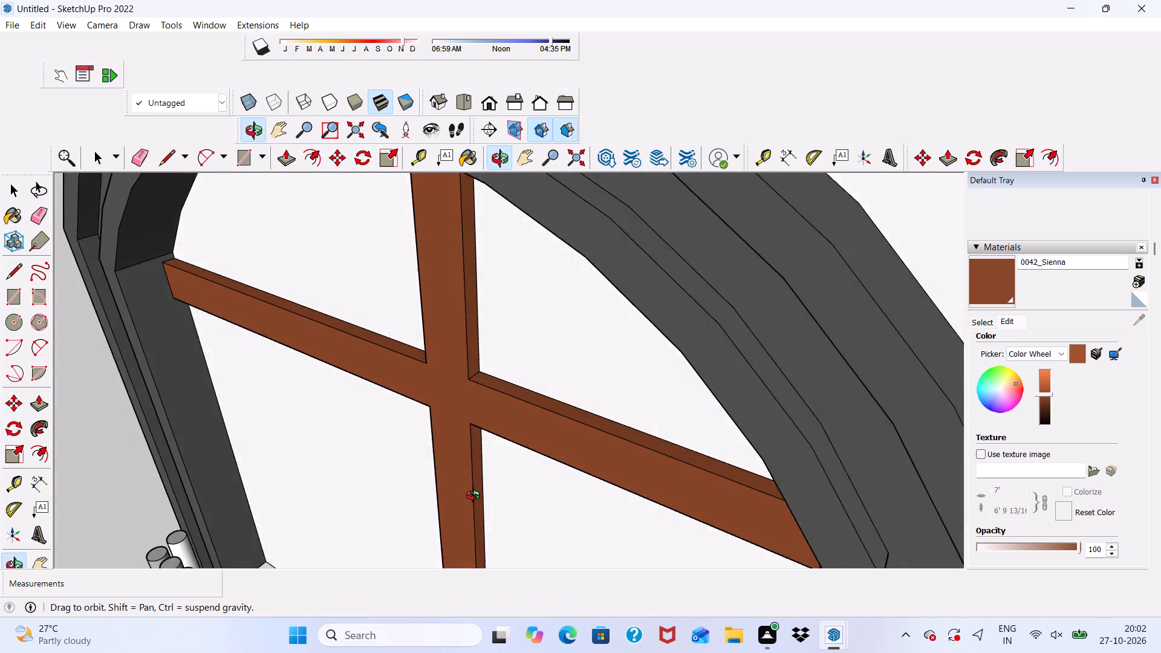
{"action": "middle_click_drag", "start_coordinate": [476, 497], "coordinate": [595, 450]}
{"action": "scroll", "coordinate": [637, 345], "scroll_direction": "down", "scroll_amount": 20}
{"action": "scroll", "coordinate": [637, 345], "scroll_direction": "down", "scroll_amount": 9}
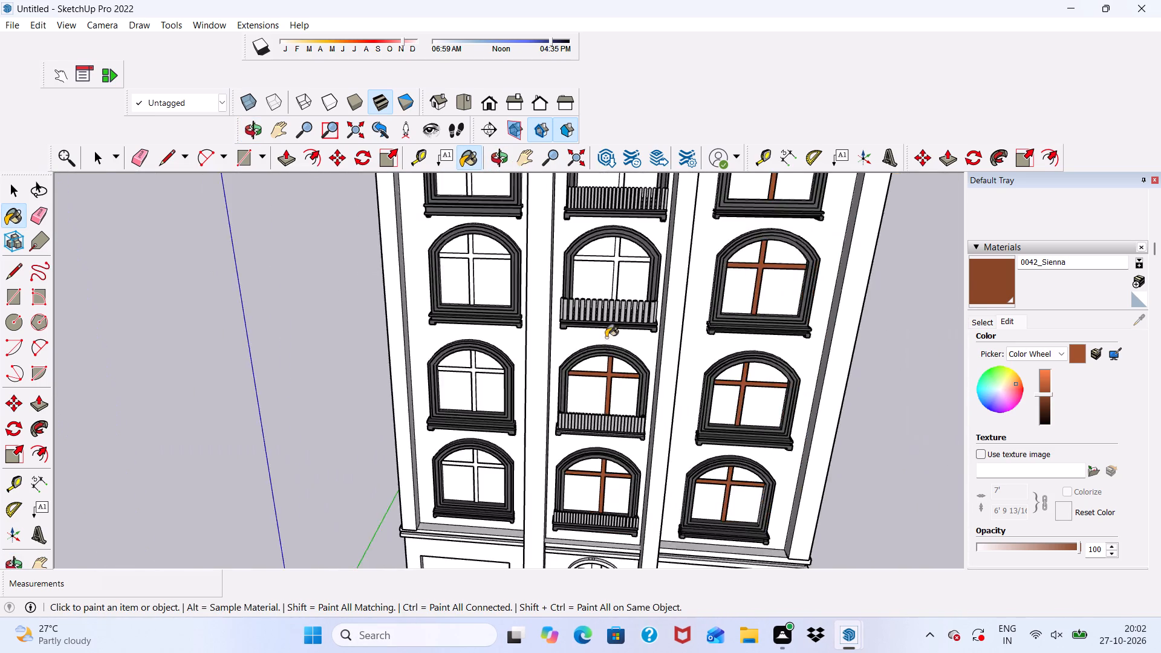
{"action": "scroll", "coordinate": [599, 285], "scroll_direction": "up", "scroll_amount": 6}
{"action": "scroll", "coordinate": [613, 271], "scroll_direction": "down", "scroll_amount": 2}
{"action": "scroll", "coordinate": [629, 261], "scroll_direction": "up", "scroll_amount": 7}
{"action": "left_click", "coordinate": [626, 261]}
{"action": "scroll", "coordinate": [627, 273], "scroll_direction": "up", "scroll_amount": 6}
{"action": "scroll", "coordinate": [628, 273], "scroll_direction": "down", "scroll_amount": 1}
{"action": "middle_click_drag", "start_coordinate": [628, 273], "coordinate": [649, 376]}
{"action": "scroll", "coordinate": [649, 376], "scroll_direction": "up", "scroll_amount": 5}
{"action": "scroll", "coordinate": [648, 202], "scroll_direction": "up", "scroll_amount": 9}
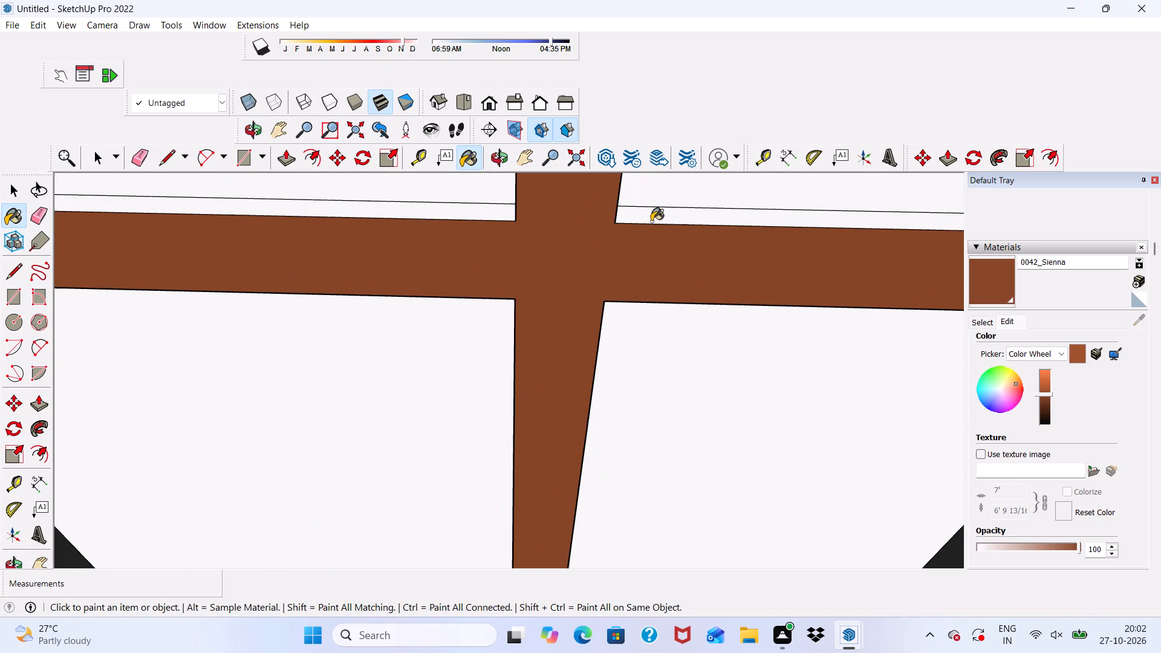
{"action": "scroll", "coordinate": [651, 221], "scroll_direction": "up", "scroll_amount": 6}
{"action": "left_click", "coordinate": [651, 214]}
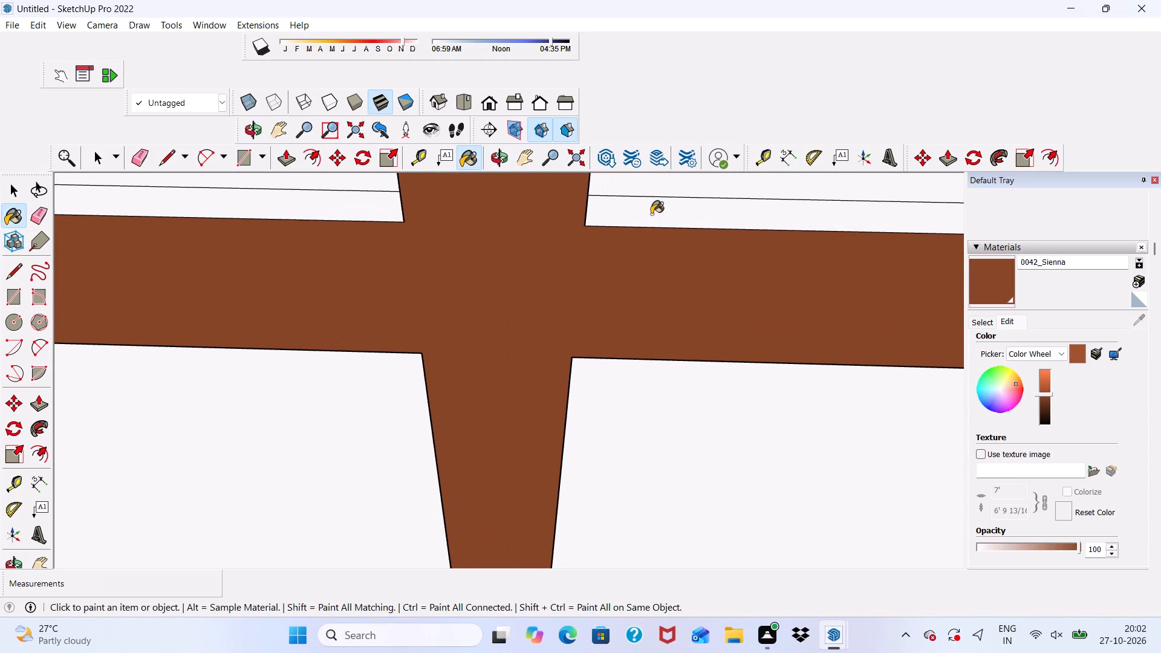
{"action": "scroll", "coordinate": [634, 224], "scroll_direction": "down", "scroll_amount": 4}
{"action": "left_click", "coordinate": [431, 213]}
Paint the upper and lower left sides of the vertical glazing bar with 0042_Sienna in the middle column's second window.
{"action": "middle_click_drag", "start_coordinate": [443, 252], "coordinate": [611, 195]}
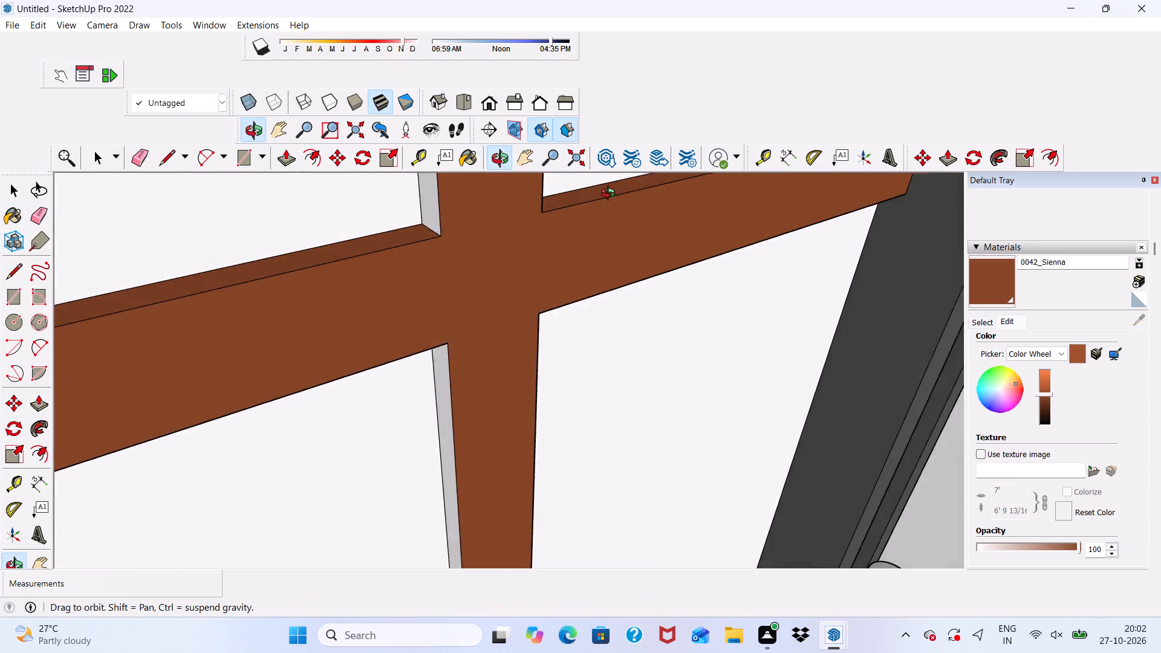
{"action": "middle_click_drag", "start_coordinate": [611, 195], "coordinate": [644, 175]}
{"action": "left_click", "coordinate": [430, 207]}
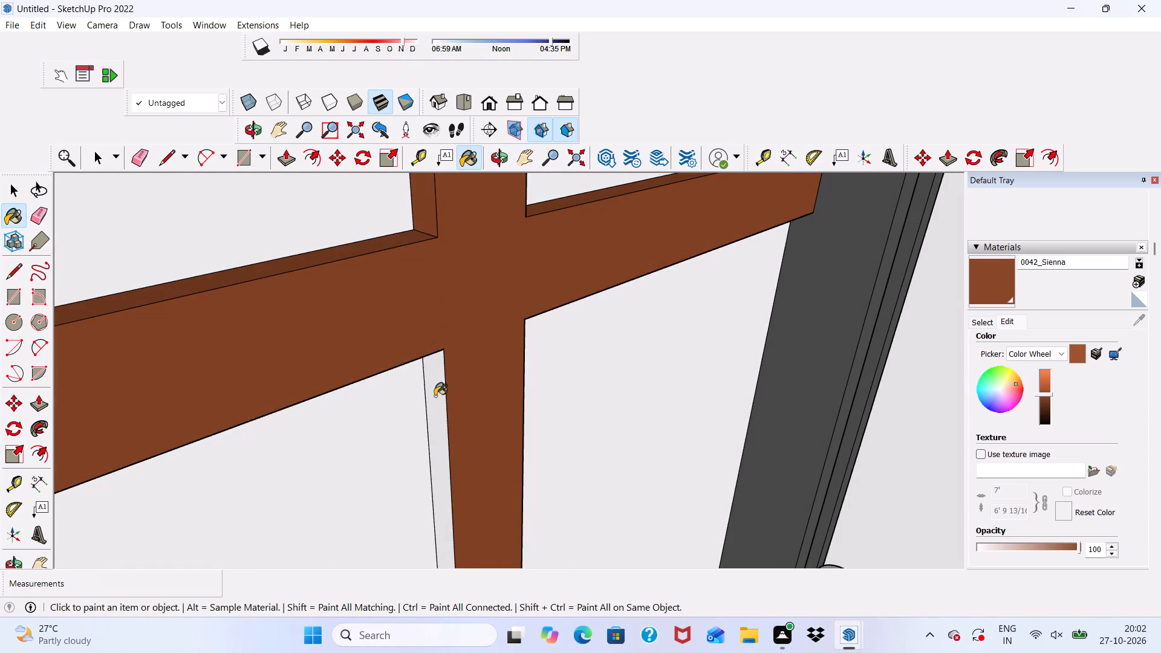
{"action": "left_click", "coordinate": [435, 397]}
Paint the upper and lower right sides of the vertical glazing bar with 0042_Sienna in the middle column's second window.
{"action": "scroll", "coordinate": [440, 380], "scroll_direction": "down", "scroll_amount": 5}
{"action": "scroll", "coordinate": [538, 390], "scroll_direction": "down", "scroll_amount": 2}
{"action": "middle_click_drag", "start_coordinate": [539, 391], "coordinate": [440, 404]}
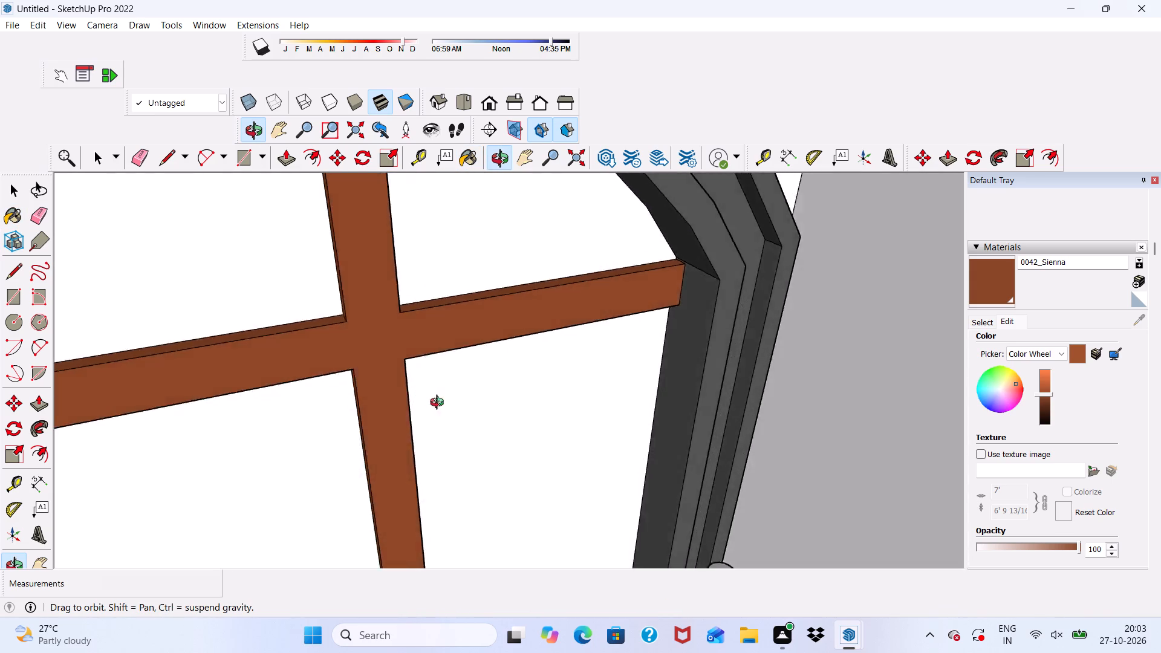
{"action": "middle_click_drag", "start_coordinate": [440, 404], "coordinate": [290, 395]}
{"action": "scroll", "coordinate": [308, 291], "scroll_direction": "up", "scroll_amount": 4}
{"action": "scroll", "coordinate": [305, 239], "scroll_direction": "up", "scroll_amount": 4}
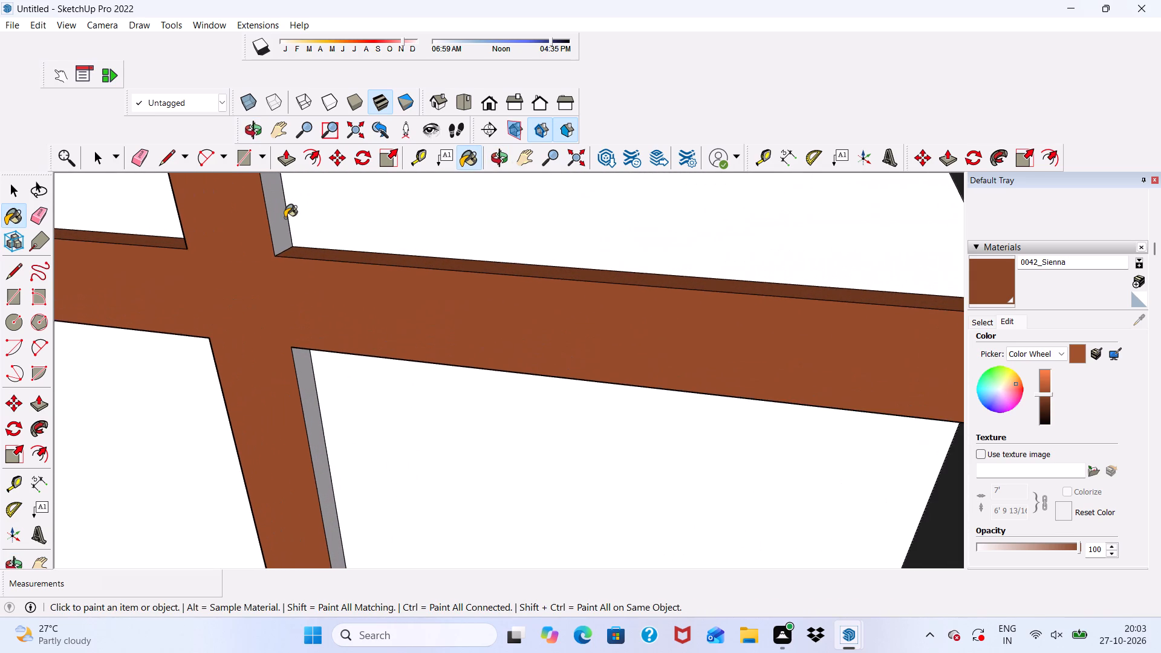
{"action": "left_click", "coordinate": [285, 218]}
{"action": "left_click", "coordinate": [311, 404]}
Paint the crossing glazing bars' front face and the vertical bar's left sides with 0042_Sienna in the middle column's top window.
{"action": "scroll", "coordinate": [311, 404], "scroll_direction": "down", "scroll_amount": 4}
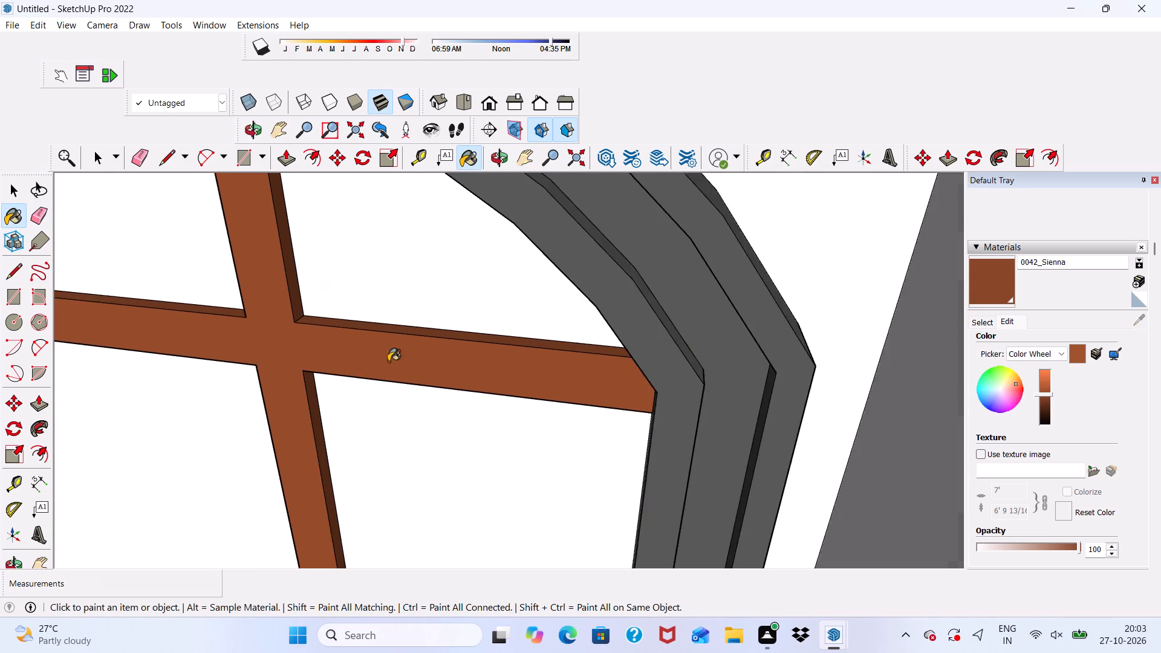
{"action": "scroll", "coordinate": [388, 362], "scroll_direction": "down", "scroll_amount": 20}
{"action": "middle_click_drag", "start_coordinate": [453, 384], "coordinate": [594, 228]}
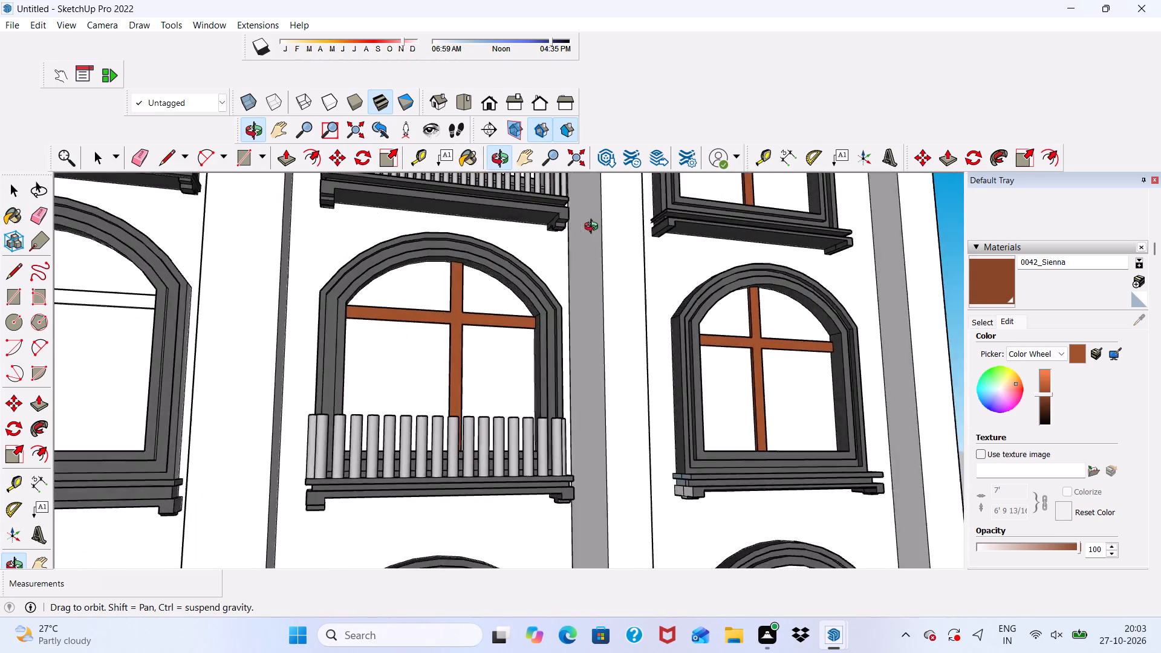
{"action": "middle_click_drag", "start_coordinate": [594, 228], "coordinate": [732, 319]}
{"action": "scroll", "coordinate": [382, 286], "scroll_direction": "up", "scroll_amount": 1}
{"action": "scroll", "coordinate": [363, 279], "scroll_direction": "down", "scroll_amount": 8}
{"action": "scroll", "coordinate": [581, 331], "scroll_direction": "up", "scroll_amount": 4}
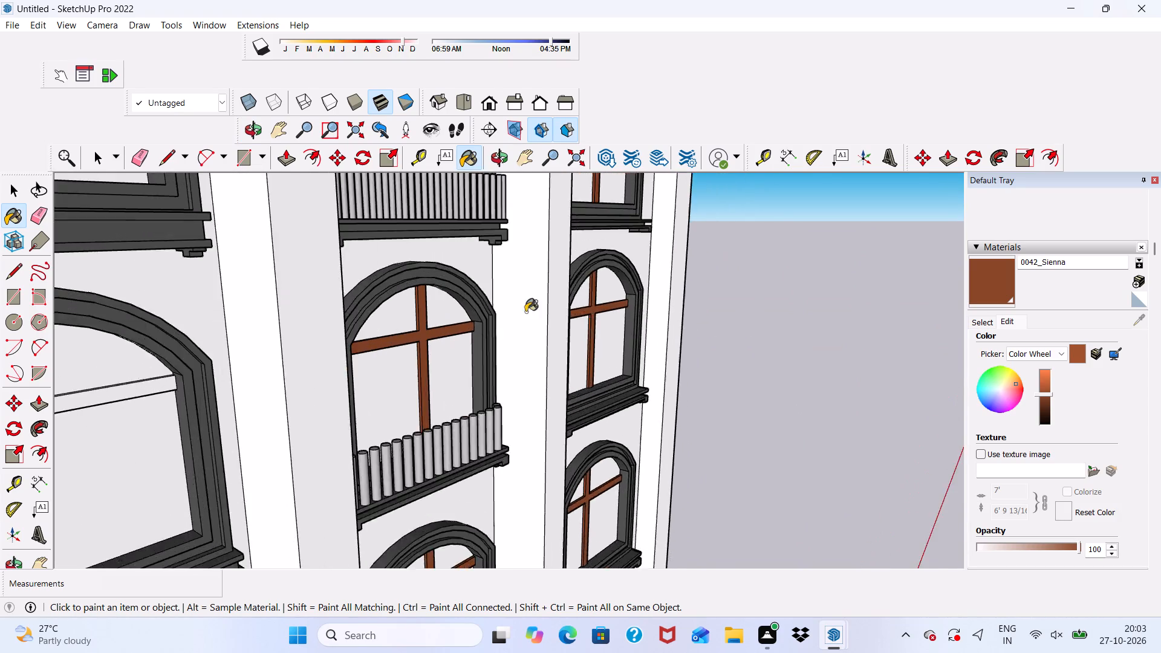
{"action": "scroll", "coordinate": [525, 312], "scroll_direction": "up", "scroll_amount": 4}
{"action": "scroll", "coordinate": [454, 304], "scroll_direction": "down", "scroll_amount": 10}
{"action": "scroll", "coordinate": [466, 392], "scroll_direction": "down", "scroll_amount": 10}
{"action": "scroll", "coordinate": [468, 441], "scroll_direction": "down", "scroll_amount": 1}
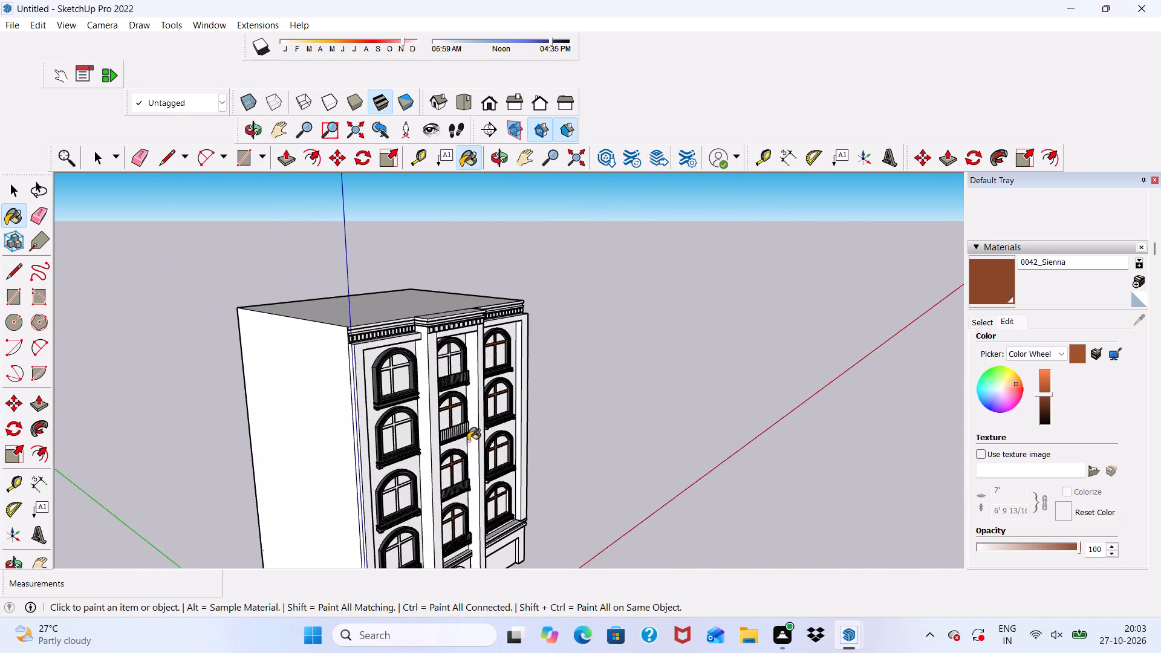
{"action": "scroll", "coordinate": [468, 441], "scroll_direction": "down", "scroll_amount": 3}
{"action": "scroll", "coordinate": [420, 402], "scroll_direction": "up", "scroll_amount": 19}
{"action": "scroll", "coordinate": [452, 366], "scroll_direction": "up", "scroll_amount": 4}
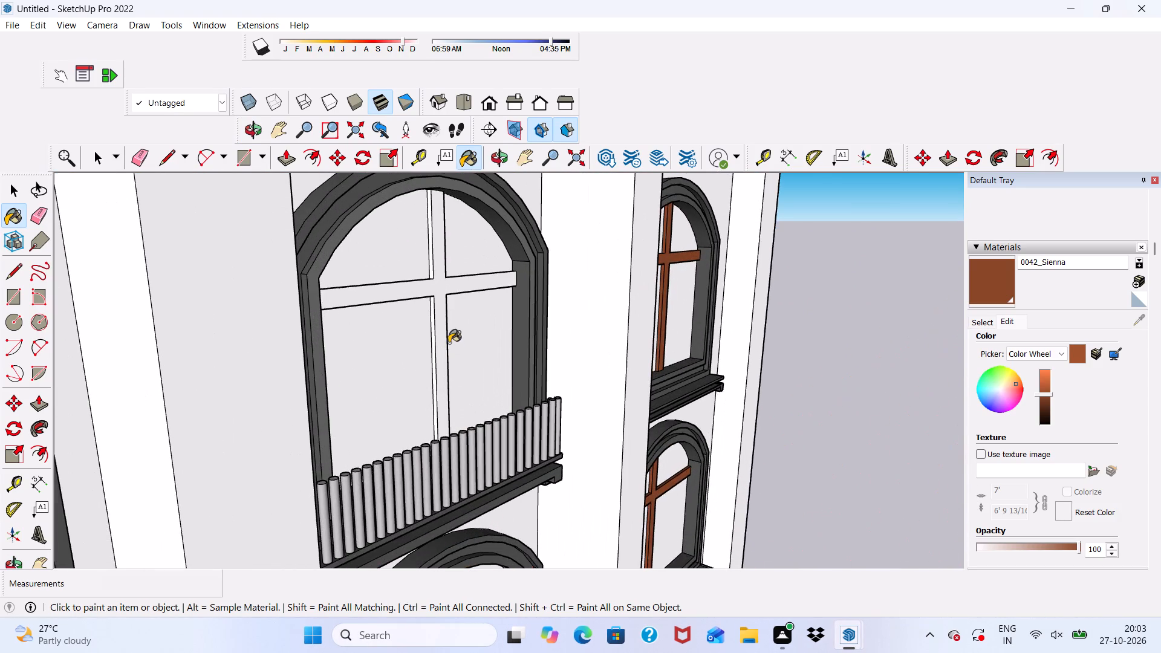
{"action": "left_click", "coordinate": [446, 334]}
{"action": "scroll", "coordinate": [440, 265], "scroll_direction": "up", "scroll_amount": 11}
{"action": "left_click", "coordinate": [418, 268]}
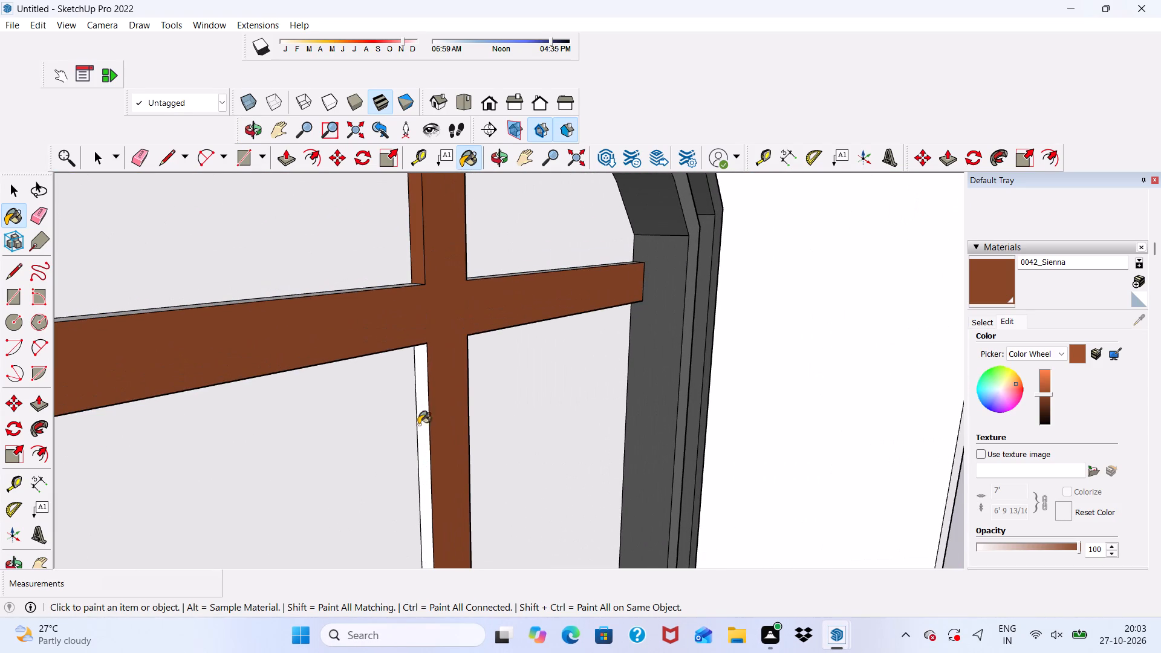
{"action": "left_click", "coordinate": [426, 420]}
Paint the top edges of both horizontal glazing bar halves with 0042_Sienna in the middle column's top window.
{"action": "middle_click_drag", "start_coordinate": [426, 367], "coordinate": [434, 490]}
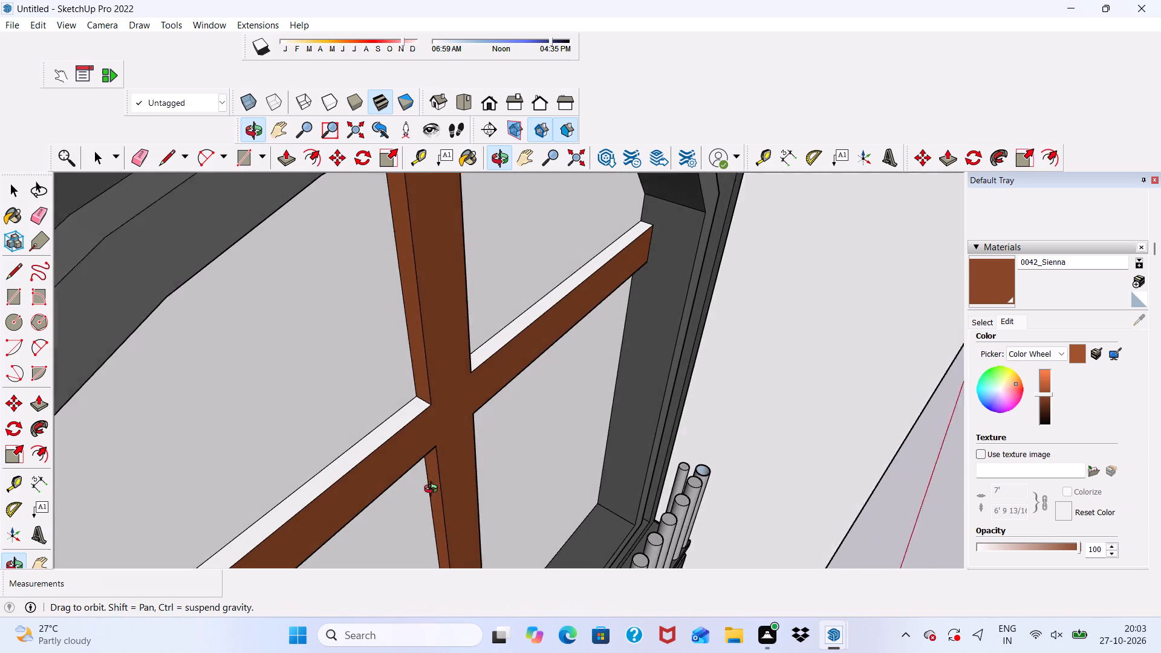
{"action": "middle_click_drag", "start_coordinate": [434, 490], "coordinate": [420, 497]}
{"action": "scroll", "coordinate": [386, 461], "scroll_direction": "up", "scroll_amount": 1}
{"action": "left_click", "coordinate": [386, 424]}
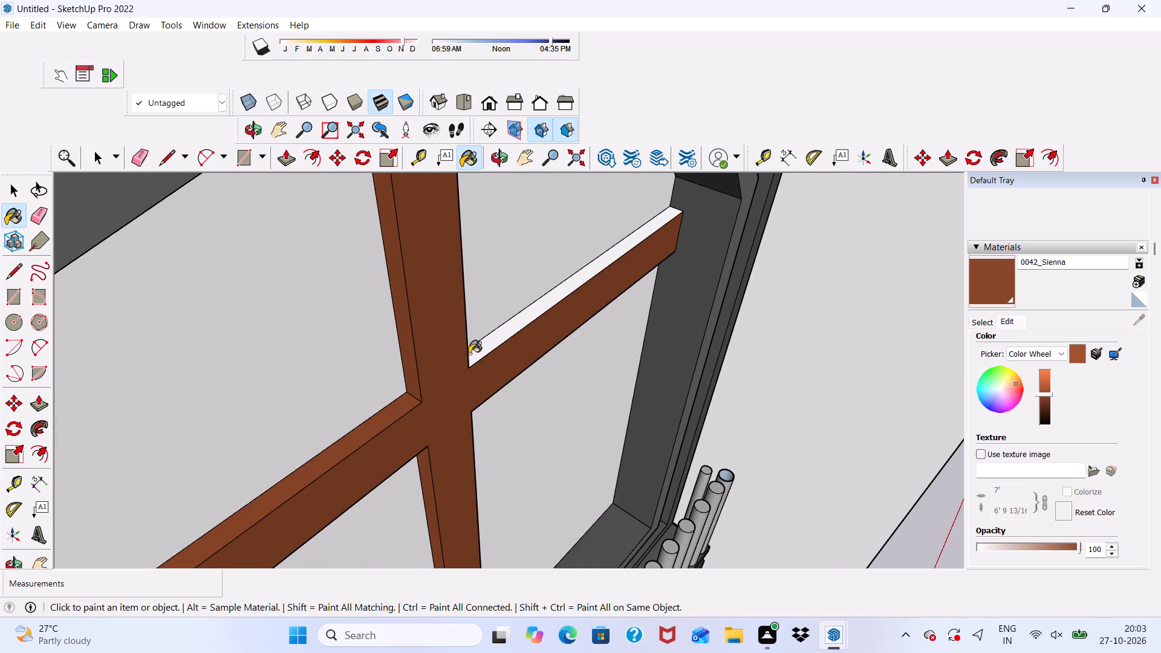
{"action": "left_click", "coordinate": [483, 350]}
Paint the lower and upper right sides of the vertical glazing bar with 0042_Sienna in the middle column's top window.
{"action": "middle_click_drag", "start_coordinate": [484, 351], "coordinate": [202, 323]}
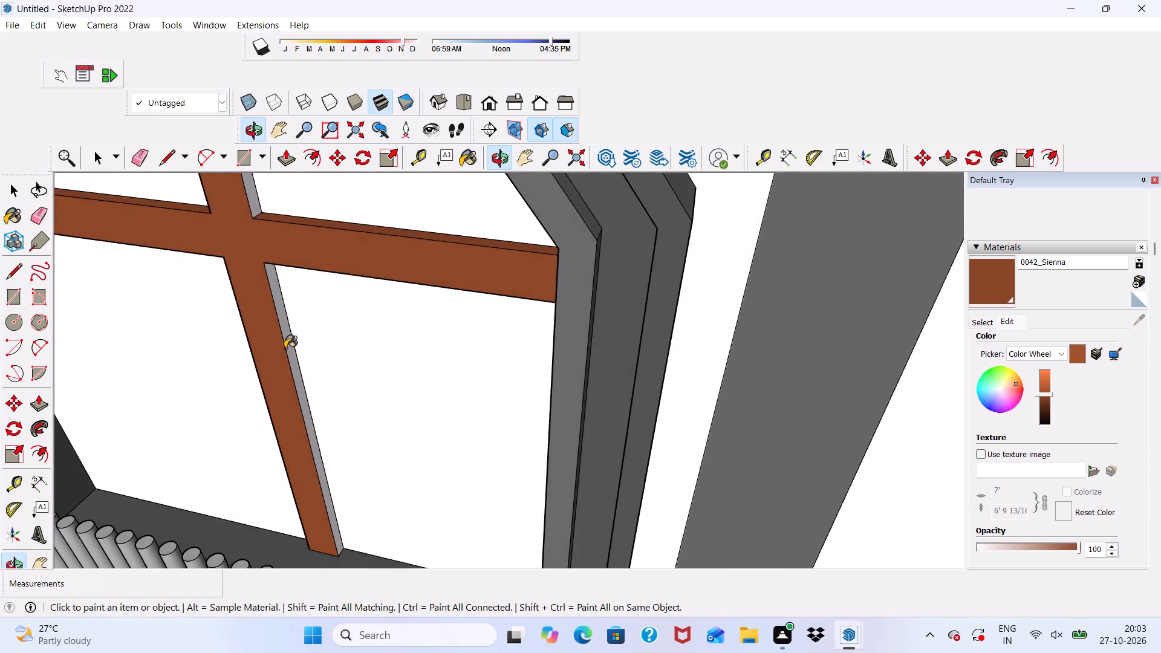
{"action": "scroll", "coordinate": [285, 349], "scroll_direction": "up", "scroll_amount": 5}
{"action": "left_click", "coordinate": [285, 349]}
{"action": "left_click", "coordinate": [290, 347]}
{"action": "scroll", "coordinate": [290, 351], "scroll_direction": "down", "scroll_amount": 12}
{"action": "scroll", "coordinate": [325, 349], "scroll_direction": "up", "scroll_amount": 2}
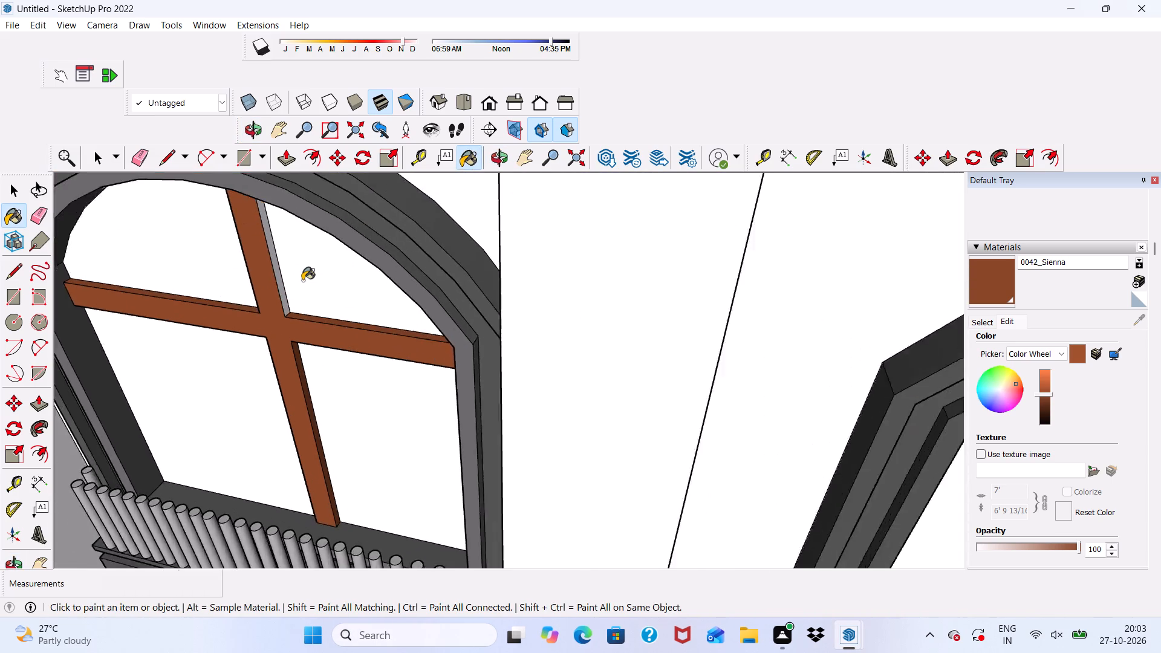
{"action": "scroll", "coordinate": [302, 281], "scroll_direction": "up", "scroll_amount": 6}
{"action": "left_click", "coordinate": [262, 270]}
Paint the crossing glazing bars' front face and the horizontal bars' top edges with 0042_Sienna in the left column's second window from the top.
{"action": "scroll", "coordinate": [262, 270], "scroll_direction": "down", "scroll_amount": 4}
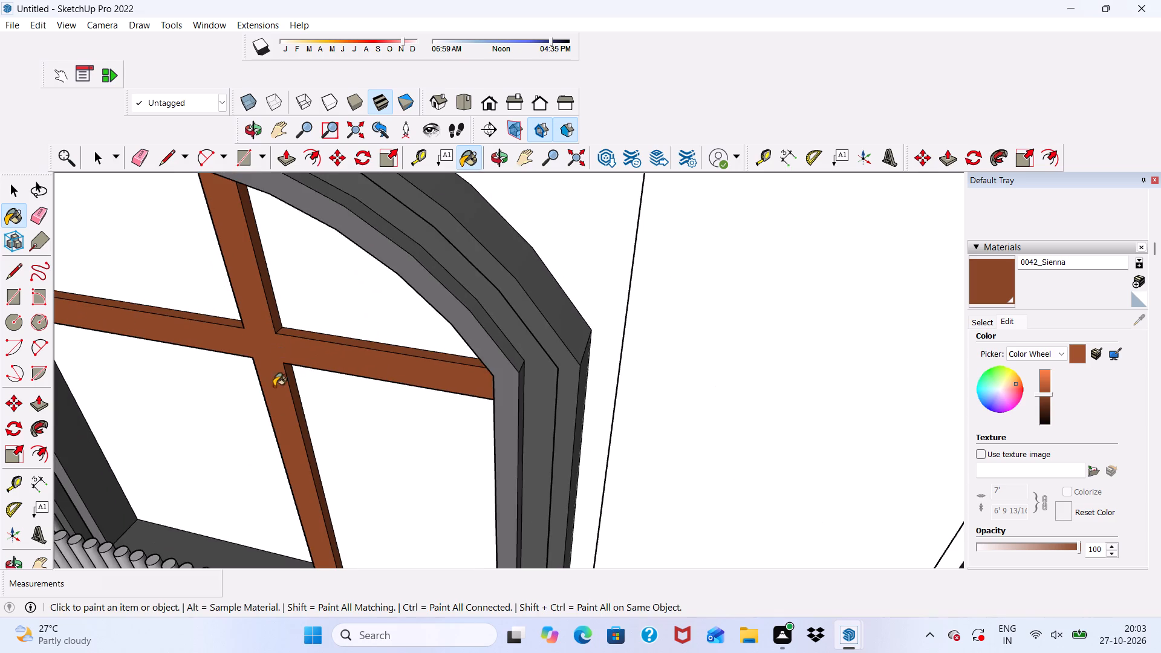
{"action": "middle_click_drag", "start_coordinate": [250, 461], "coordinate": [582, 354]}
{"action": "scroll", "coordinate": [582, 354], "scroll_direction": "down", "scroll_amount": 8}
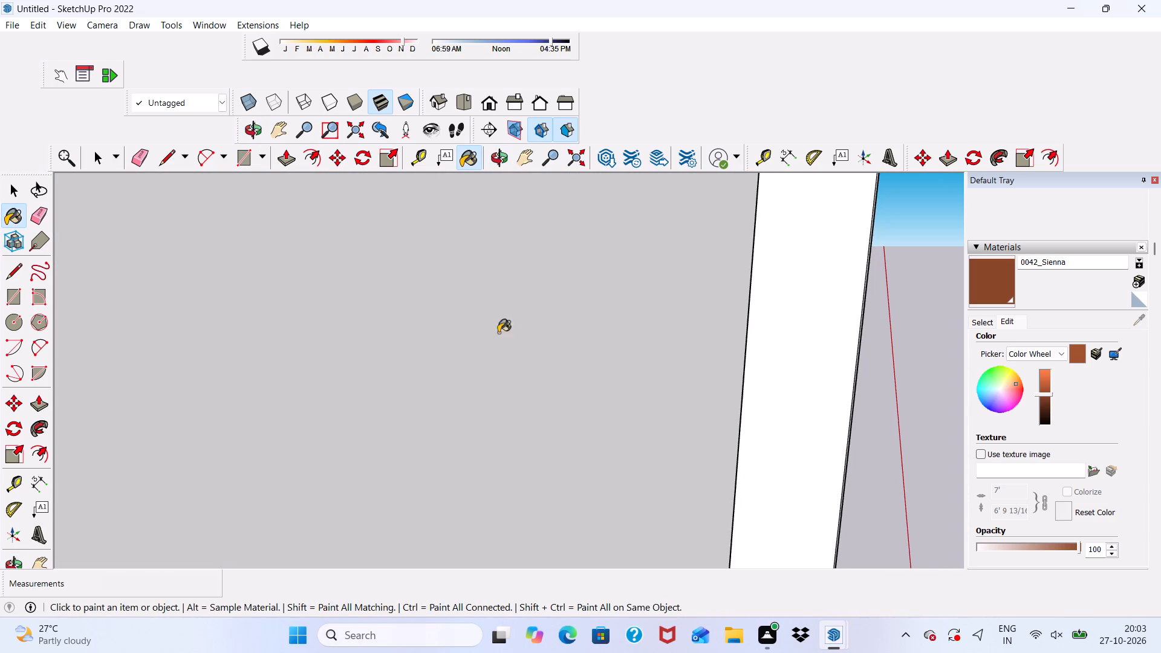
{"action": "left_click", "coordinate": [484, 100]}
{"action": "scroll", "coordinate": [499, 226], "scroll_direction": "down", "scroll_amount": 15}
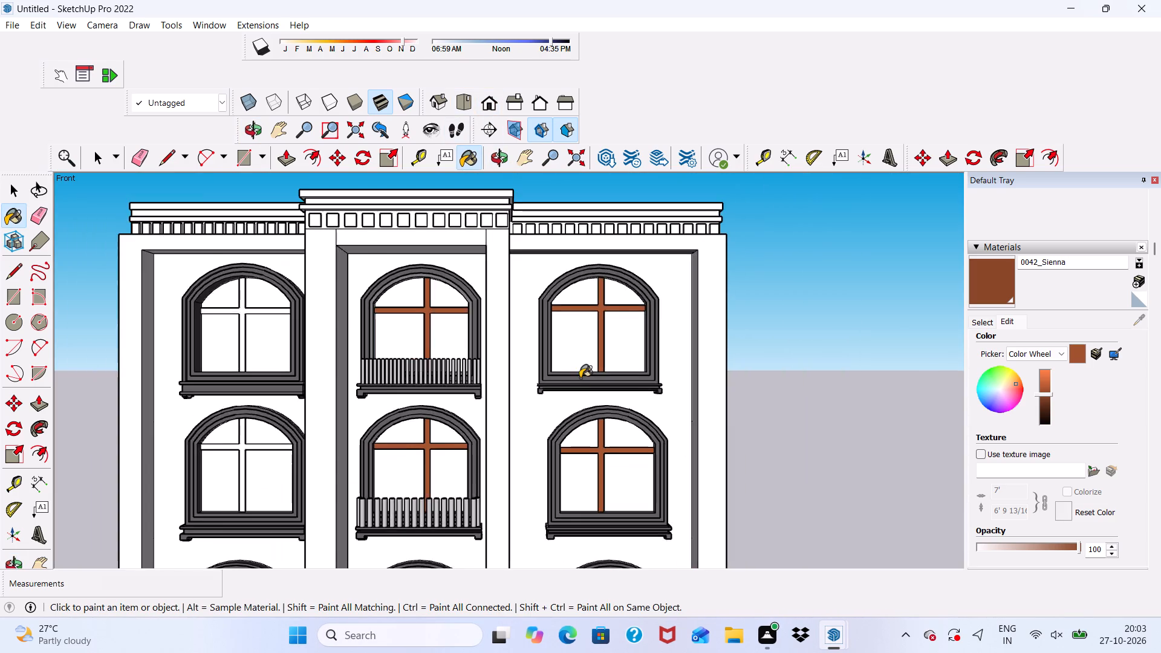
{"action": "scroll", "coordinate": [580, 378], "scroll_direction": "down", "scroll_amount": 5}
{"action": "scroll", "coordinate": [385, 458], "scroll_direction": "up", "scroll_amount": 19}
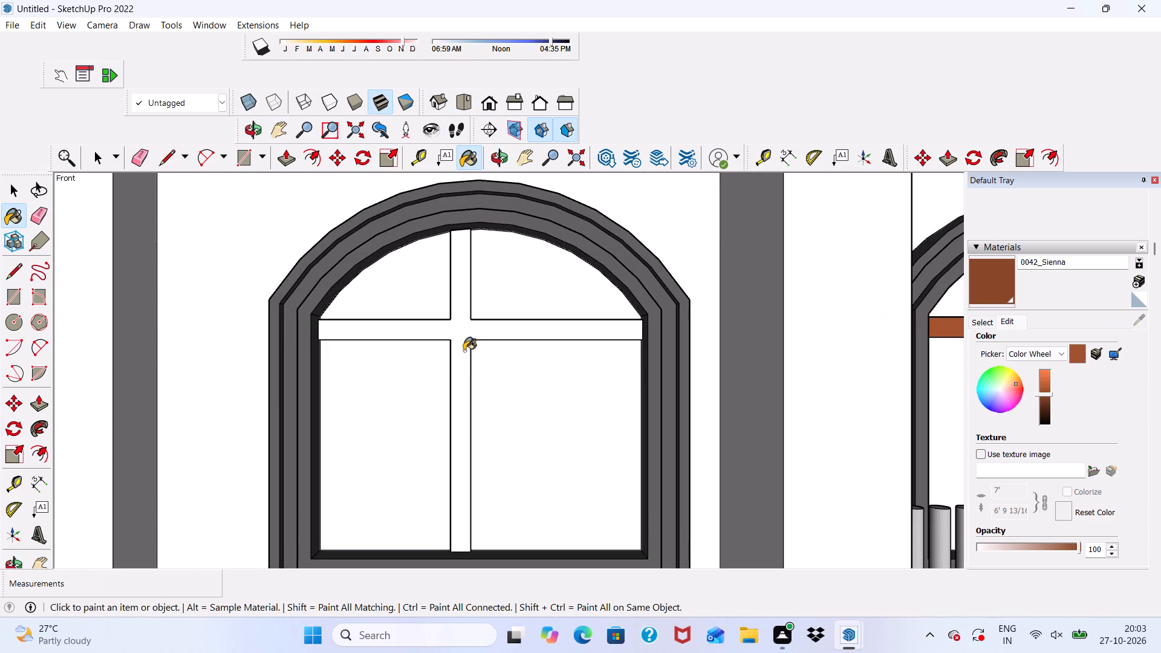
{"action": "left_click", "coordinate": [464, 351]}
{"action": "scroll", "coordinate": [469, 301], "scroll_direction": "up", "scroll_amount": 5}
{"action": "scroll", "coordinate": [510, 342], "scroll_direction": "down", "scroll_amount": 1}
{"action": "middle_click_drag", "start_coordinate": [531, 396], "coordinate": [542, 482]}
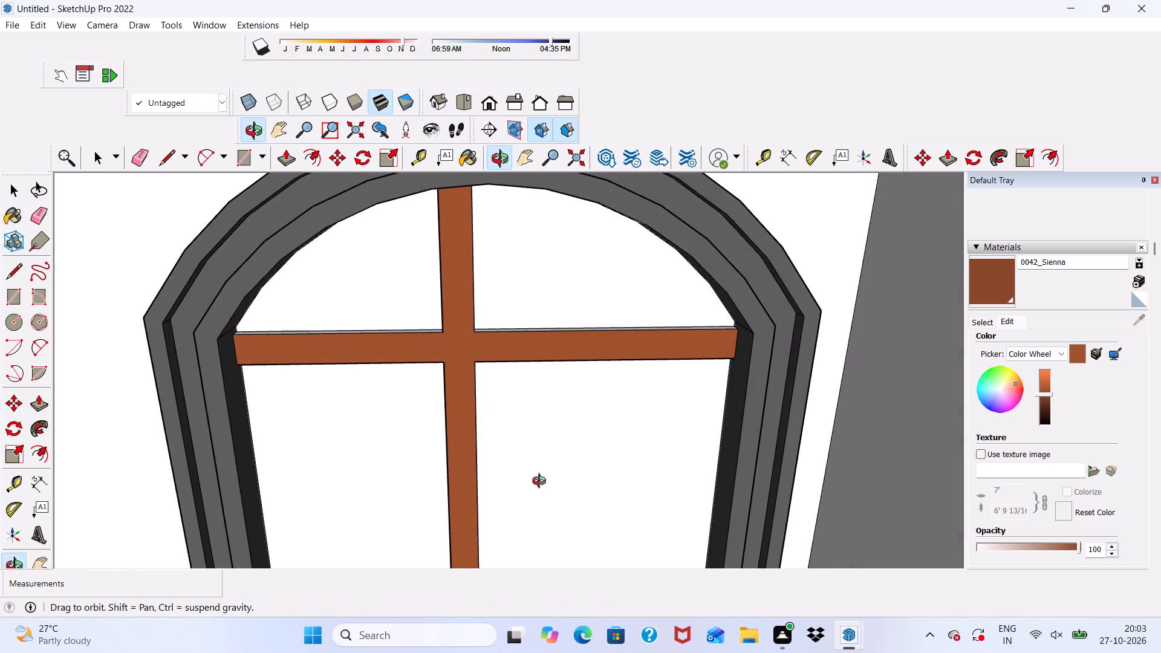
{"action": "middle_click_drag", "start_coordinate": [542, 482], "coordinate": [527, 561]}
{"action": "scroll", "coordinate": [507, 447], "scroll_direction": "down", "scroll_amount": 1}
{"action": "scroll", "coordinate": [506, 342], "scroll_direction": "up", "scroll_amount": 8}
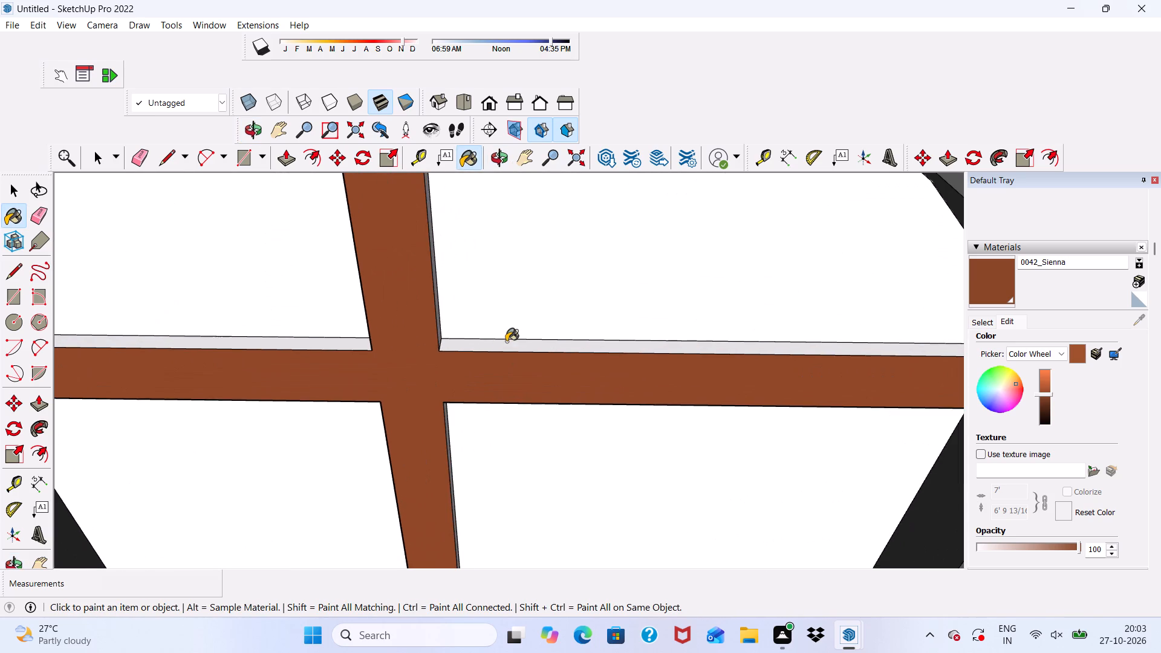
{"action": "left_click", "coordinate": [506, 342]}
{"action": "scroll", "coordinate": [448, 341], "scroll_direction": "up", "scroll_amount": 3}
{"action": "left_click", "coordinate": [305, 347]}
Paint the left and right sides of the vertical glazing bar, above and below the crossing, with 0042_Sienna in the left column's second window.
{"action": "scroll", "coordinate": [361, 366], "scroll_direction": "down", "scroll_amount": 1}
{"action": "middle_click_drag", "start_coordinate": [369, 366], "coordinate": [230, 368]}
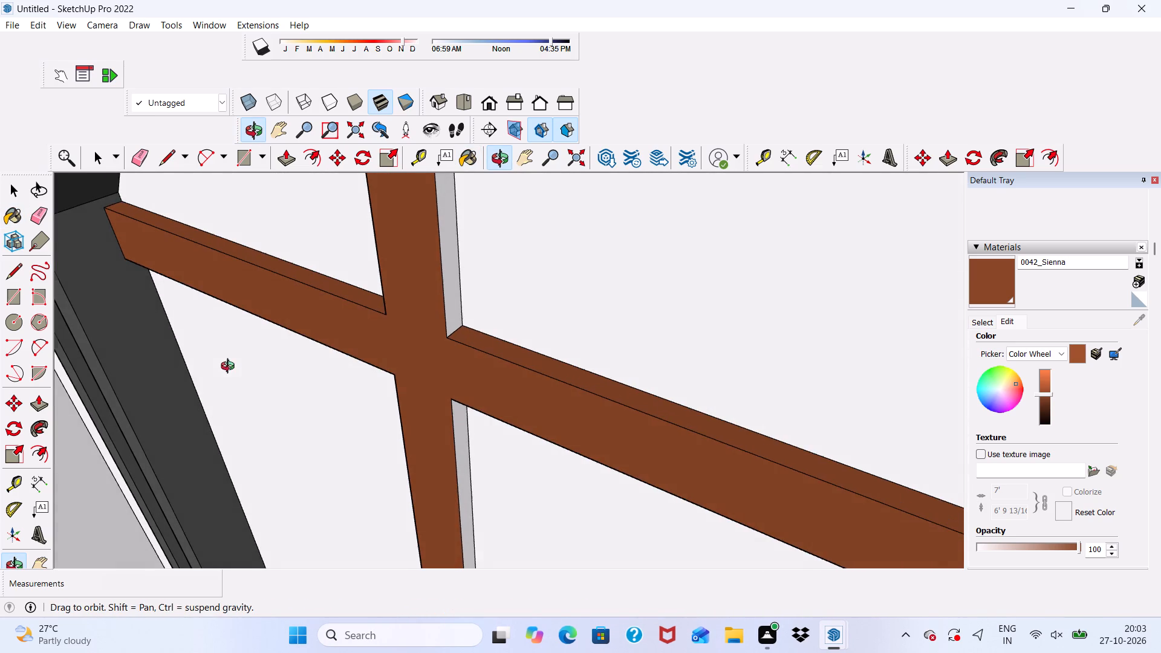
{"action": "middle_click_drag", "start_coordinate": [230, 368], "coordinate": [230, 366]}
{"action": "left_click", "coordinate": [451, 307]}
{"action": "middle_click_drag", "start_coordinate": [440, 335], "coordinate": [593, 344]}
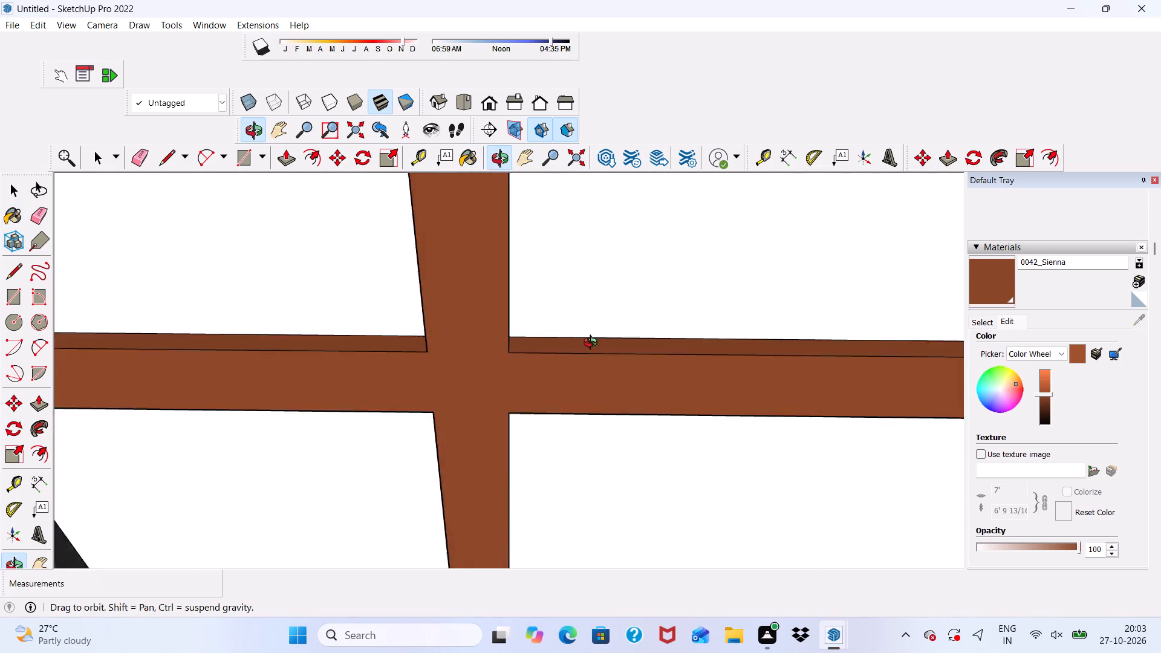
{"action": "middle_click_drag", "start_coordinate": [593, 344], "coordinate": [792, 326]}
{"action": "left_click", "coordinate": [536, 308]}
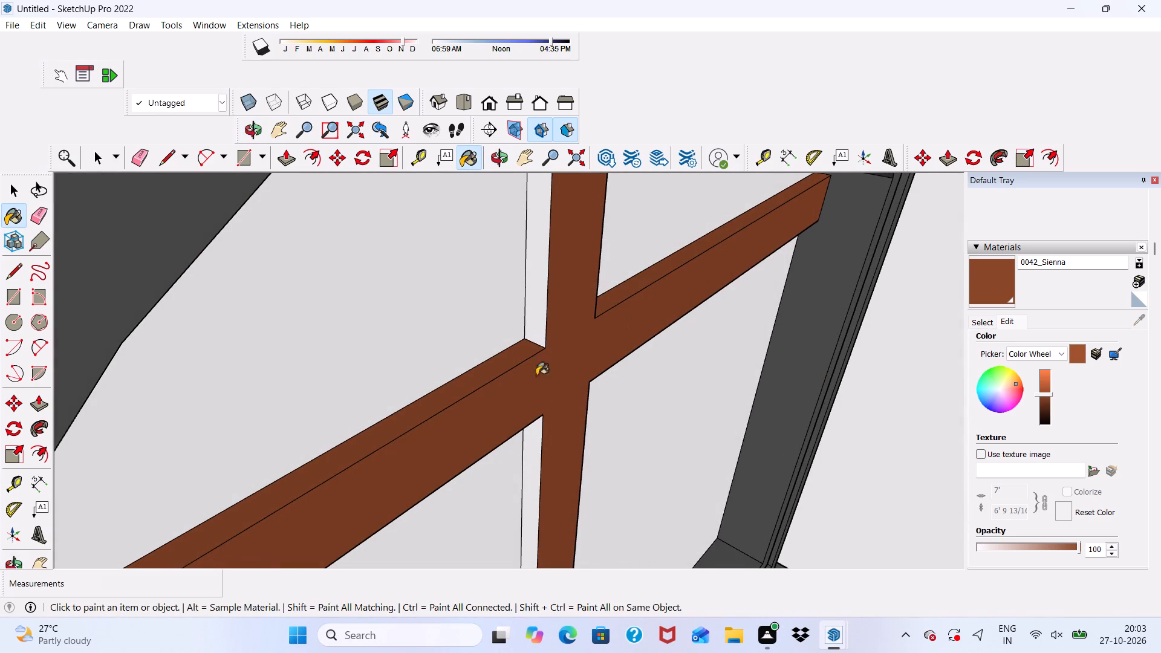
{"action": "left_click", "coordinate": [537, 450]}
{"action": "scroll", "coordinate": [566, 462], "scroll_direction": "down", "scroll_amount": 1}
{"action": "middle_click_drag", "start_coordinate": [580, 469], "coordinate": [196, 378]}
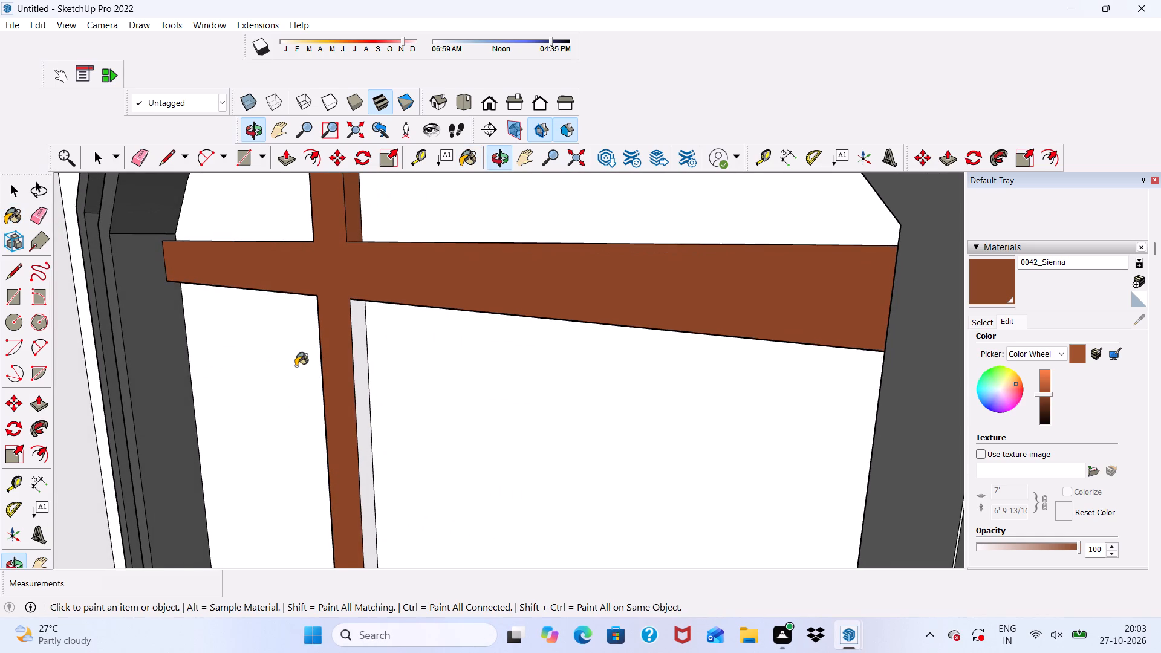
{"action": "left_click", "coordinate": [362, 365]}
Paint the crossing glazing bars' front face and the horizontal bars' top edges with 0042_Sienna in the left column's third window from the top.
{"action": "scroll", "coordinate": [362, 351], "scroll_direction": "down", "scroll_amount": 5}
{"action": "middle_click_drag", "start_coordinate": [363, 356], "coordinate": [376, 446]}
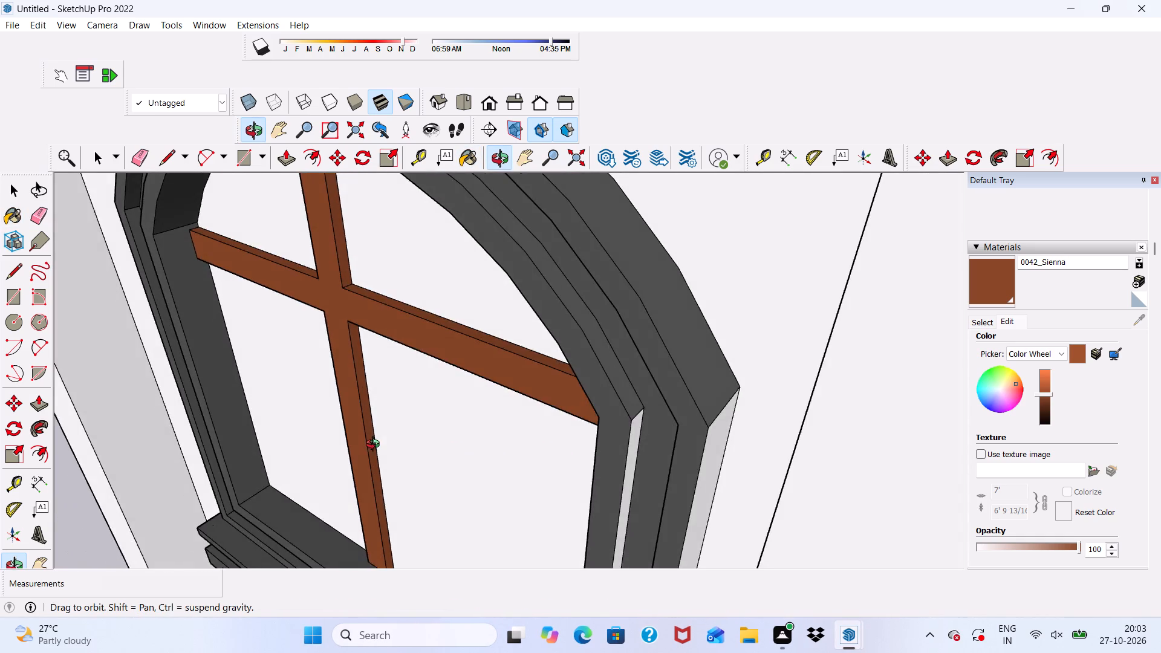
{"action": "middle_click_drag", "start_coordinate": [376, 446], "coordinate": [507, 375]}
{"action": "scroll", "coordinate": [585, 338], "scroll_direction": "up", "scroll_amount": 1}
{"action": "scroll", "coordinate": [573, 328], "scroll_direction": "down", "scroll_amount": 20}
{"action": "scroll", "coordinate": [573, 328], "scroll_direction": "down", "scroll_amount": 3}
{"action": "scroll", "coordinate": [522, 456], "scroll_direction": "up", "scroll_amount": 3}
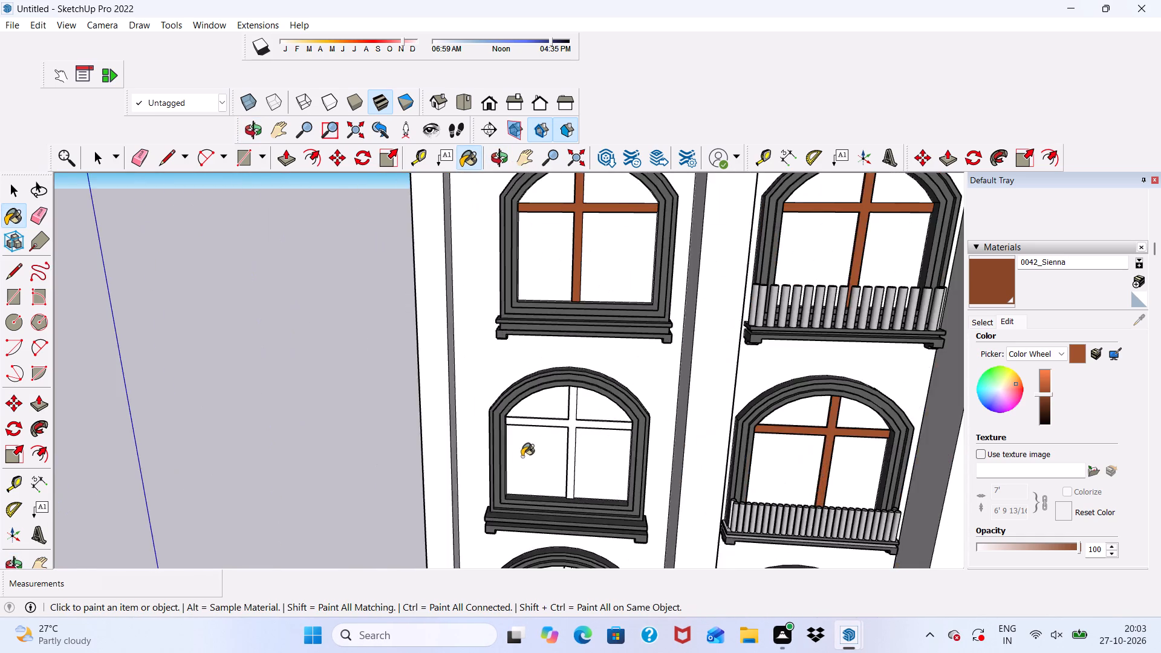
{"action": "scroll", "coordinate": [522, 456], "scroll_direction": "up", "scroll_amount": 10}
{"action": "left_click", "coordinate": [557, 423]}
{"action": "scroll", "coordinate": [637, 403], "scroll_direction": "up", "scroll_amount": 4}
{"action": "middle_click_drag", "start_coordinate": [640, 409], "coordinate": [636, 484]}
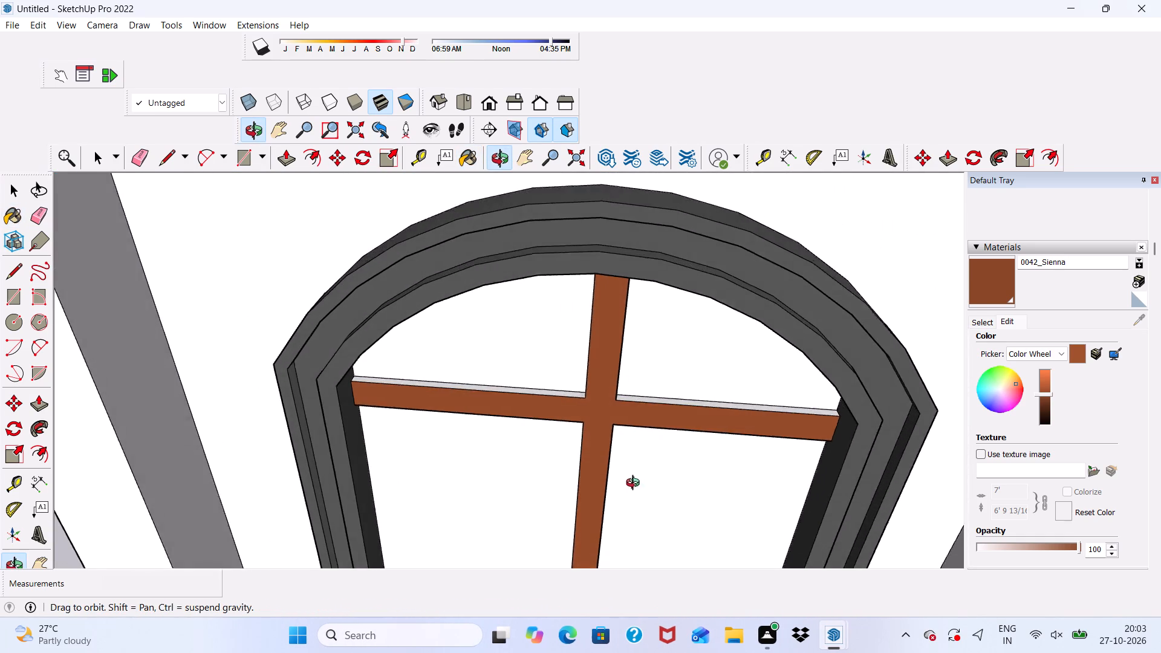
{"action": "middle_click_drag", "start_coordinate": [636, 484], "coordinate": [635, 485]}
{"action": "scroll", "coordinate": [627, 444], "scroll_direction": "up", "scroll_amount": 8}
{"action": "scroll", "coordinate": [629, 385], "scroll_direction": "up", "scroll_amount": 4}
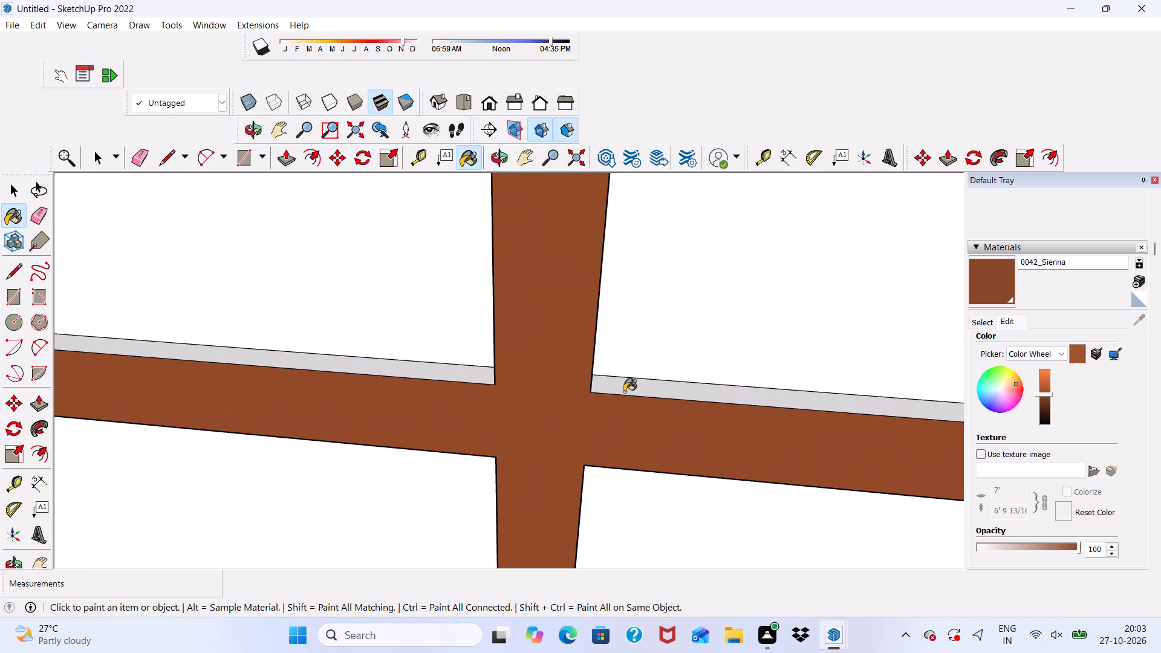
{"action": "left_click", "coordinate": [624, 392]}
{"action": "scroll", "coordinate": [405, 398], "scroll_direction": "up", "scroll_amount": 2}
{"action": "left_click", "coordinate": [403, 364]}
Paint the left and right sides of the vertical glazing bar, above and below the crossing, with 0042_Sienna in the left column's third window.
{"action": "scroll", "coordinate": [405, 364], "scroll_direction": "down", "scroll_amount": 1}
{"action": "middle_click_drag", "start_coordinate": [405, 364], "coordinate": [516, 341]}
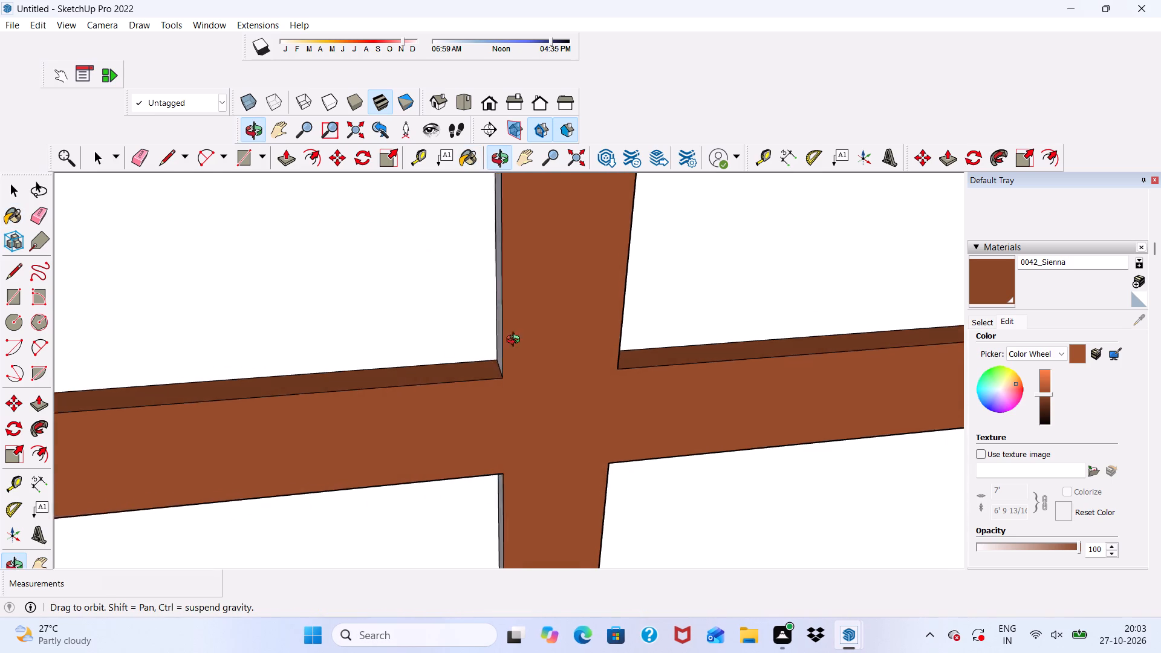
{"action": "middle_click_drag", "start_coordinate": [516, 341], "coordinate": [574, 344]}
{"action": "left_click", "coordinate": [514, 349]}
{"action": "scroll", "coordinate": [514, 480], "scroll_direction": "up", "scroll_amount": 1}
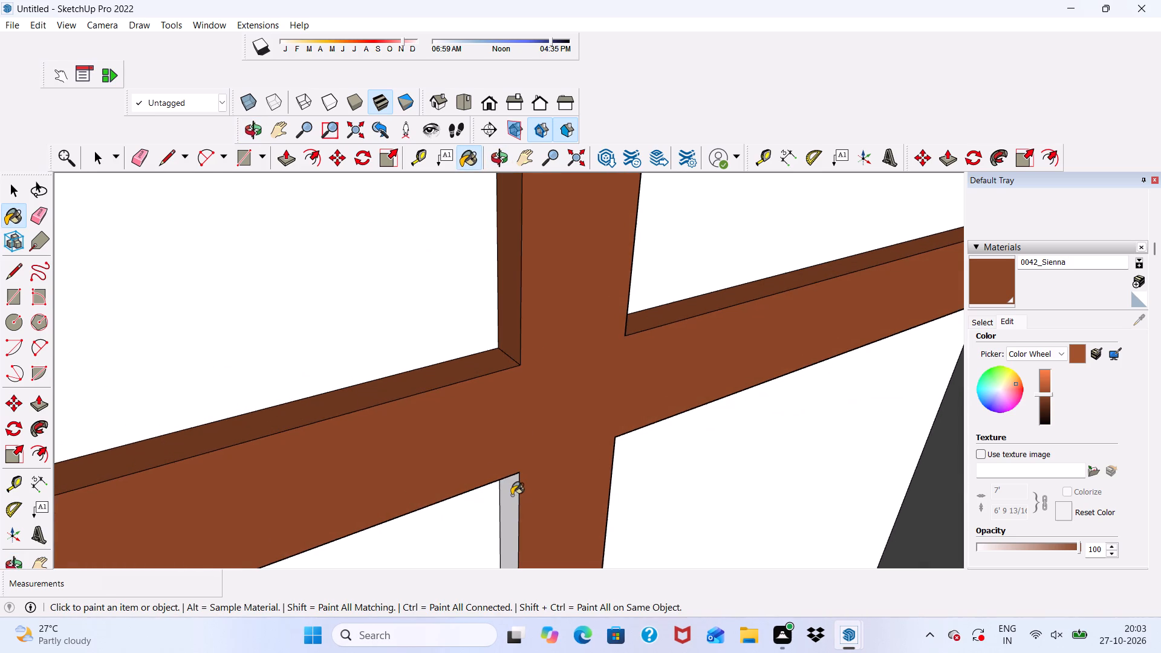
{"action": "left_click", "coordinate": [512, 495]}
{"action": "scroll", "coordinate": [544, 400], "scroll_direction": "down", "scroll_amount": 4}
{"action": "middle_click_drag", "start_coordinate": [567, 479], "coordinate": [206, 386]}
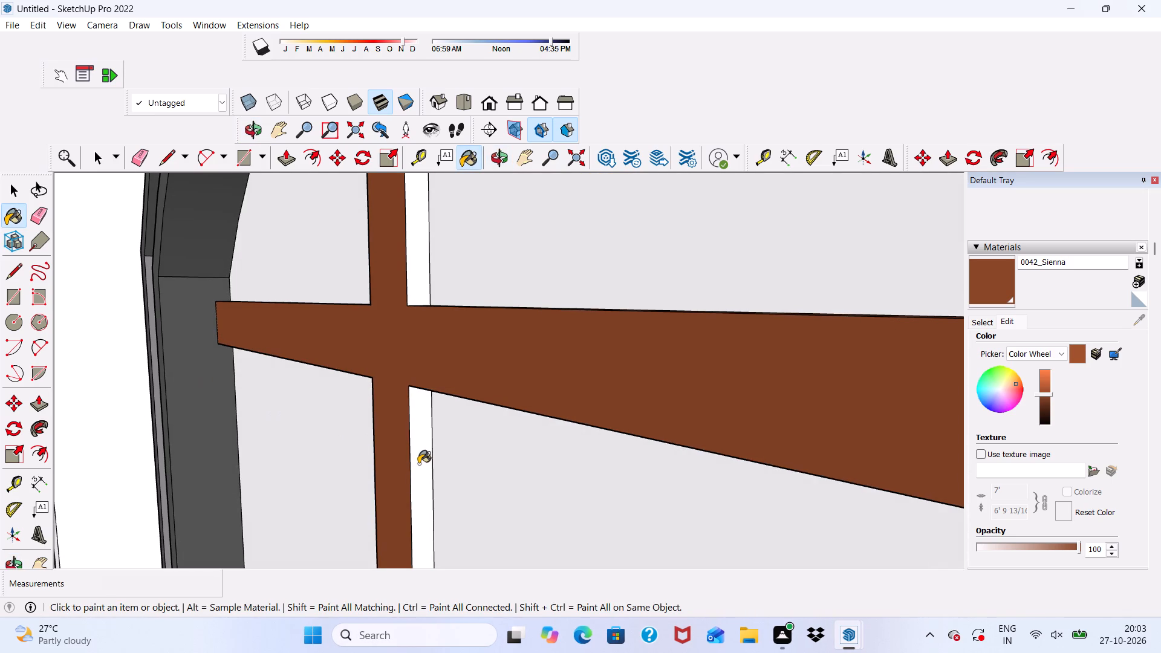
{"action": "left_click", "coordinate": [418, 464]}
{"action": "left_click", "coordinate": [415, 285]}
Paint the undersides of both horizontal glazing bars with 0042_Sienna in the left column's third window from the top.
{"action": "middle_click_drag", "start_coordinate": [423, 327], "coordinate": [476, 189]}
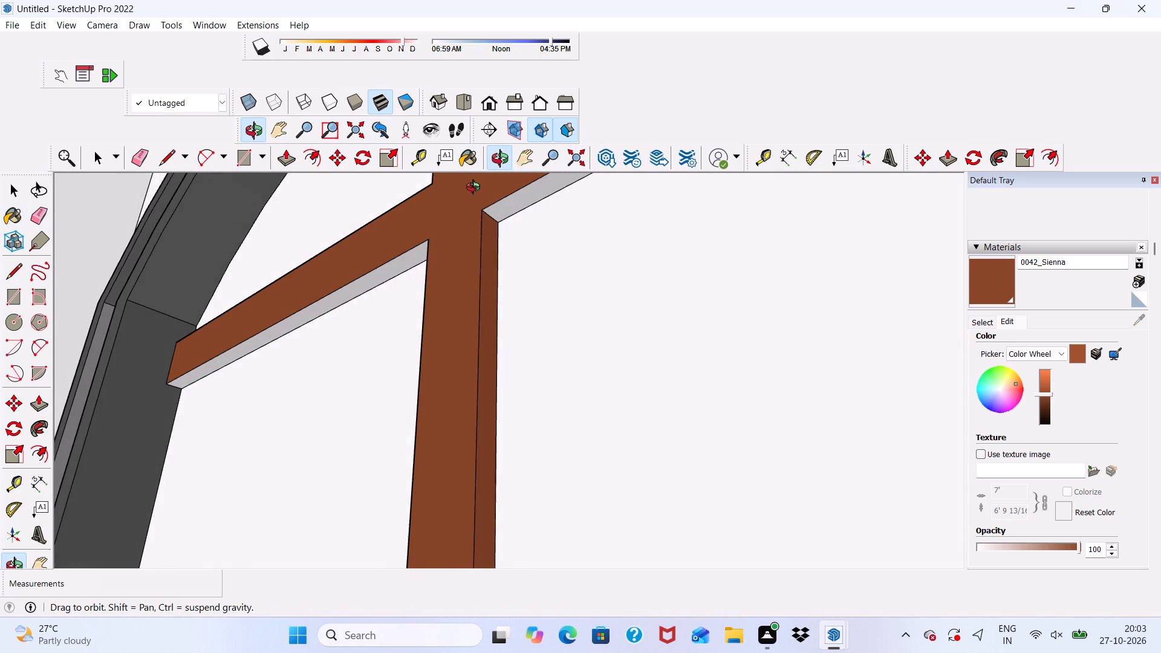
{"action": "middle_click_drag", "start_coordinate": [476, 189], "coordinate": [476, 189]}
{"action": "scroll", "coordinate": [490, 221], "scroll_direction": "up", "scroll_amount": 1}
{"action": "left_click", "coordinate": [509, 210]}
{"action": "left_click", "coordinate": [405, 264]}
{"action": "scroll", "coordinate": [405, 264], "scroll_direction": "down", "scroll_amount": 4}
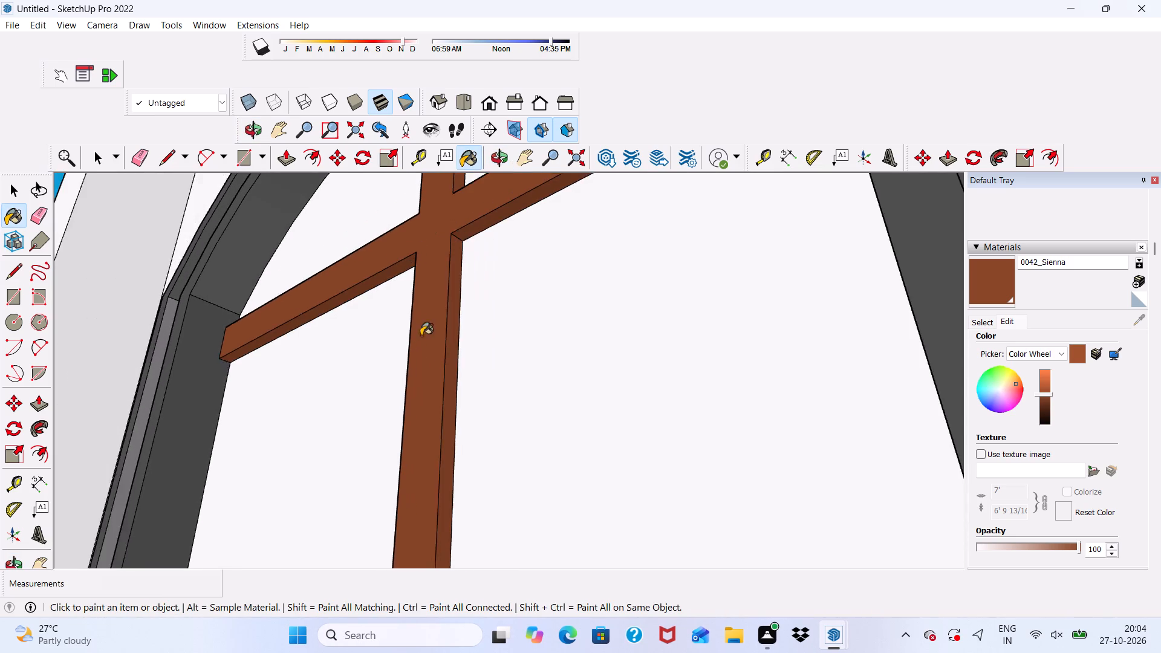
Paint the glazing bars' front face, the right horizontal bar's top edge and the vertical bar's upper right side with 0042_Sienna in the left column's bottom window.
{"action": "scroll", "coordinate": [421, 336], "scroll_direction": "down", "scroll_amount": 2}
{"action": "middle_click_drag", "start_coordinate": [437, 360], "coordinate": [471, 600]}
{"action": "scroll", "coordinate": [513, 487], "scroll_direction": "up", "scroll_amount": 1}
{"action": "scroll", "coordinate": [539, 402], "scroll_direction": "down", "scroll_amount": 14}
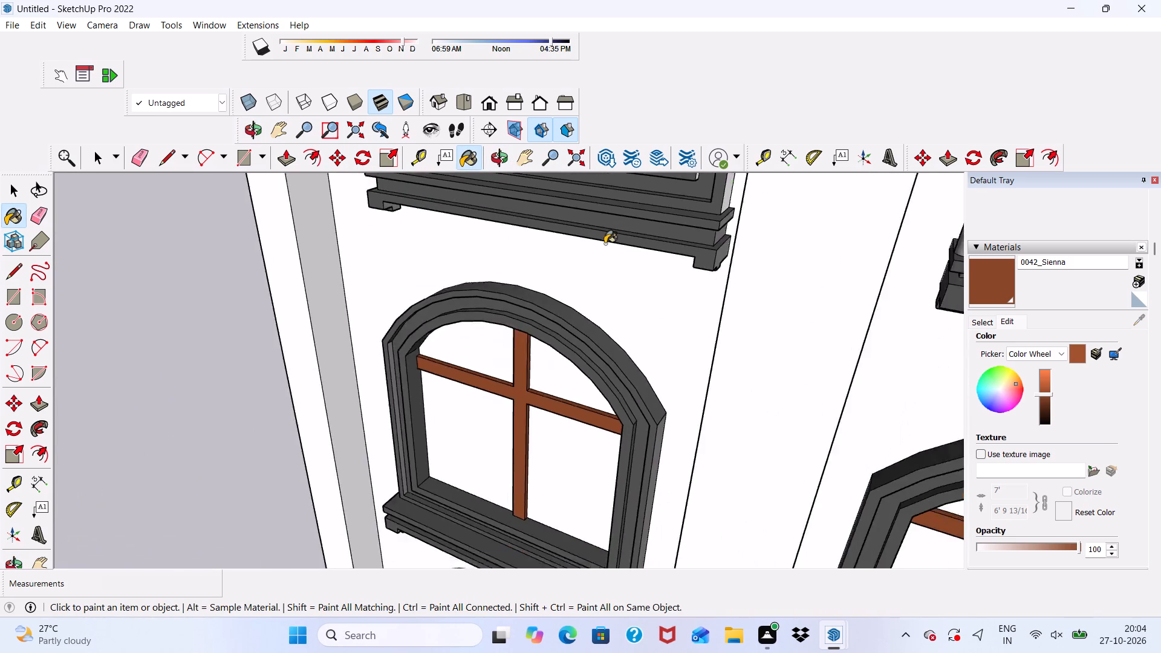
{"action": "scroll", "coordinate": [605, 244], "scroll_direction": "down", "scroll_amount": 18}
{"action": "scroll", "coordinate": [535, 526], "scroll_direction": "up", "scroll_amount": 6}
{"action": "scroll", "coordinate": [646, 350], "scroll_direction": "up", "scroll_amount": 11}
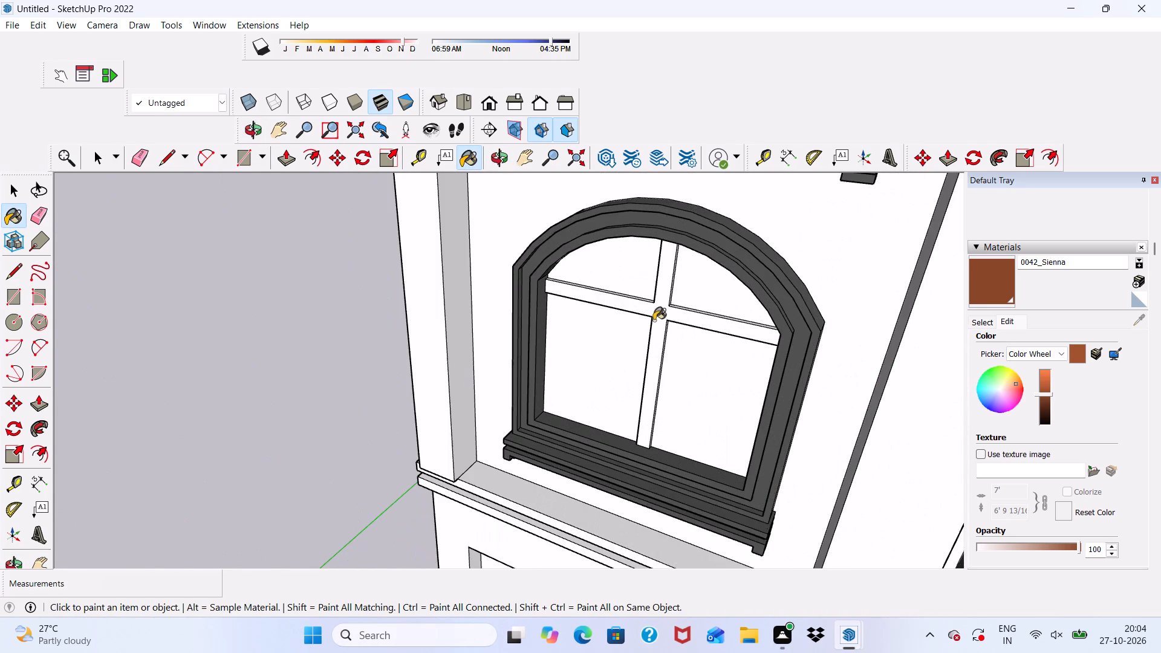
{"action": "left_click", "coordinate": [665, 304]}
{"action": "scroll", "coordinate": [670, 313], "scroll_direction": "up", "scroll_amount": 7}
{"action": "middle_click_drag", "start_coordinate": [723, 299], "coordinate": [738, 373]}
{"action": "scroll", "coordinate": [738, 374], "scroll_direction": "up", "scroll_amount": 12}
{"action": "left_click", "coordinate": [733, 356]}
{"action": "left_click", "coordinate": [545, 260]}
Paint the vertical bar's lower right and both left sides, plus the left horizontal bar's top edge, with 0042_Sienna in the left column's bottom window.
{"action": "scroll", "coordinate": [547, 345], "scroll_direction": "down", "scroll_amount": 1}
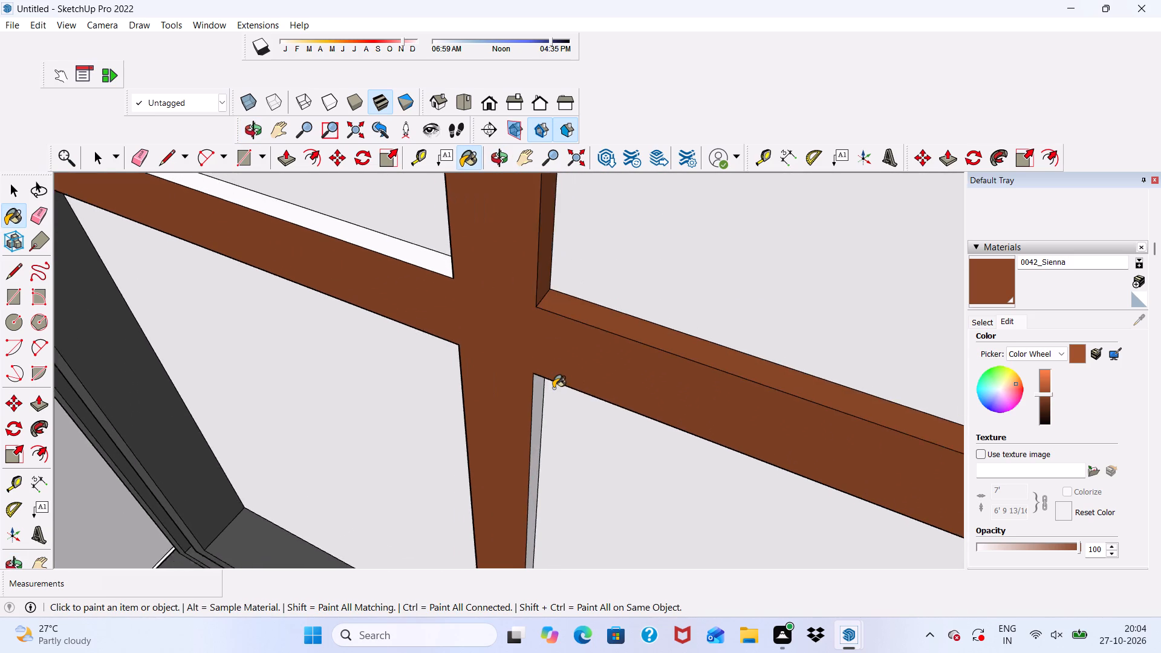
{"action": "scroll", "coordinate": [553, 388], "scroll_direction": "up", "scroll_amount": 4}
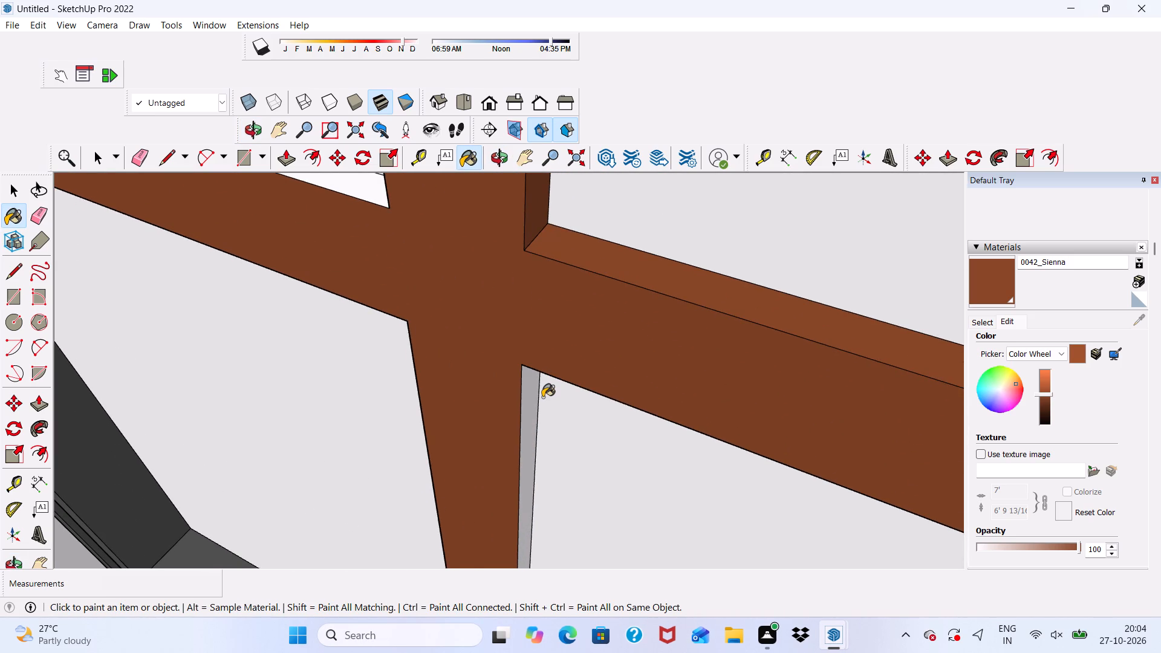
{"action": "scroll", "coordinate": [548, 387], "scroll_direction": "down", "scroll_amount": 3}
{"action": "scroll", "coordinate": [558, 409], "scroll_direction": "up", "scroll_amount": 4}
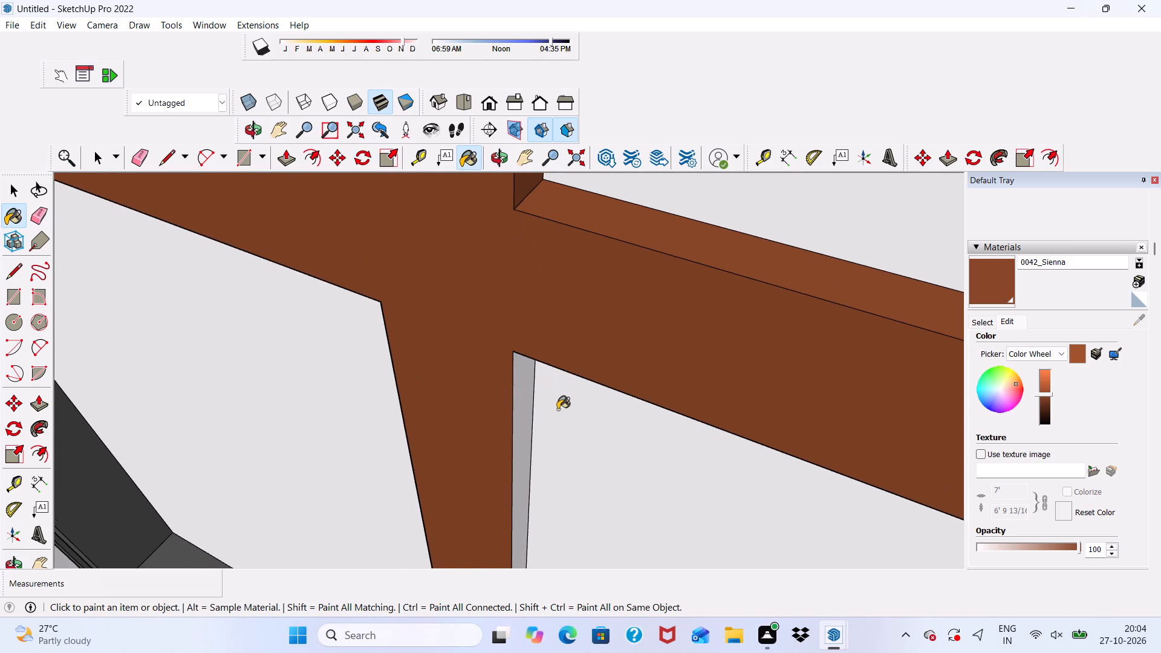
{"action": "left_click", "coordinate": [521, 422]}
{"action": "scroll", "coordinate": [524, 415], "scroll_direction": "down", "scroll_amount": 7}
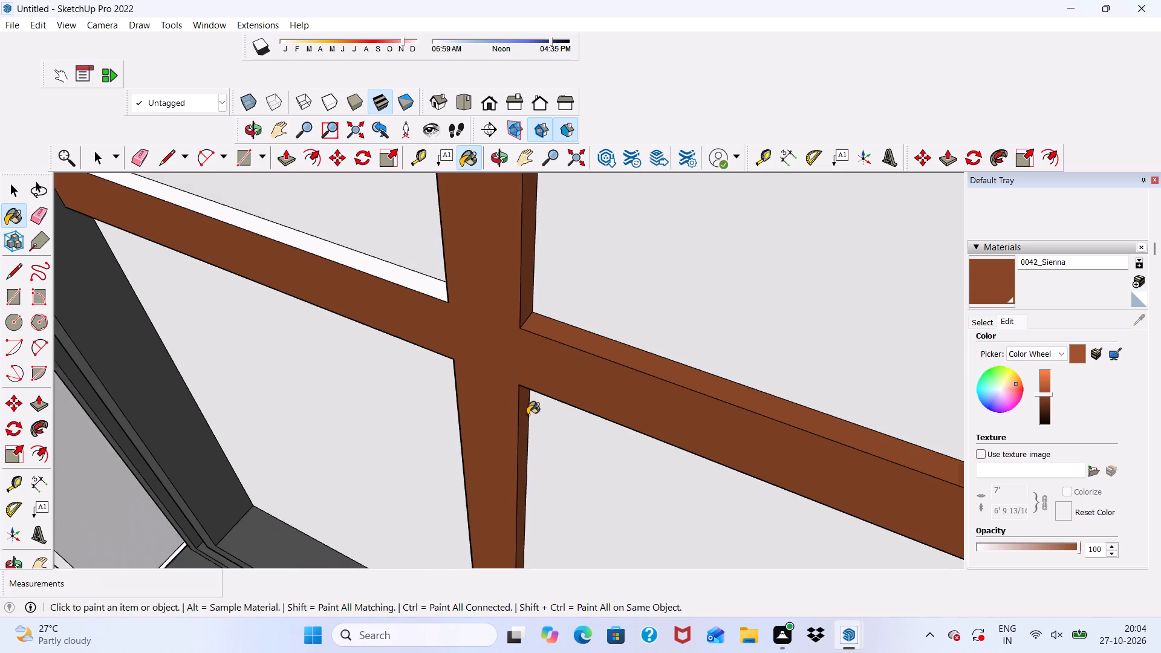
{"action": "scroll", "coordinate": [531, 415], "scroll_direction": "down", "scroll_amount": 5}
{"action": "middle_click_drag", "start_coordinate": [532, 416], "coordinate": [794, 421]}
{"action": "scroll", "coordinate": [629, 301], "scroll_direction": "up", "scroll_amount": 4}
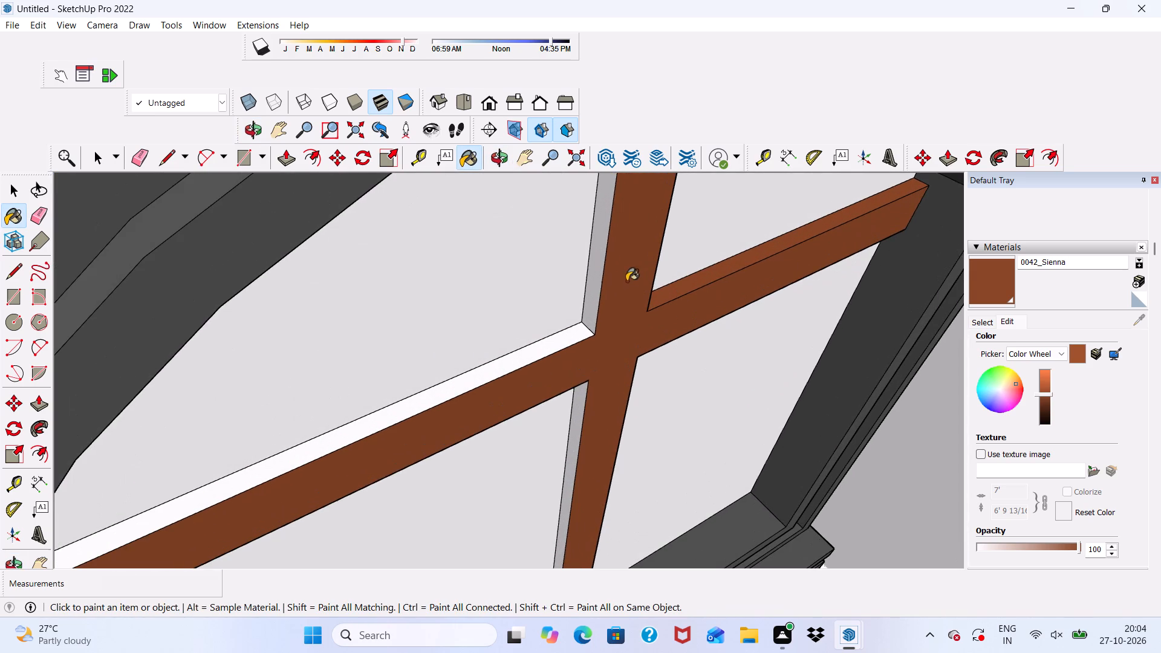
{"action": "left_click", "coordinate": [603, 262]}
{"action": "scroll", "coordinate": [563, 378], "scroll_direction": "up", "scroll_amount": 1}
{"action": "left_click", "coordinate": [545, 352]}
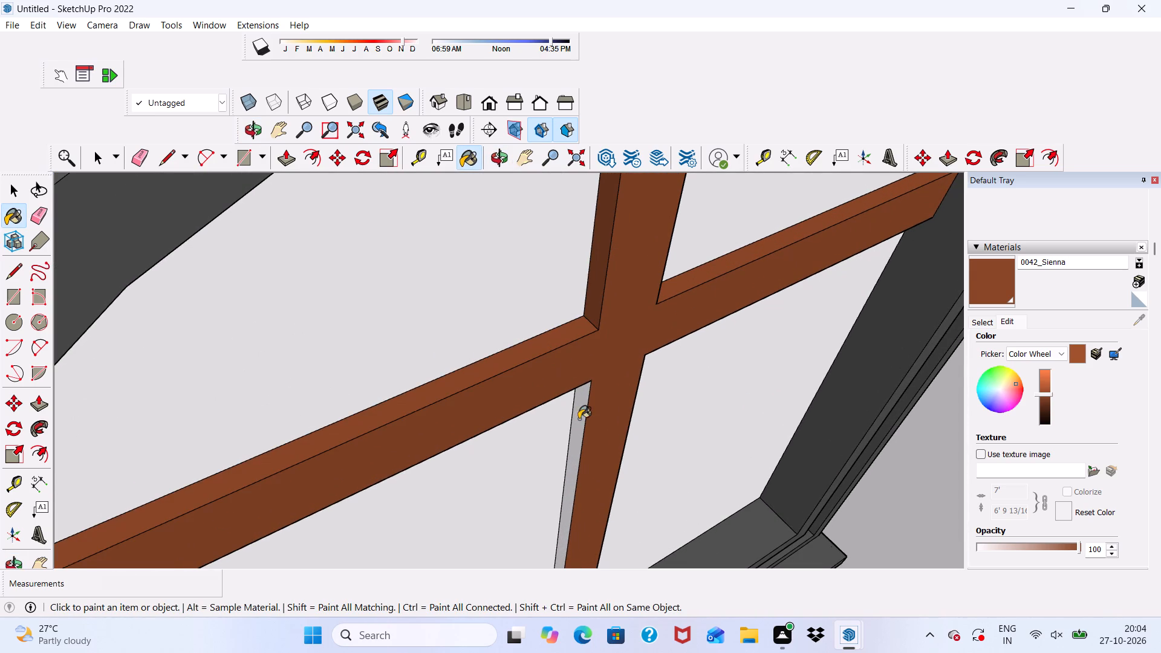
{"action": "left_click", "coordinate": [581, 424]}
Paint the undersides of both horizontal glazing bars with 0042_Sienna in the left column's bottom window.
{"action": "scroll", "coordinate": [580, 425], "scroll_direction": "down", "scroll_amount": 4}
{"action": "middle_click_drag", "start_coordinate": [581, 450], "coordinate": [564, 350]}
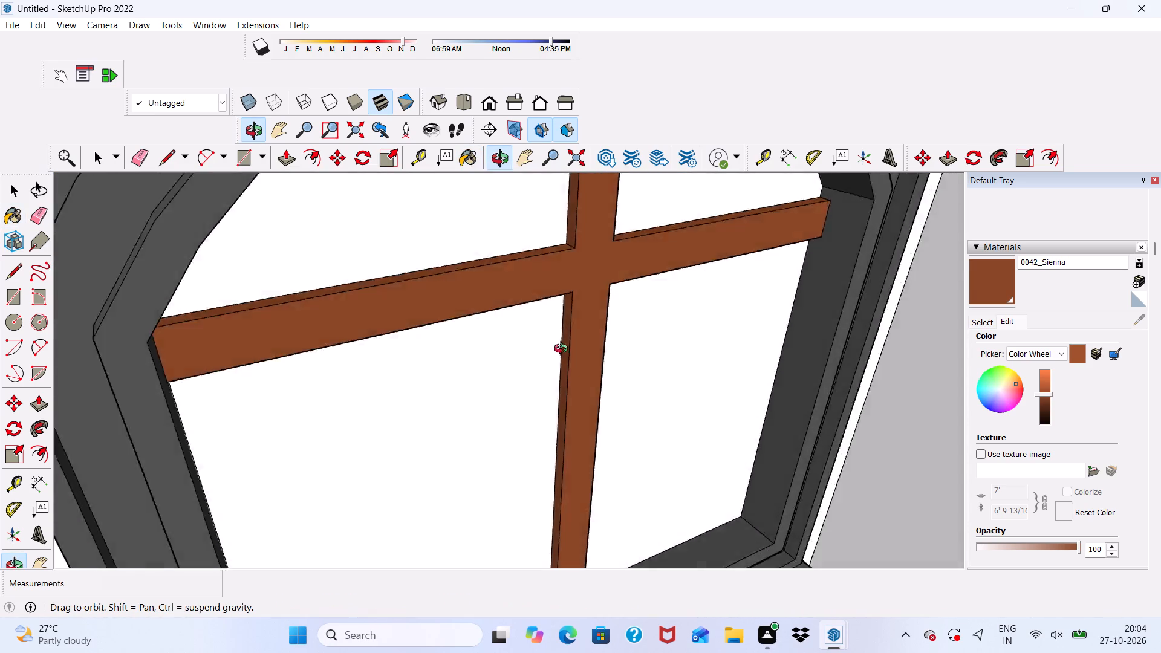
{"action": "middle_click_drag", "start_coordinate": [564, 350], "coordinate": [515, 192]}
{"action": "scroll", "coordinate": [514, 192], "scroll_direction": "down", "scroll_amount": 6}
{"action": "scroll", "coordinate": [605, 231], "scroll_direction": "up", "scroll_amount": 4}
{"action": "scroll", "coordinate": [605, 212], "scroll_direction": "down", "scroll_amount": 4}
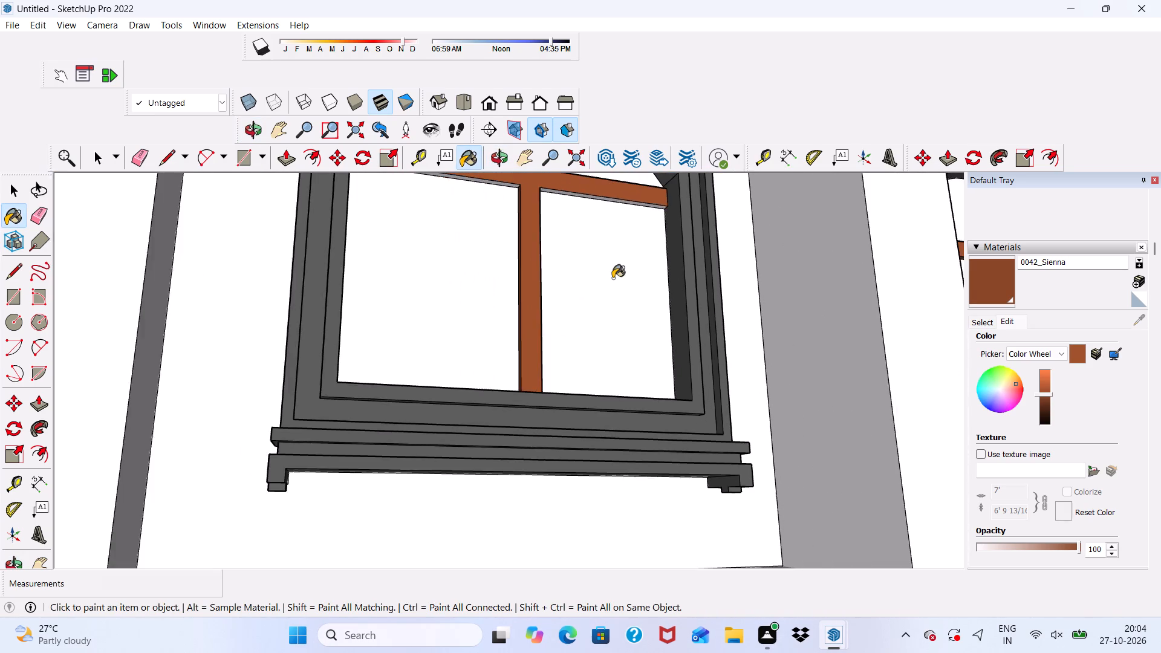
{"action": "scroll", "coordinate": [613, 278], "scroll_direction": "down", "scroll_amount": 6}
{"action": "scroll", "coordinate": [590, 132], "scroll_direction": "up", "scroll_amount": 15}
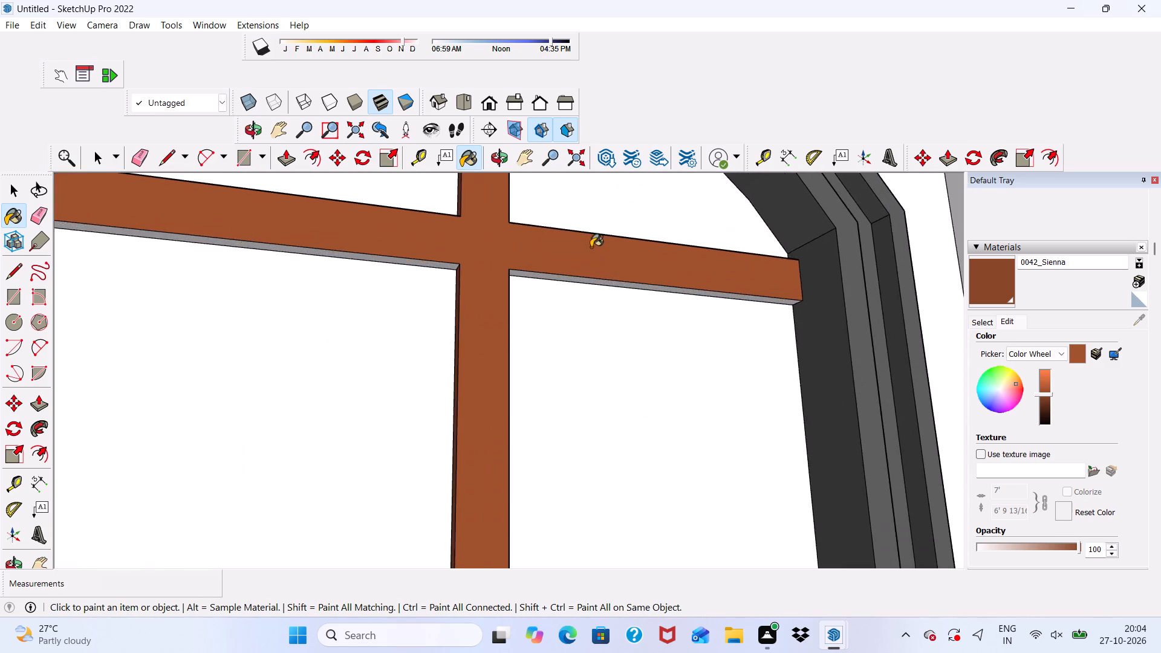
{"action": "scroll", "coordinate": [591, 247], "scroll_direction": "up", "scroll_amount": 10}
{"action": "left_click", "coordinate": [544, 282]}
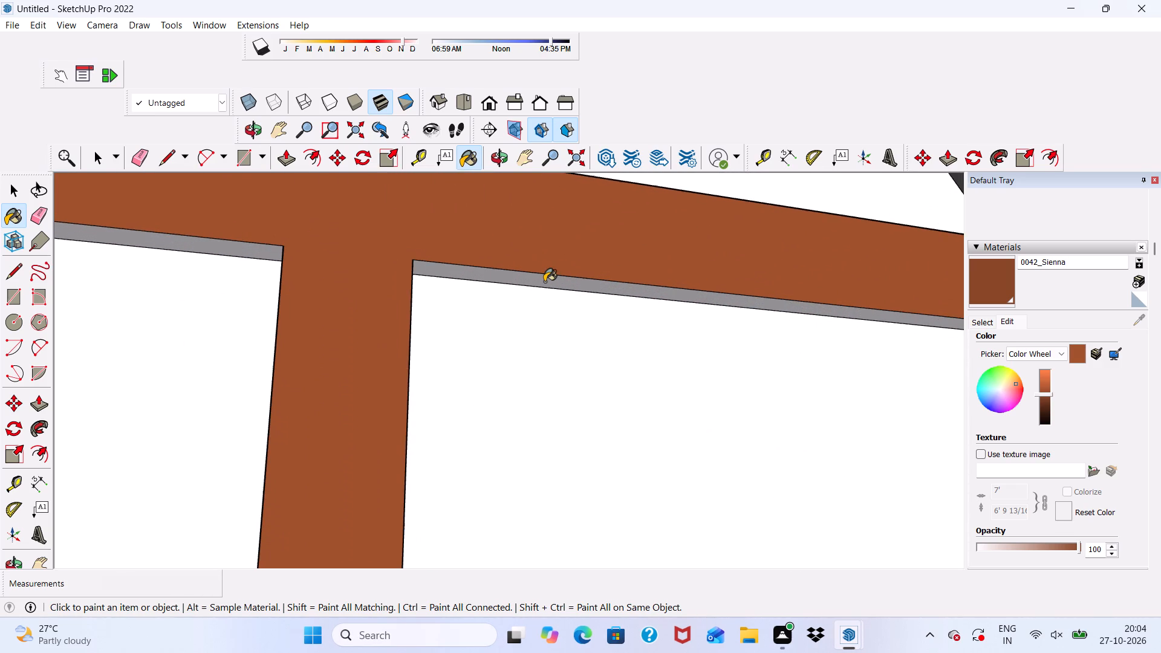
{"action": "scroll", "coordinate": [544, 282], "scroll_direction": "down", "scroll_amount": 5}
{"action": "scroll", "coordinate": [380, 269], "scroll_direction": "up", "scroll_amount": 5}
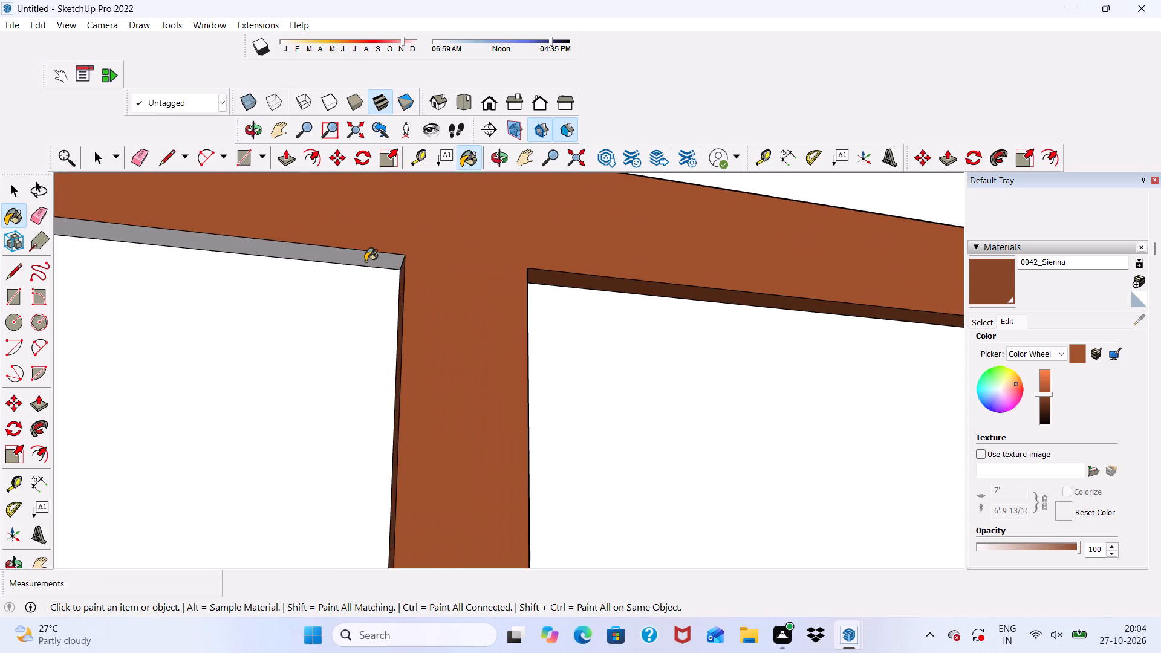
{"action": "left_click", "coordinate": [365, 261]}
Paint the crossing glazing bars' front face with 0042_Sienna in the left column's top window.
{"action": "scroll", "coordinate": [365, 261], "scroll_direction": "down", "scroll_amount": 20}
{"action": "scroll", "coordinate": [365, 261], "scroll_direction": "down", "scroll_amount": 13}
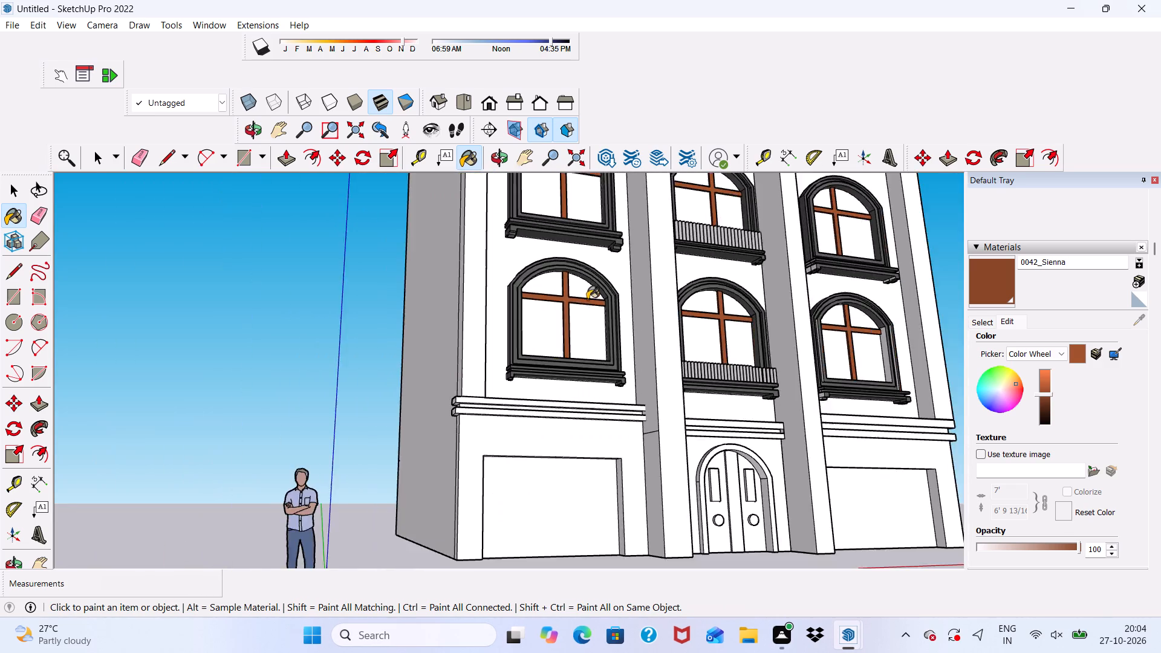
{"action": "scroll", "coordinate": [587, 299], "scroll_direction": "down", "scroll_amount": 5}
{"action": "middle_click_drag", "start_coordinate": [591, 365], "coordinate": [559, 493]}
{"action": "scroll", "coordinate": [540, 372], "scroll_direction": "down", "scroll_amount": 6}
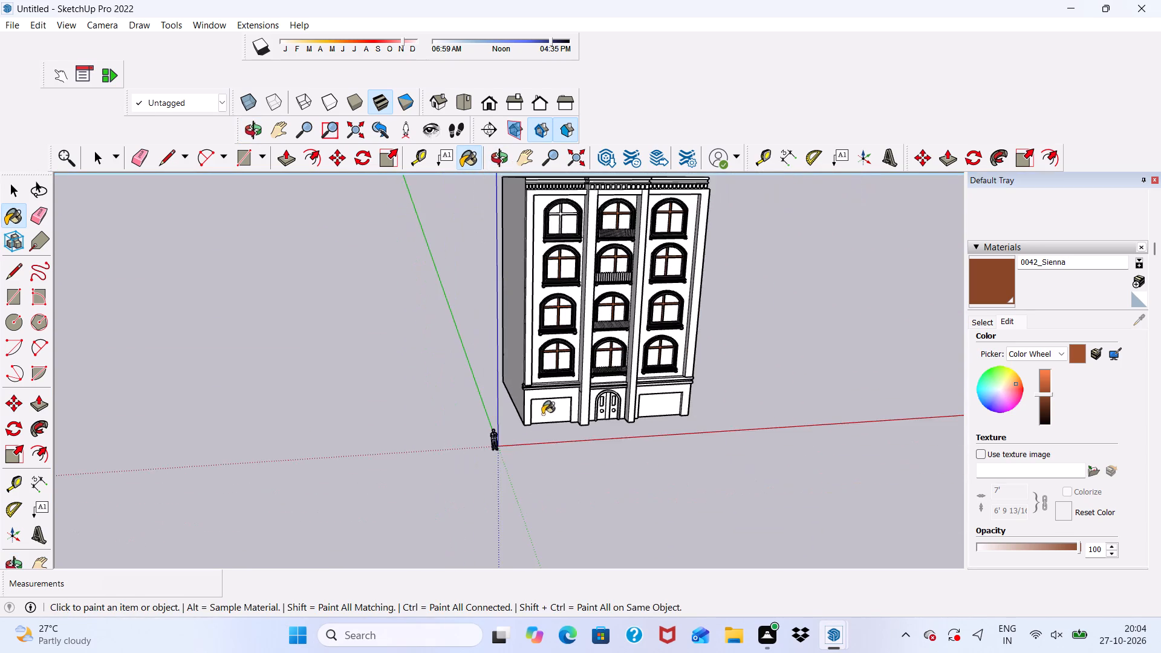
{"action": "scroll", "coordinate": [542, 414], "scroll_direction": "down", "scroll_amount": 7}
{"action": "scroll", "coordinate": [579, 345], "scroll_direction": "up", "scroll_amount": 11}
{"action": "scroll", "coordinate": [648, 352], "scroll_direction": "up", "scroll_amount": 4}
{"action": "middle_click_drag", "start_coordinate": [648, 352], "coordinate": [518, 310]}
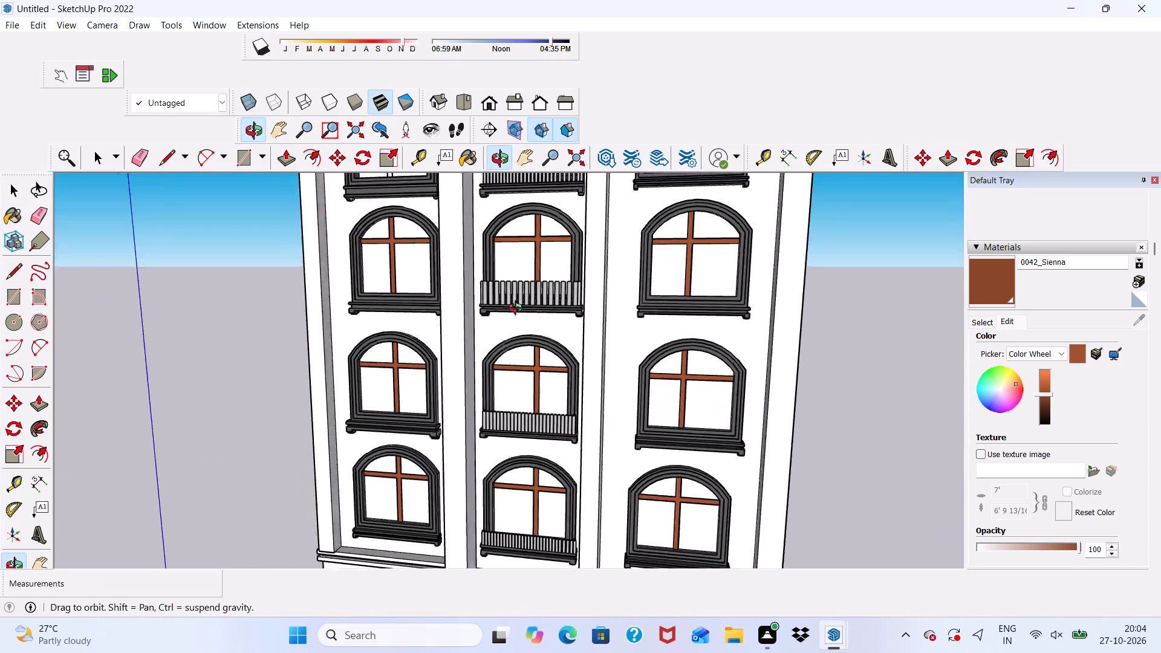
{"action": "middle_click_drag", "start_coordinate": [518, 310], "coordinate": [479, 368]}
{"action": "scroll", "coordinate": [528, 337], "scroll_direction": "down", "scroll_amount": 10}
{"action": "scroll", "coordinate": [554, 292], "scroll_direction": "up", "scroll_amount": 9}
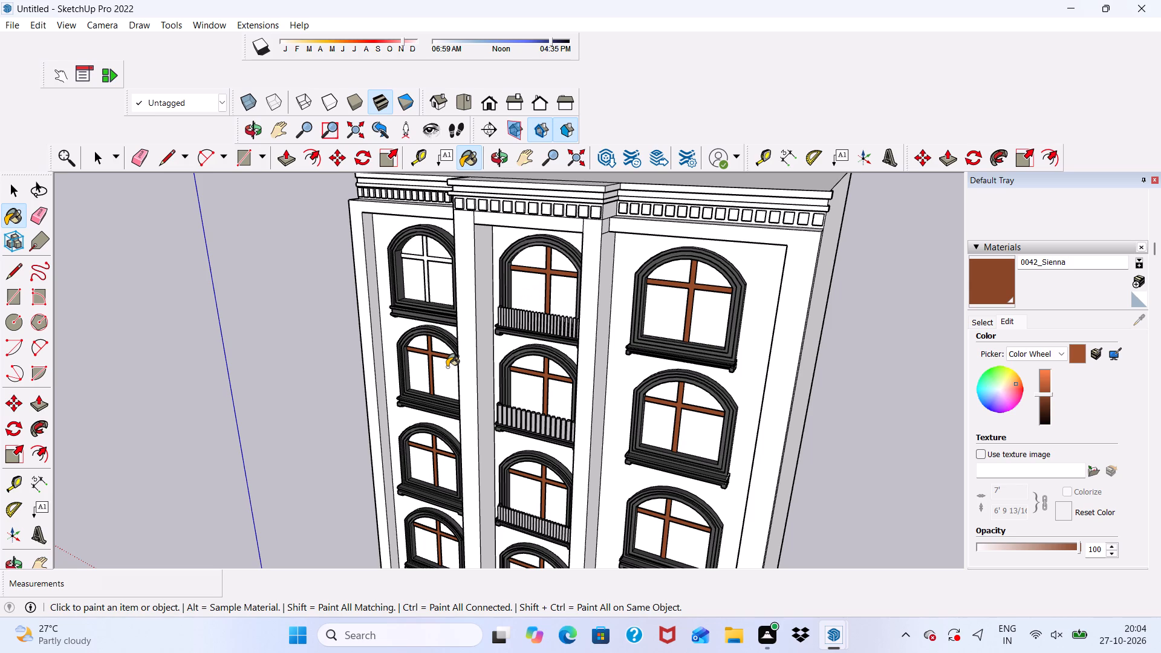
{"action": "scroll", "coordinate": [447, 367], "scroll_direction": "up", "scroll_amount": 1}
{"action": "scroll", "coordinate": [439, 319], "scroll_direction": "up", "scroll_amount": 4}
{"action": "scroll", "coordinate": [423, 226], "scroll_direction": "up", "scroll_amount": 4}
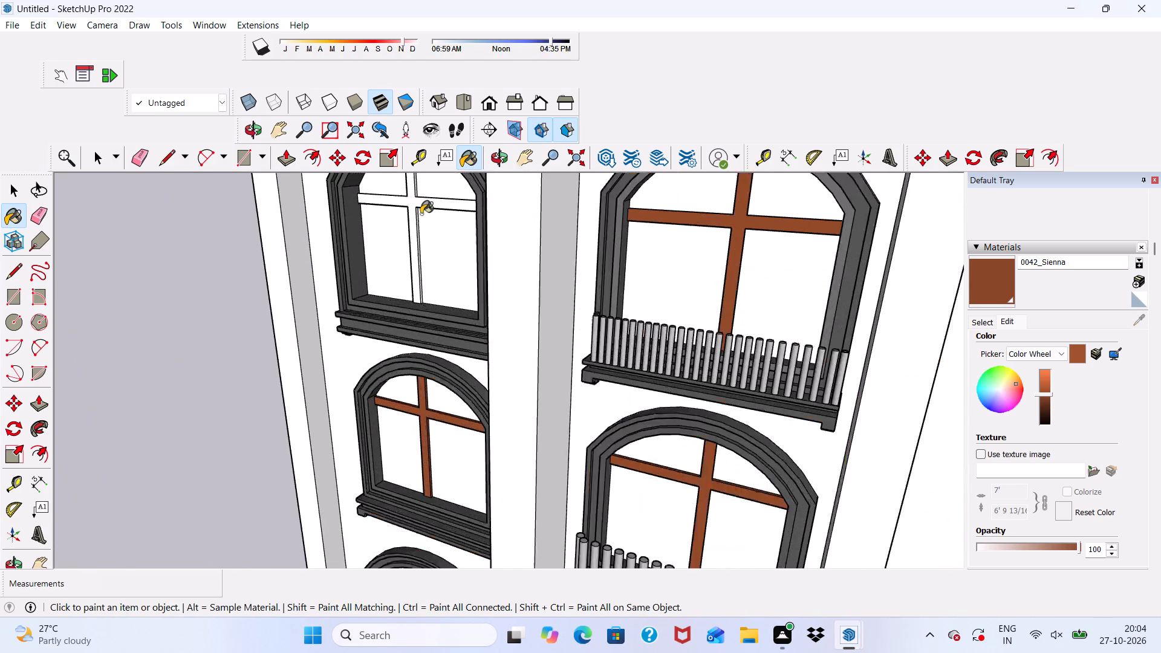
{"action": "scroll", "coordinate": [421, 214], "scroll_direction": "up", "scroll_amount": 2}
{"action": "left_click", "coordinate": [404, 206]}
{"action": "scroll", "coordinate": [406, 206], "scroll_direction": "down", "scroll_amount": 7}
{"action": "scroll", "coordinate": [408, 188], "scroll_direction": "up", "scroll_amount": 7}
{"action": "scroll", "coordinate": [408, 187], "scroll_direction": "down", "scroll_amount": 1}
{"action": "scroll", "coordinate": [418, 236], "scroll_direction": "up", "scroll_amount": 5}
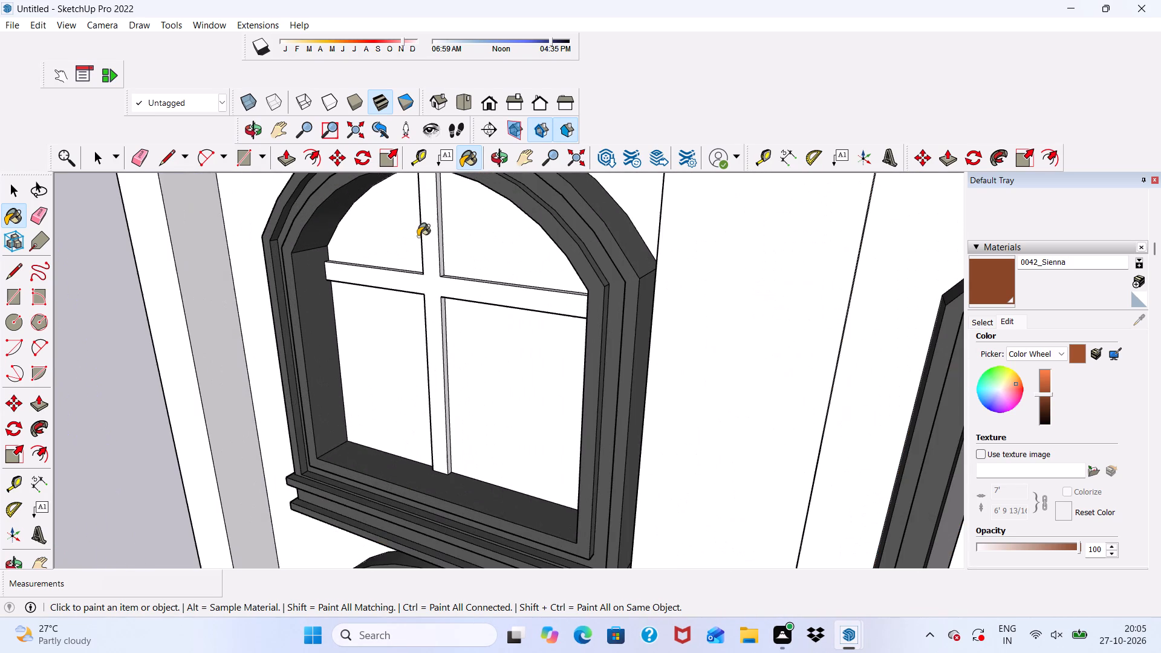
{"action": "left_click", "coordinate": [424, 235]}
Paint the horizontal glazing bars' top edges and the vertical bar's upper and lower right sides with 0042_Sienna in the left column's top window.
{"action": "scroll", "coordinate": [452, 268], "scroll_direction": "up", "scroll_amount": 9}
{"action": "scroll", "coordinate": [452, 267], "scroll_direction": "down", "scroll_amount": 1}
{"action": "middle_click_drag", "start_coordinate": [452, 267], "coordinate": [465, 313]}
{"action": "scroll", "coordinate": [465, 313], "scroll_direction": "up", "scroll_amount": 1}
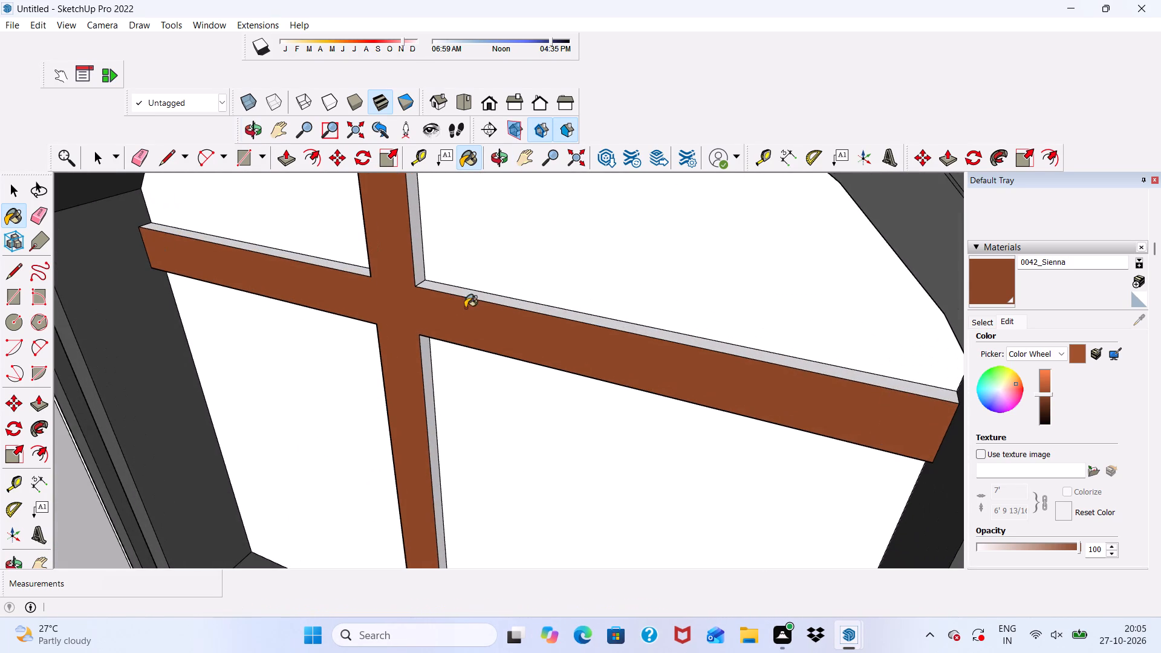
{"action": "left_click", "coordinate": [464, 293]}
{"action": "left_click", "coordinate": [416, 223]}
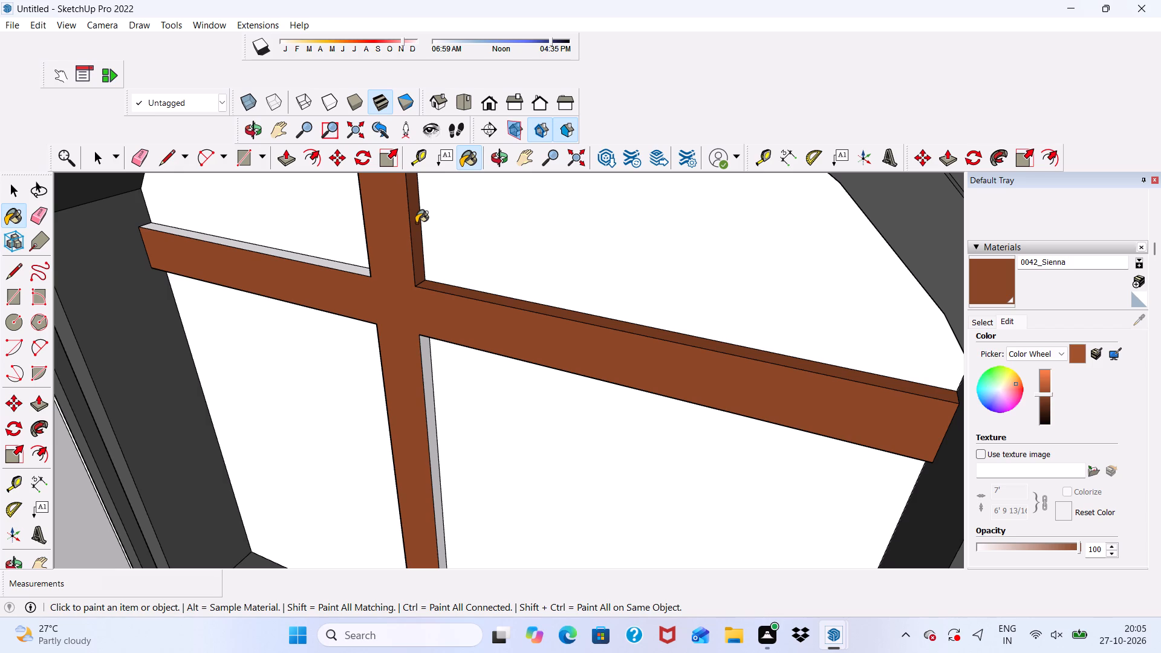
{"action": "scroll", "coordinate": [426, 264], "scroll_direction": "up", "scroll_amount": 7}
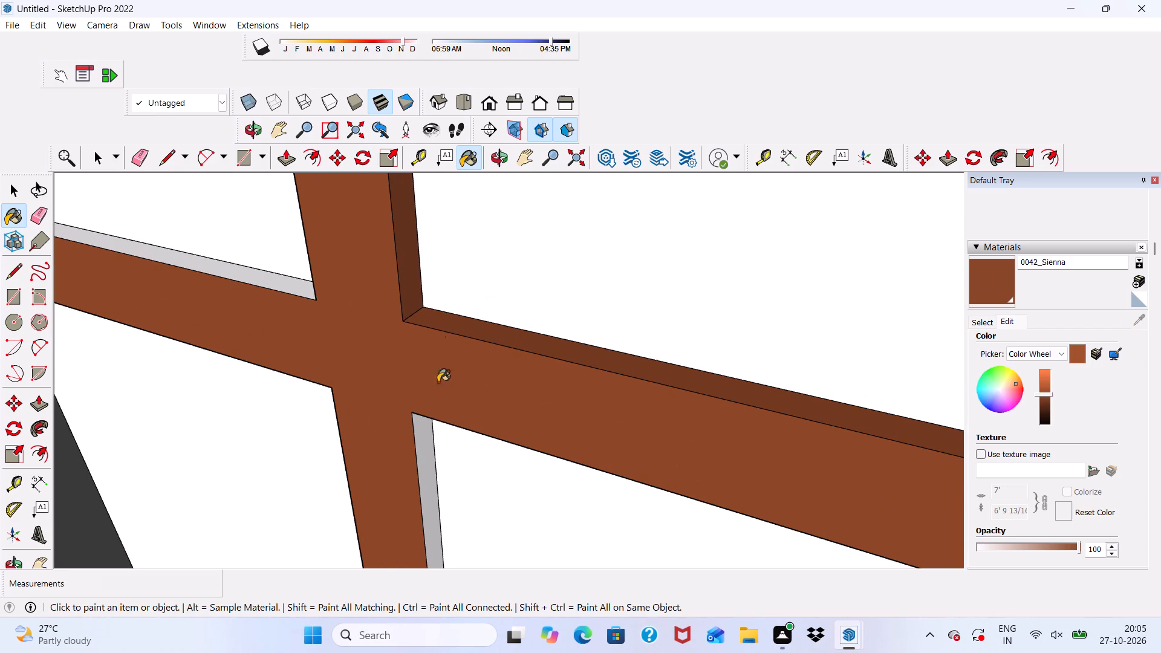
{"action": "left_click", "coordinate": [428, 460]}
{"action": "scroll", "coordinate": [262, 316], "scroll_direction": "up", "scroll_amount": 1}
{"action": "left_click", "coordinate": [273, 278]}
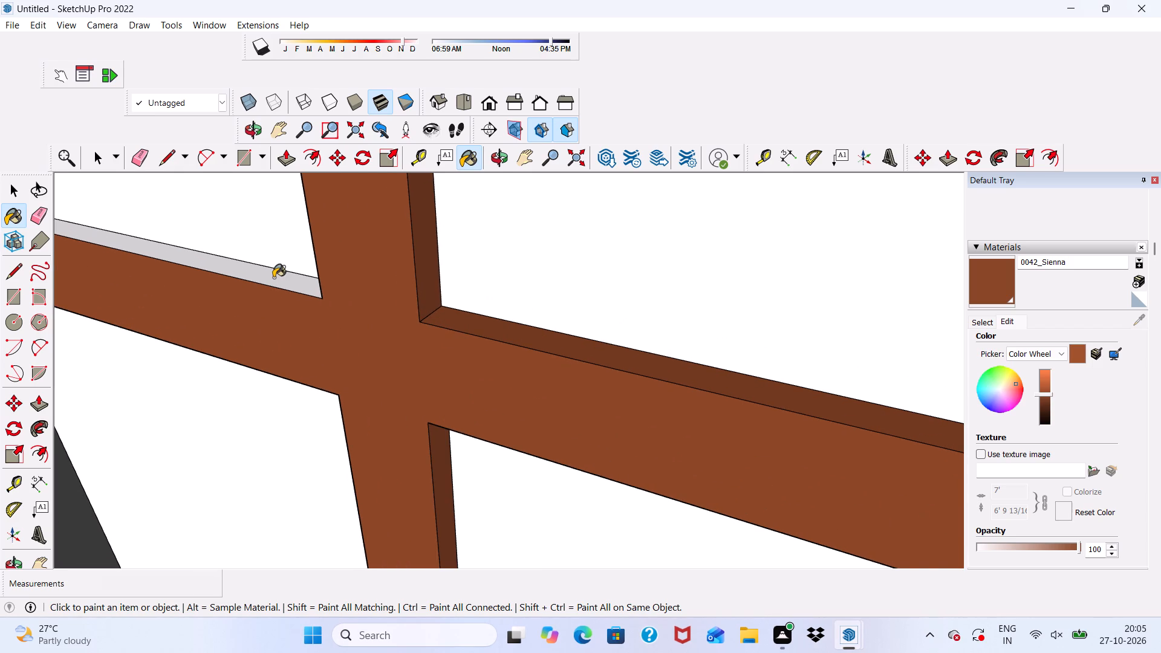
Paint the upper and lower left sides of the vertical glazing bar with 0042_Sienna in the left column's top window.
{"action": "scroll", "coordinate": [273, 278], "scroll_direction": "down", "scroll_amount": 5}
{"action": "middle_click_drag", "start_coordinate": [291, 317], "coordinate": [639, 278]}
{"action": "scroll", "coordinate": [490, 313], "scroll_direction": "up", "scroll_amount": 3}
{"action": "left_click", "coordinate": [442, 288]}
{"action": "scroll", "coordinate": [442, 288], "scroll_direction": "down", "scroll_amount": 6}
{"action": "scroll", "coordinate": [436, 433], "scroll_direction": "up", "scroll_amount": 3}
{"action": "left_click", "coordinate": [452, 458]}
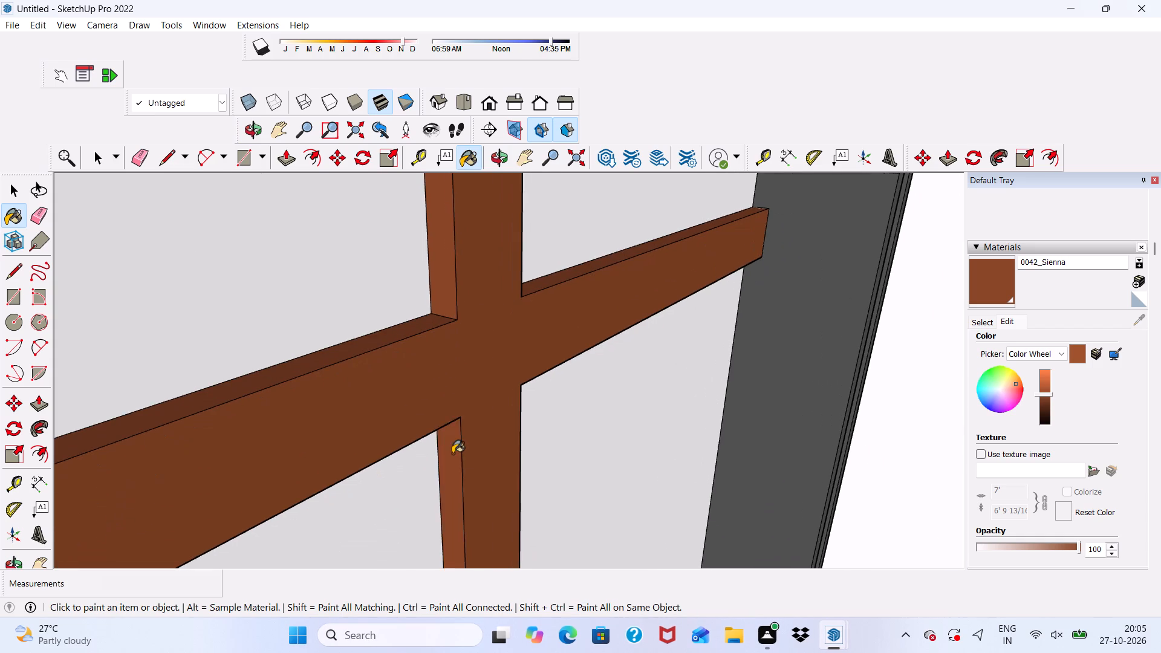
Paint the undersides of both horizontal glazing bars with 0042_Sienna in the left column's top window.
{"action": "scroll", "coordinate": [452, 453], "scroll_direction": "down", "scroll_amount": 5}
{"action": "middle_click_drag", "start_coordinate": [456, 467], "coordinate": [133, 242]}
{"action": "scroll", "coordinate": [169, 362], "scroll_direction": "up", "scroll_amount": 3}
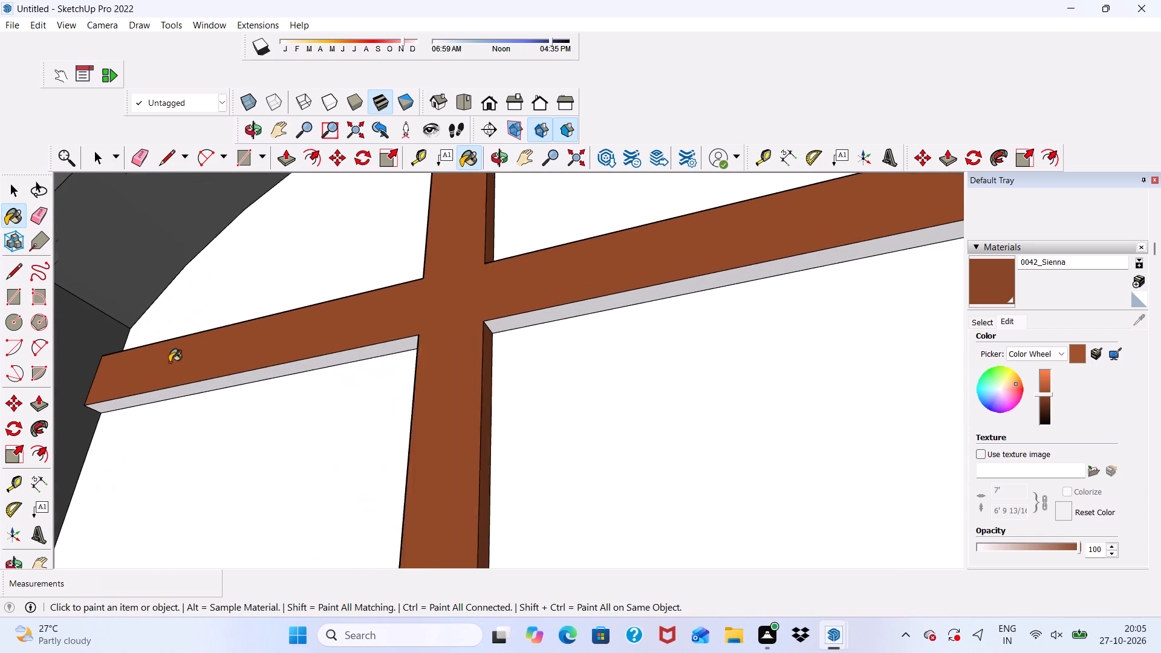
{"action": "scroll", "coordinate": [169, 362], "scroll_direction": "up", "scroll_amount": 2}
{"action": "left_click", "coordinate": [181, 392]}
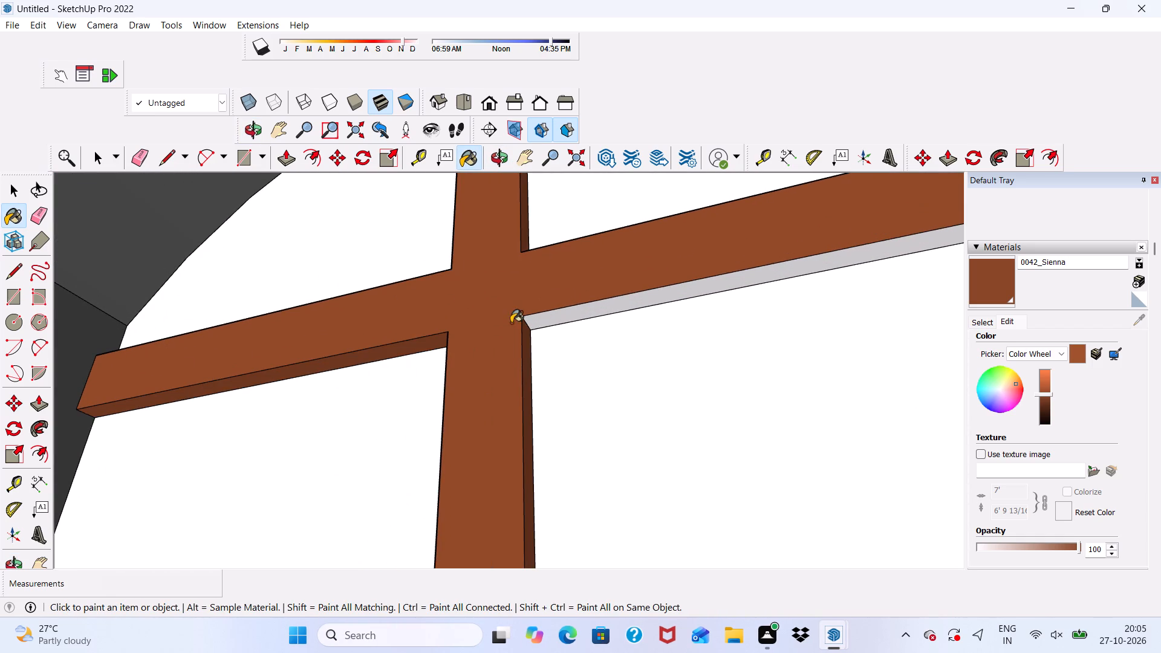
{"action": "left_click", "coordinate": [550, 317]}
Examine the whole facade from the front and from above to check the glazing bars in all three window columns.
{"action": "scroll", "coordinate": [554, 307], "scroll_direction": "down", "scroll_amount": 6}
{"action": "middle_click_drag", "start_coordinate": [511, 320], "coordinate": [449, 531]}
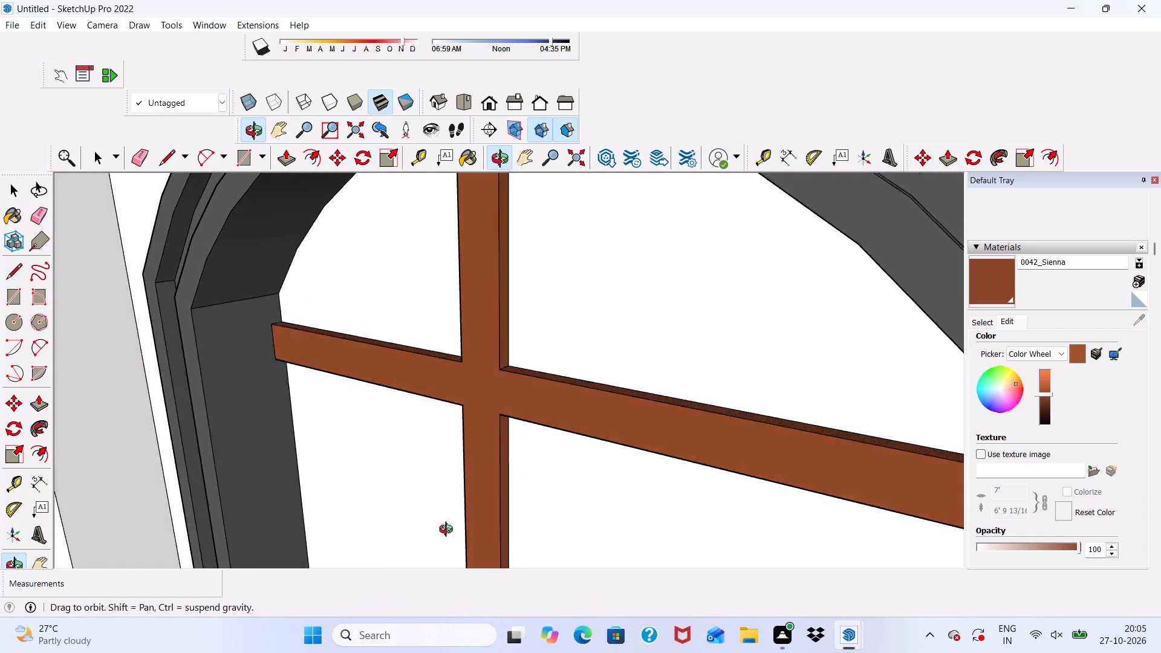
{"action": "middle_click_drag", "start_coordinate": [449, 531], "coordinate": [604, 392]}
{"action": "scroll", "coordinate": [588, 306], "scroll_direction": "down", "scroll_amount": 7}
{"action": "scroll", "coordinate": [532, 280], "scroll_direction": "down", "scroll_amount": 20}
{"action": "scroll", "coordinate": [532, 280], "scroll_direction": "down", "scroll_amount": 6}
{"action": "scroll", "coordinate": [652, 296], "scroll_direction": "up", "scroll_amount": 6}
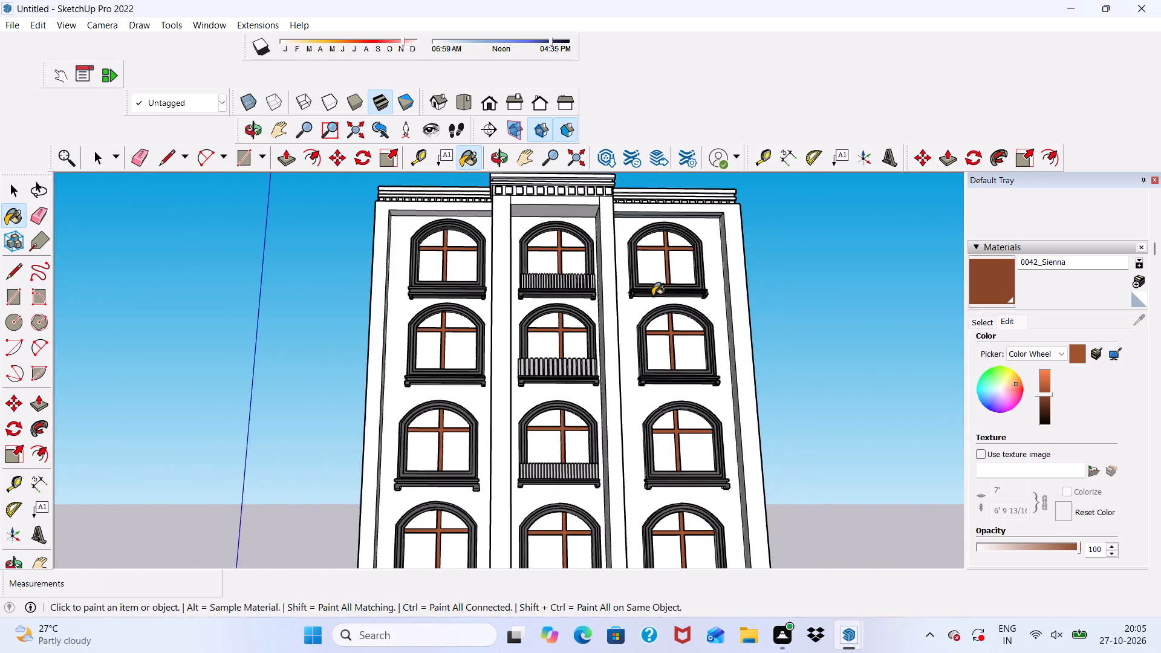
{"action": "scroll", "coordinate": [652, 296], "scroll_direction": "down", "scroll_amount": 1}
{"action": "middle_click_drag", "start_coordinate": [652, 296], "coordinate": [563, 466]}
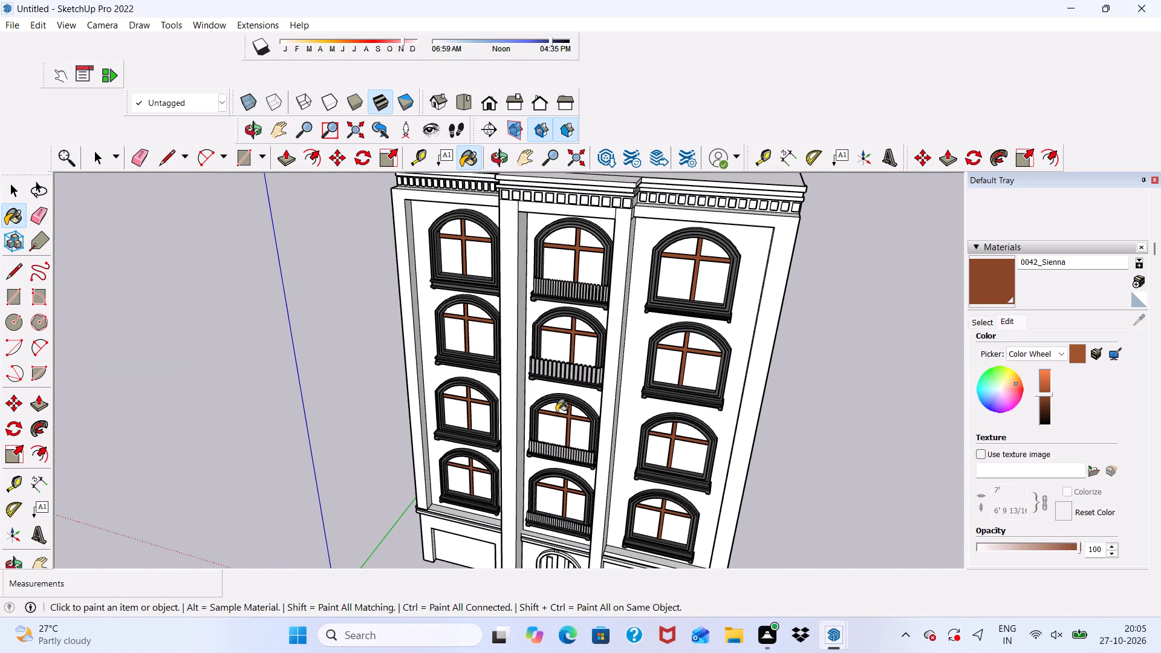
{"action": "scroll", "coordinate": [562, 363], "scroll_direction": "down", "scroll_amount": 6}
{"action": "scroll", "coordinate": [554, 427], "scroll_direction": "up", "scroll_amount": 6}
{"action": "scroll", "coordinate": [598, 260], "scroll_direction": "up", "scroll_amount": 2}
{"action": "scroll", "coordinate": [598, 258], "scroll_direction": "down", "scroll_amount": 2}
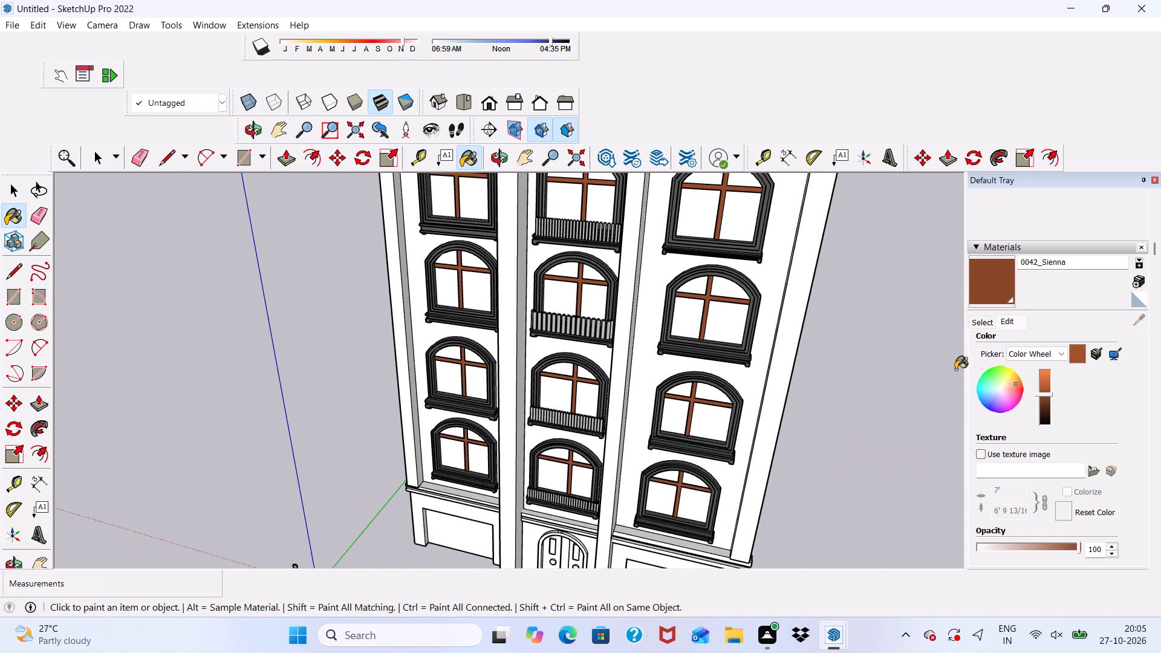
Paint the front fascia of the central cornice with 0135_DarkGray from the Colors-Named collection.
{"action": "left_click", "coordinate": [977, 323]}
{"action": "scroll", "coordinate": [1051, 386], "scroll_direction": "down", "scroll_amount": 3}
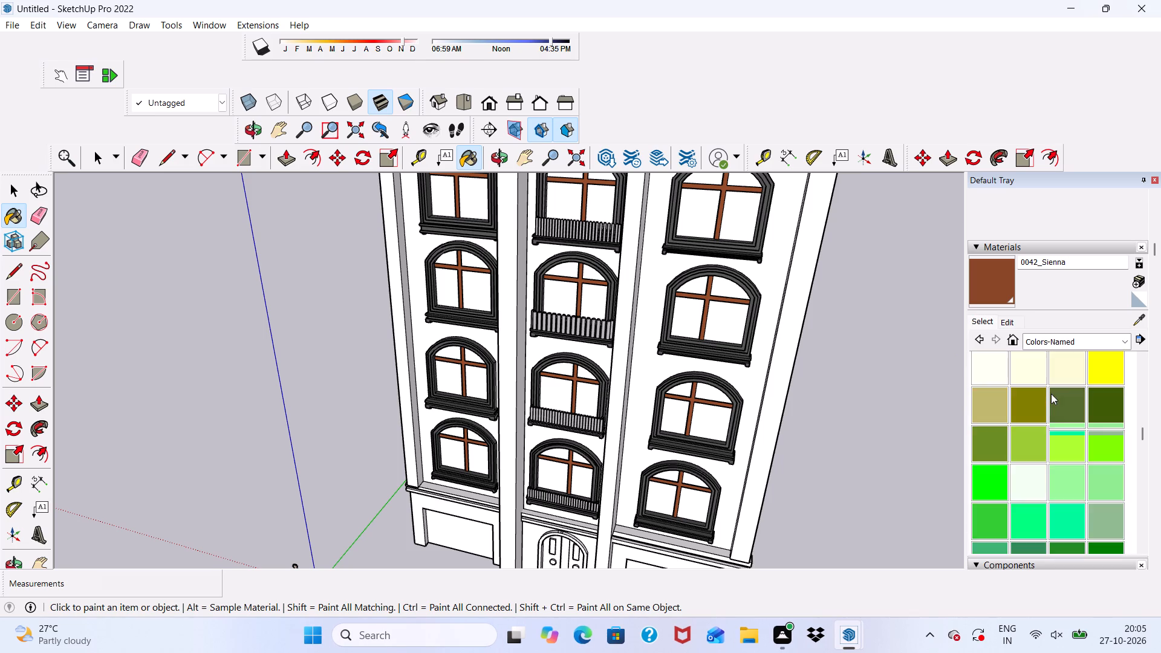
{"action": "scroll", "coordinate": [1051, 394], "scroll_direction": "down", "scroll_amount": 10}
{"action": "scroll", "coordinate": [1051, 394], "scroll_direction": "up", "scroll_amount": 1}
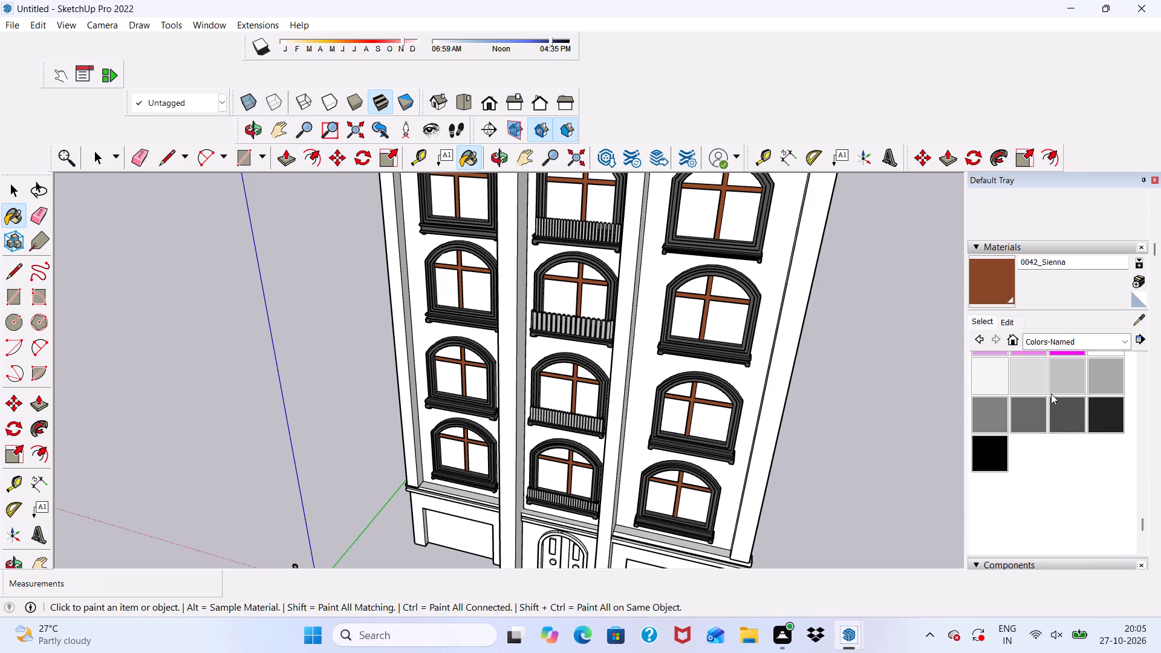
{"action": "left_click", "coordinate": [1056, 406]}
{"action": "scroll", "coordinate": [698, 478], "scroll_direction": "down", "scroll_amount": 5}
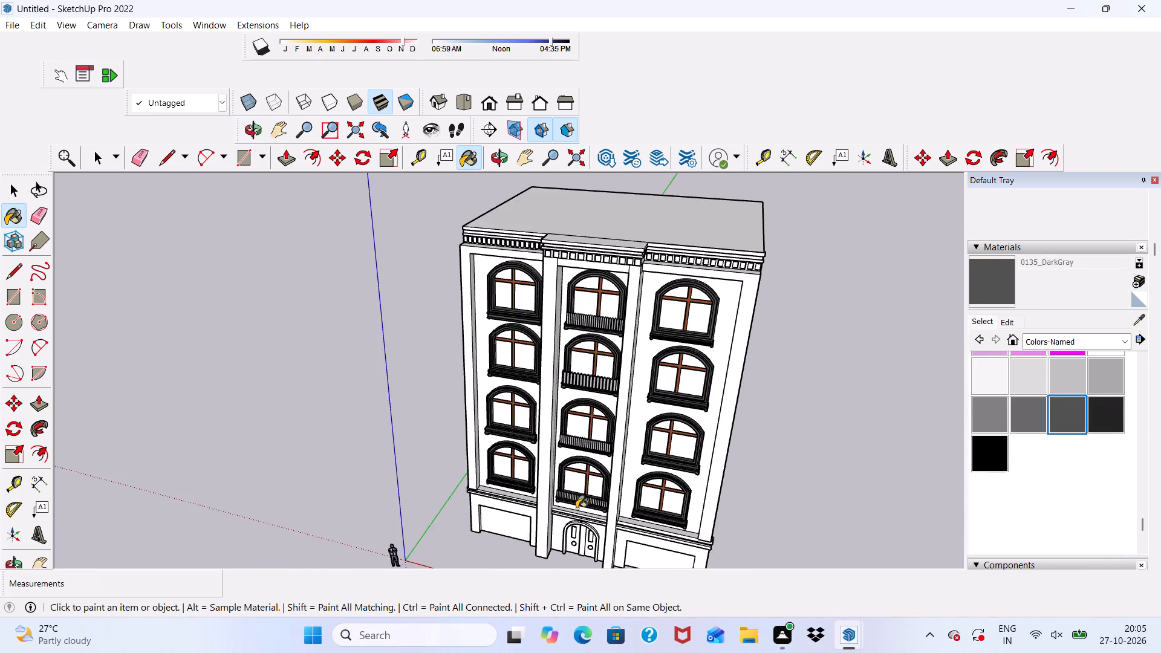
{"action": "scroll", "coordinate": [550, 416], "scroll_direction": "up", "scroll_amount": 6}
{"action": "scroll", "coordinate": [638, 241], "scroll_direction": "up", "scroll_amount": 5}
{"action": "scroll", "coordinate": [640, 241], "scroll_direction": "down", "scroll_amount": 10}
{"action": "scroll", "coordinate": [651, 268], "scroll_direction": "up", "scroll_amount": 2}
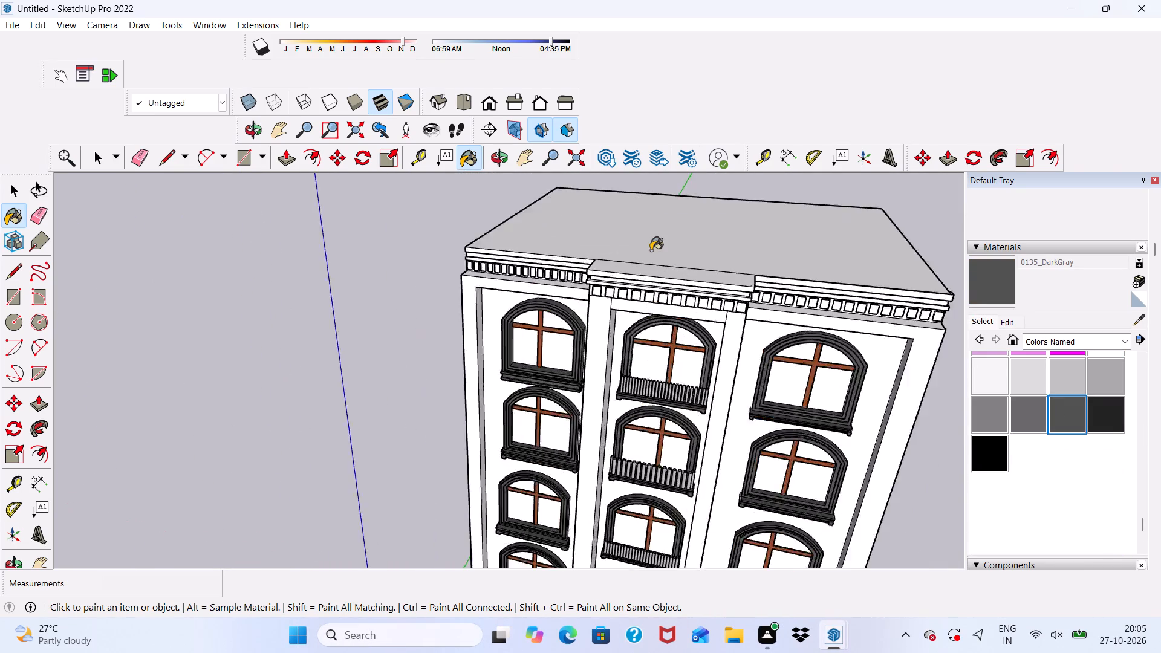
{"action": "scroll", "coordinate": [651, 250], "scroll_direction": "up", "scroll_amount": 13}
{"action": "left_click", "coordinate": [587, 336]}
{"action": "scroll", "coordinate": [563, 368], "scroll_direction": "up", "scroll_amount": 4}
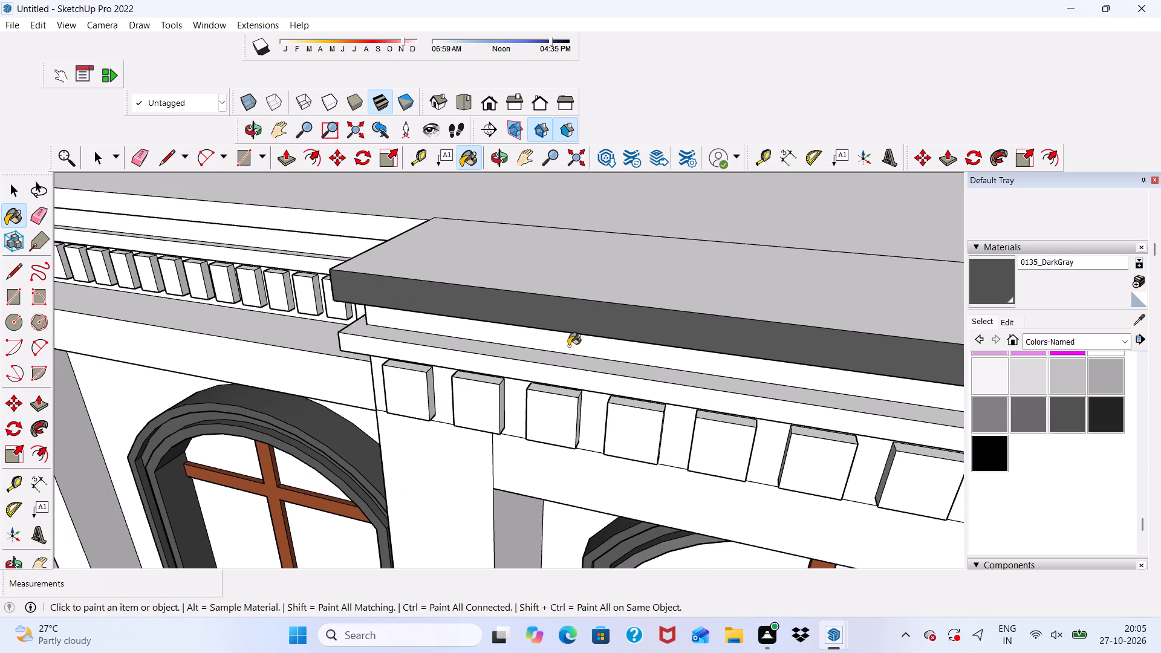
Paint the central cornice's front fascia, the band beneath it, its top surface and the lower ledge's front with 0134_DimGray.
{"action": "left_click", "coordinate": [1032, 408]}
{"action": "scroll", "coordinate": [772, 370], "scroll_direction": "up", "scroll_amount": 2}
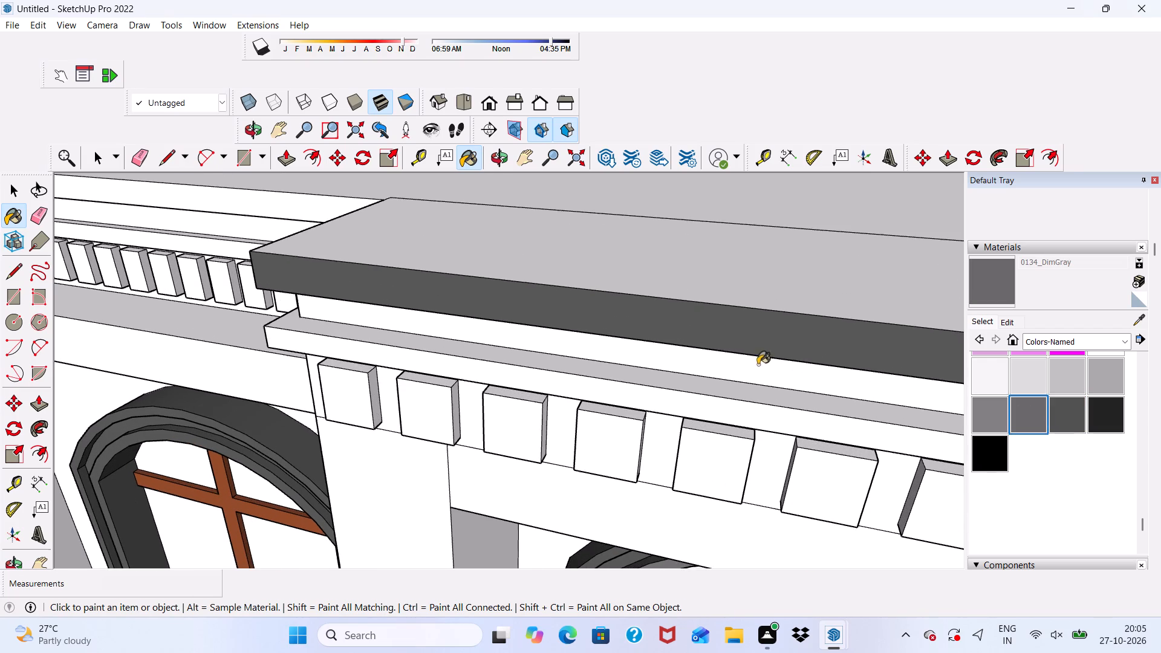
{"action": "left_click", "coordinate": [757, 335]}
{"action": "scroll", "coordinate": [678, 380], "scroll_direction": "up", "scroll_amount": 2}
{"action": "left_click", "coordinate": [675, 363]}
{"action": "scroll", "coordinate": [674, 363], "scroll_direction": "down", "scroll_amount": 6}
{"action": "middle_click_drag", "start_coordinate": [494, 414], "coordinate": [498, 423]}
{"action": "left_click", "coordinate": [487, 290]}
{"action": "middle_click_drag", "start_coordinate": [489, 315], "coordinate": [590, 221]}
{"action": "scroll", "coordinate": [593, 235], "scroll_direction": "up", "scroll_amount": 3}
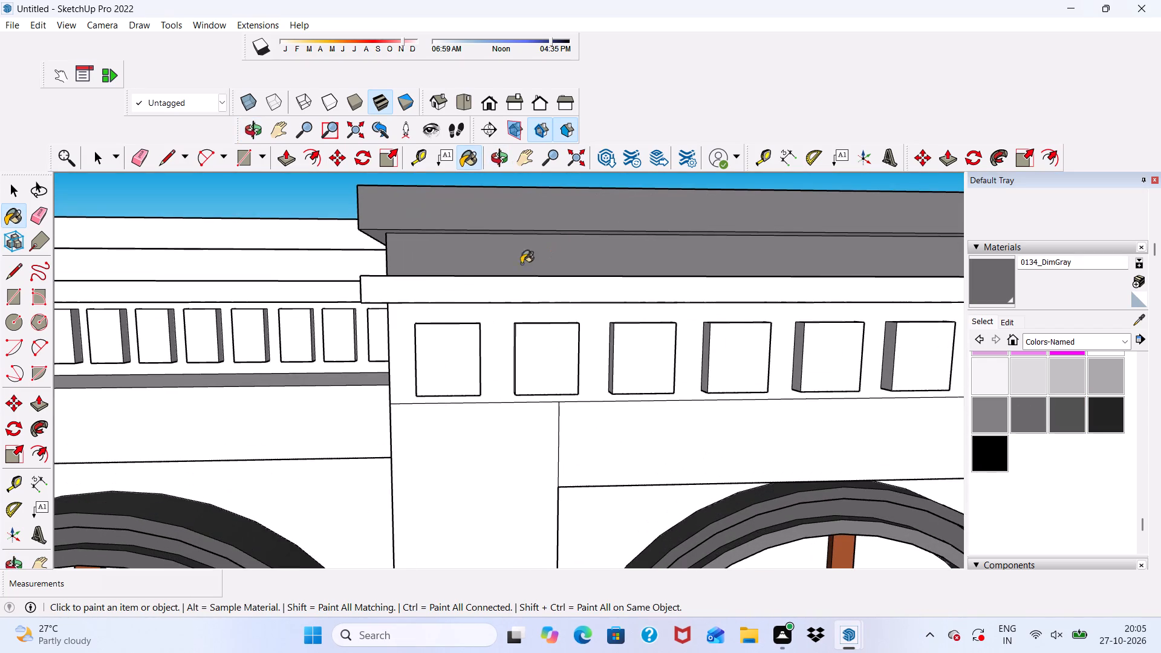
{"action": "left_click", "coordinate": [441, 287]}
Paint the central cornice's lower ledge top and the left end faces of its ledge, band and fascia with 0134_DimGray.
{"action": "middle_click_drag", "start_coordinate": [443, 290], "coordinate": [594, 383]}
{"action": "scroll", "coordinate": [498, 372], "scroll_direction": "up", "scroll_amount": 4}
{"action": "left_click", "coordinate": [509, 382]}
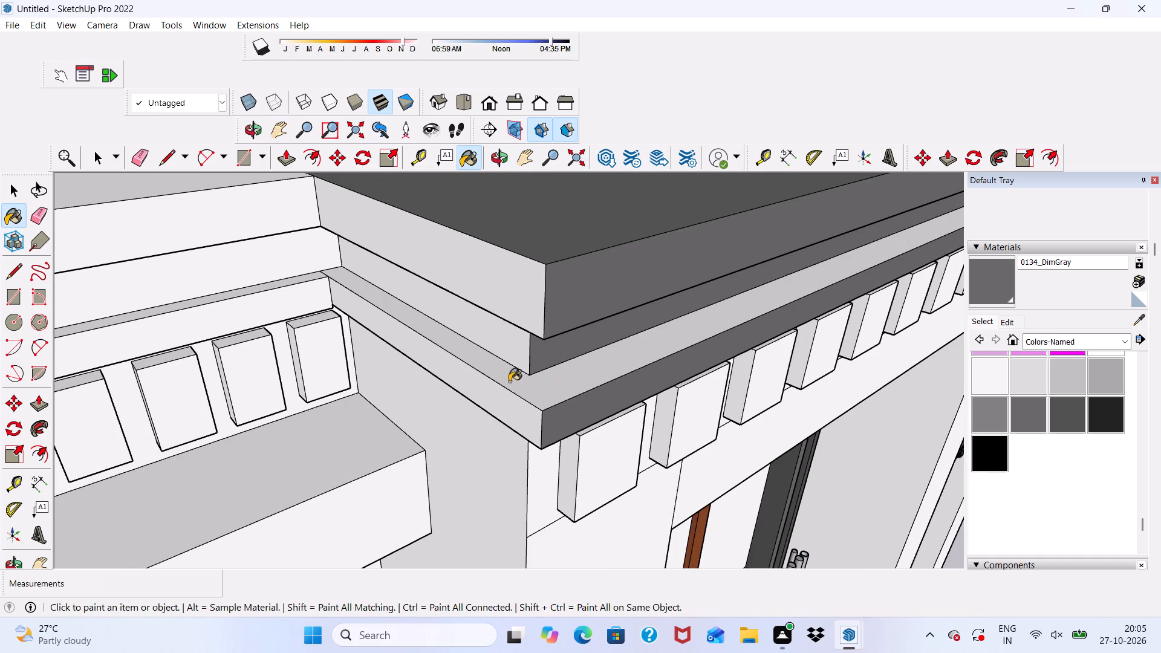
{"action": "left_click", "coordinate": [513, 412]}
{"action": "left_click", "coordinate": [496, 351]}
{"action": "left_click", "coordinate": [510, 279]}
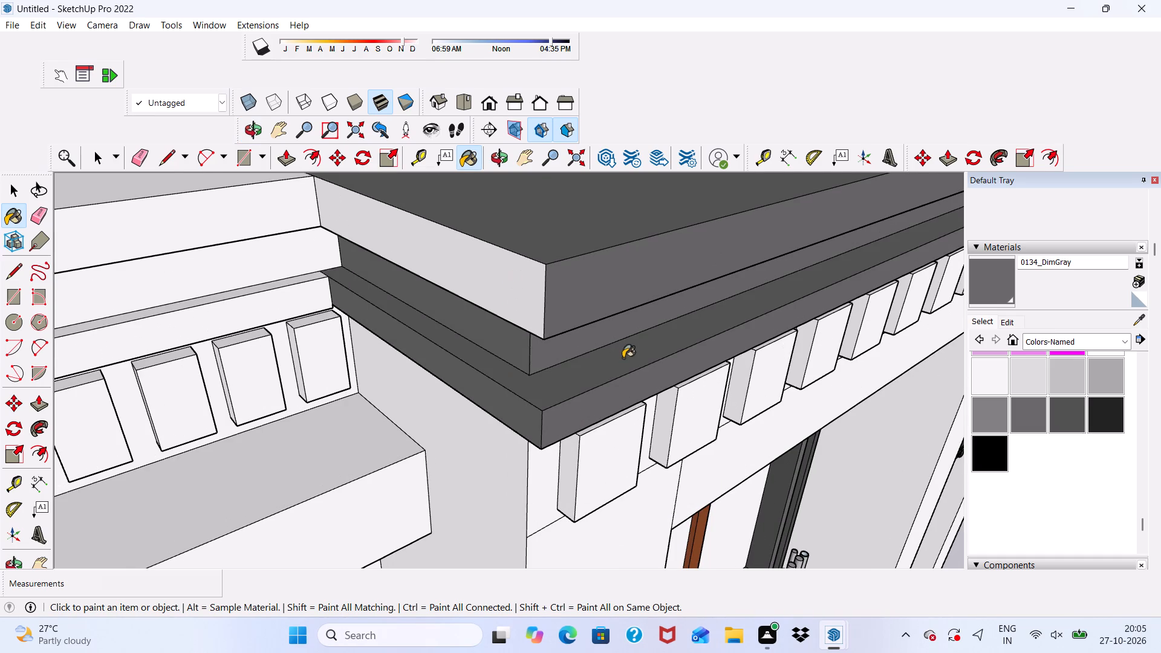
Paint the undersides of the central cornice's upper fascia and lower ledge with 0134_DimGray.
{"action": "scroll", "coordinate": [623, 358], "scroll_direction": "down", "scroll_amount": 1}
{"action": "middle_click_drag", "start_coordinate": [623, 358], "coordinate": [521, 254]}
{"action": "scroll", "coordinate": [487, 258], "scroll_direction": "up", "scroll_amount": 1}
{"action": "scroll", "coordinate": [425, 217], "scroll_direction": "up", "scroll_amount": 3}
{"action": "left_click", "coordinate": [419, 203]}
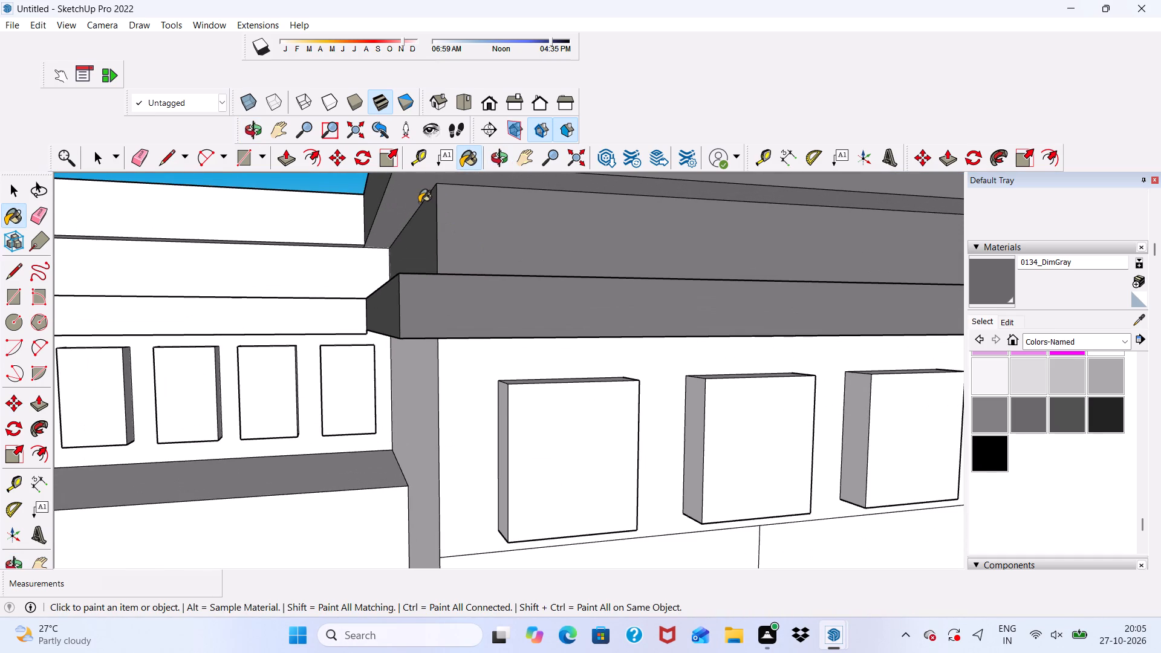
{"action": "scroll", "coordinate": [432, 316], "scroll_direction": "down", "scroll_amount": 4}
{"action": "middle_click_drag", "start_coordinate": [473, 406], "coordinate": [554, 283]}
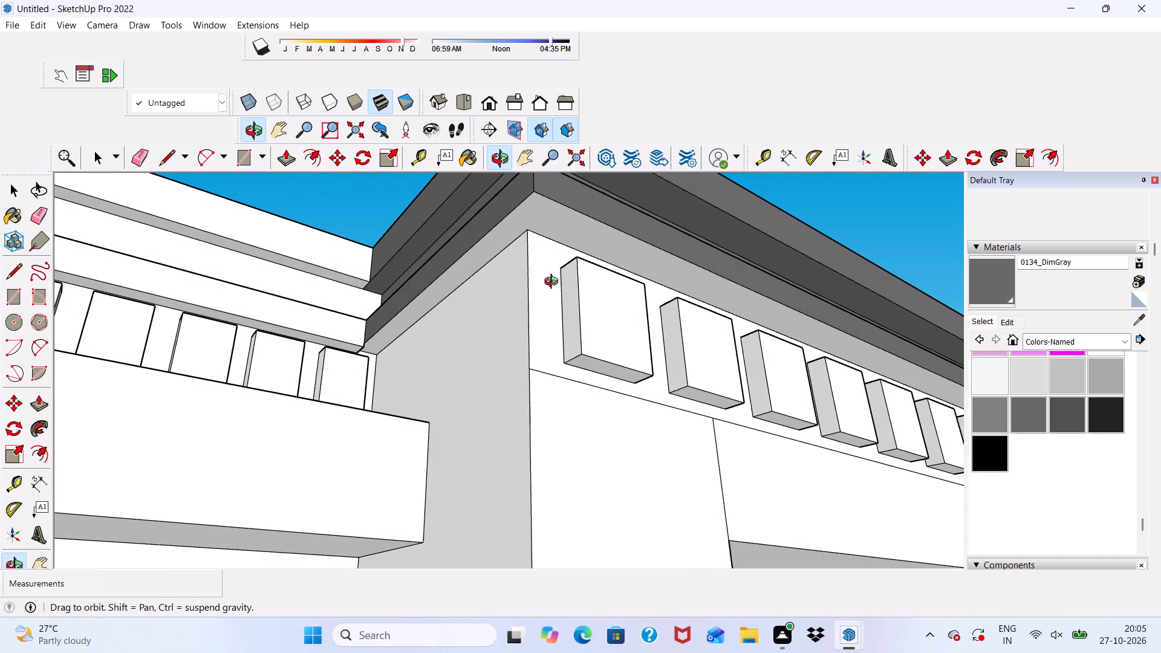
{"action": "middle_click_drag", "start_coordinate": [554, 283], "coordinate": [554, 285]}
{"action": "left_click", "coordinate": [538, 213]}
Paint the left wing cornice's ledge, band and fascia fronts and their undersides with 0134_DimGray.
{"action": "scroll", "coordinate": [329, 292], "scroll_direction": "down", "scroll_amount": 1}
{"action": "scroll", "coordinate": [309, 305], "scroll_direction": "up", "scroll_amount": 3}
{"action": "left_click", "coordinate": [301, 328]}
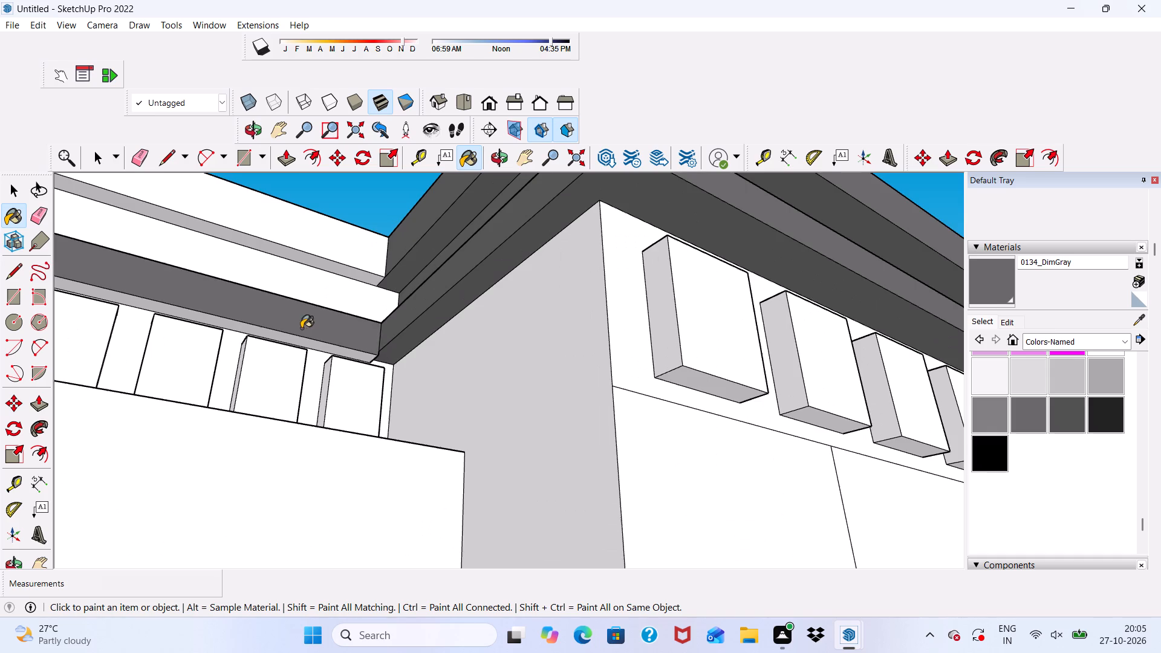
{"action": "scroll", "coordinate": [282, 336], "scroll_direction": "up", "scroll_amount": 1}
{"action": "left_click", "coordinate": [281, 336]}
{"action": "left_click", "coordinate": [308, 271]}
{"action": "left_click", "coordinate": [319, 232]}
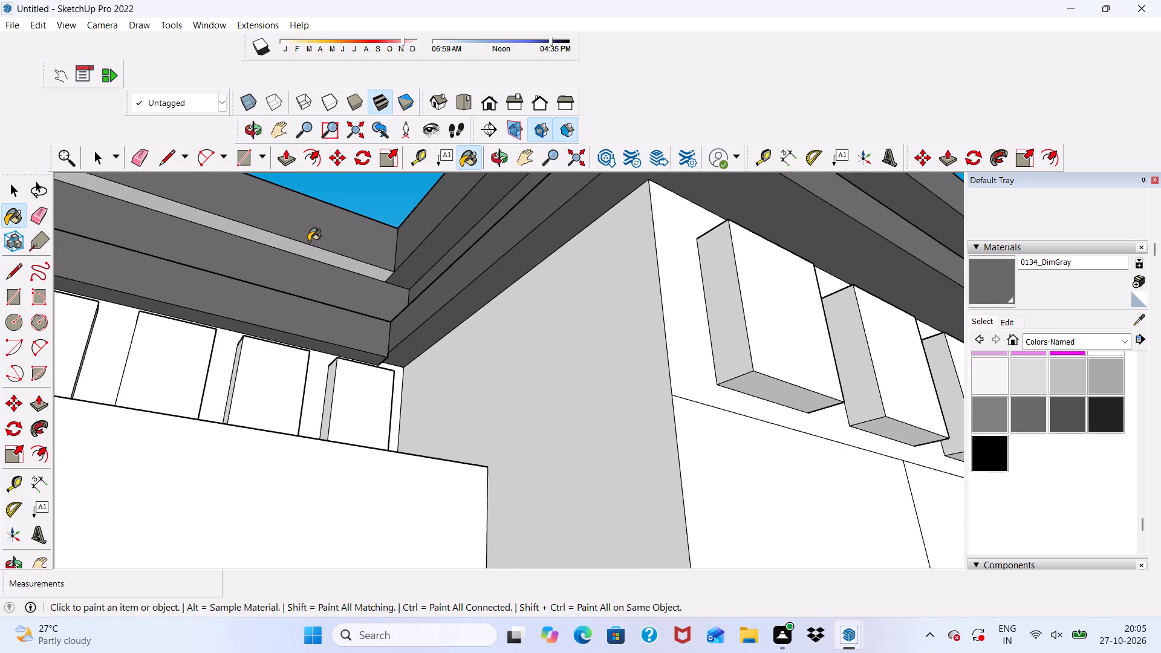
{"action": "left_click", "coordinate": [300, 250]}
Paint the right end faces of the central cornice's lower ledge, band and upper fascia with 0134_DimGray.
{"action": "scroll", "coordinate": [300, 250], "scroll_direction": "down", "scroll_amount": 12}
{"action": "middle_click_drag", "start_coordinate": [492, 337], "coordinate": [316, 513]}
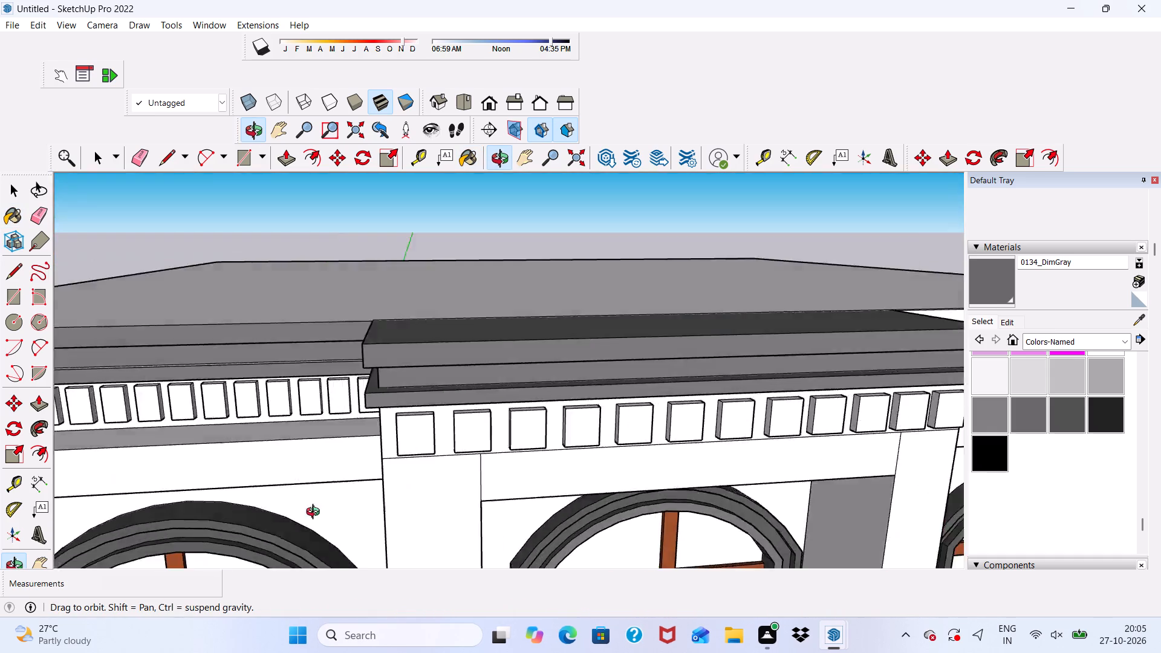
{"action": "middle_click_drag", "start_coordinate": [316, 513], "coordinate": [229, 496]}
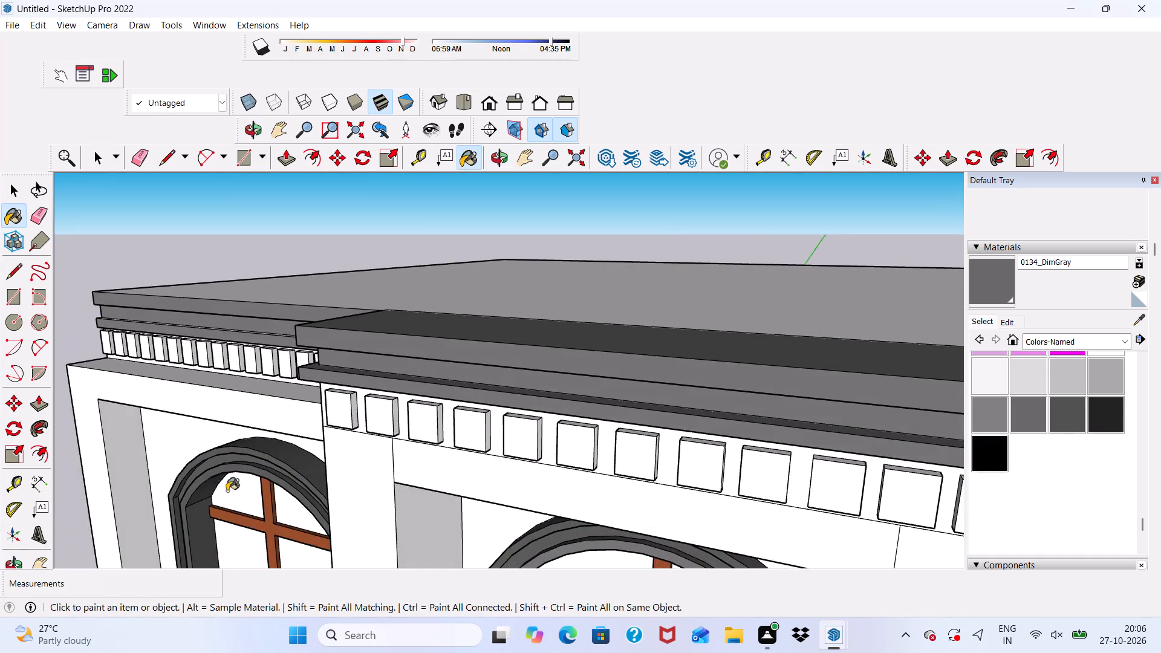
{"action": "scroll", "coordinate": [290, 413], "scroll_direction": "down", "scroll_amount": 8}
{"action": "scroll", "coordinate": [590, 409], "scroll_direction": "up", "scroll_amount": 15}
{"action": "scroll", "coordinate": [592, 398], "scroll_direction": "down", "scroll_amount": 1}
{"action": "scroll", "coordinate": [607, 429], "scroll_direction": "up", "scroll_amount": 2}
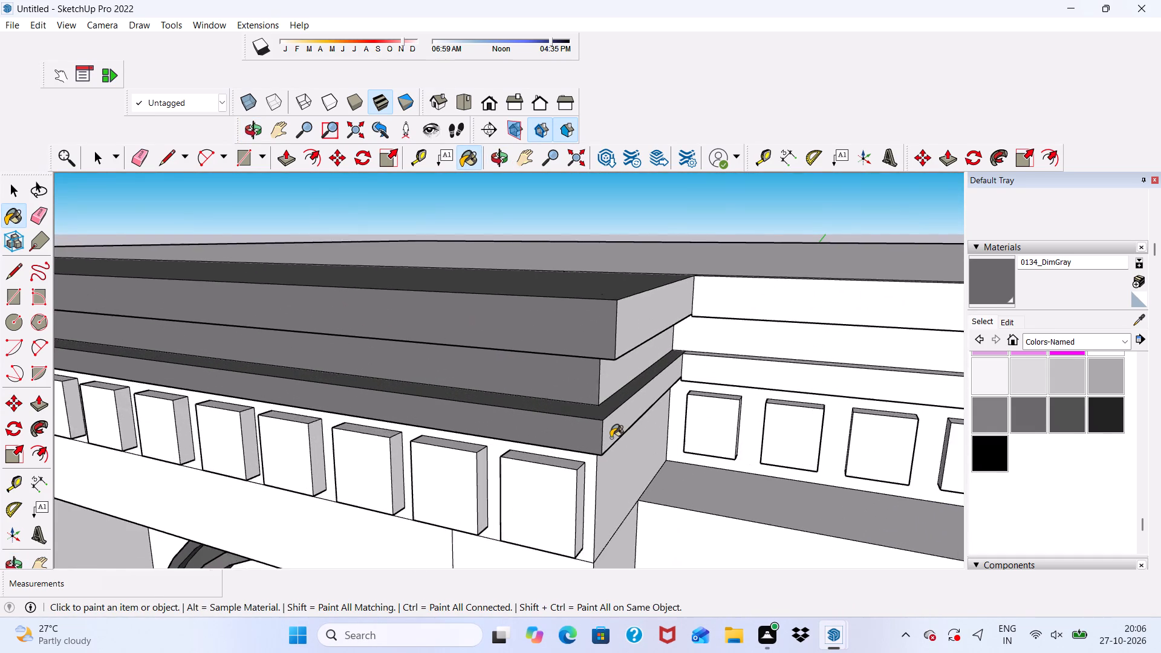
{"action": "scroll", "coordinate": [611, 438], "scroll_direction": "up", "scroll_amount": 1}
{"action": "left_click", "coordinate": [611, 438]}
{"action": "left_click", "coordinate": [607, 365]}
{"action": "left_click", "coordinate": [626, 281]}
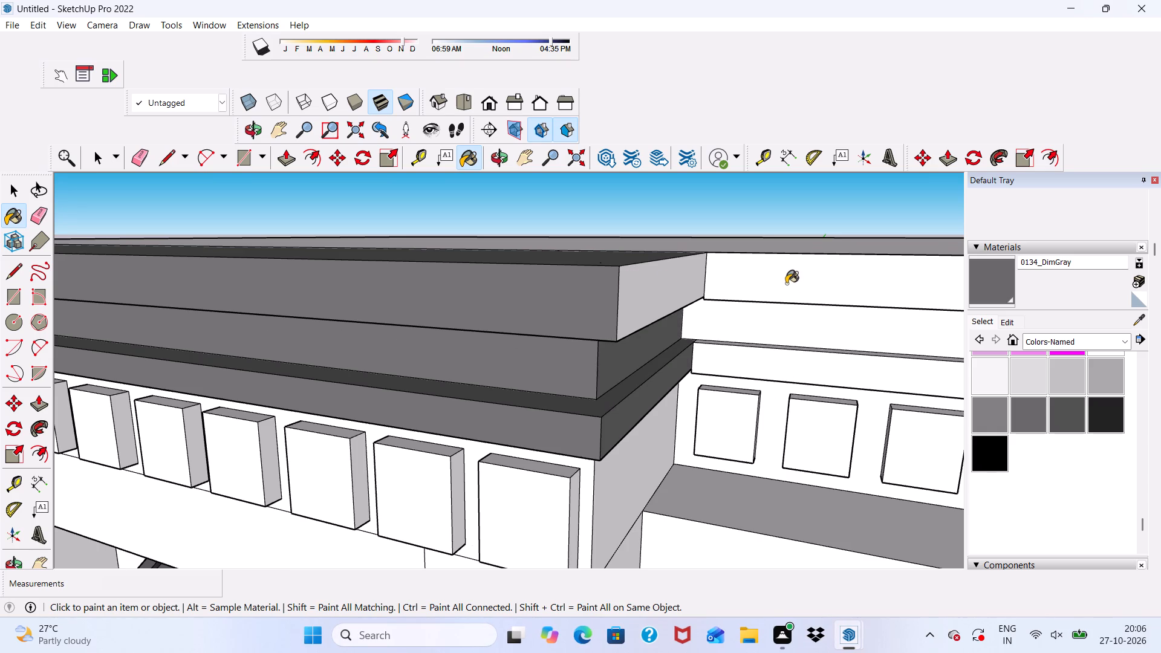
Paint the right wing cornice's fascia, band and ledge fronts and their undersides with 0134_DimGray.
{"action": "left_click", "coordinate": [786, 284]}
{"action": "left_click", "coordinate": [703, 324]}
{"action": "scroll", "coordinate": [701, 325], "scroll_direction": "down", "scroll_amount": 2}
{"action": "middle_click_drag", "start_coordinate": [695, 363], "coordinate": [738, 246]}
{"action": "scroll", "coordinate": [744, 269], "scroll_direction": "up", "scroll_amount": 4}
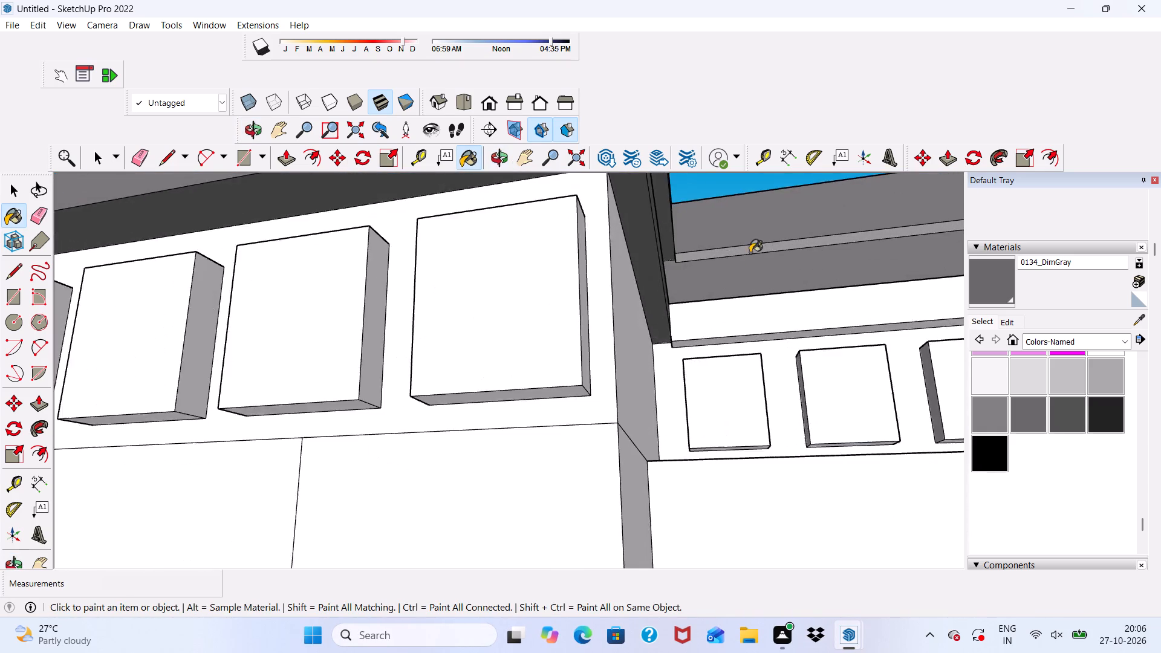
{"action": "scroll", "coordinate": [750, 253], "scroll_direction": "up", "scroll_amount": 6}
{"action": "left_click", "coordinate": [750, 246]}
{"action": "left_click", "coordinate": [648, 363]}
{"action": "scroll", "coordinate": [614, 307], "scroll_direction": "down", "scroll_amount": 5}
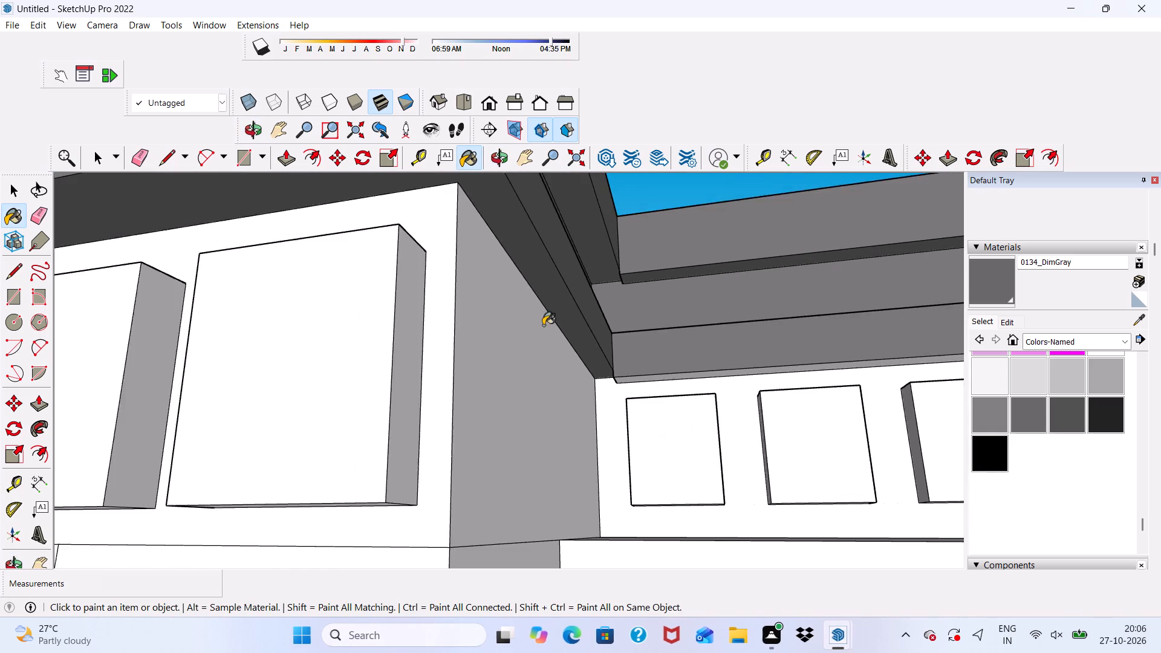
{"action": "scroll", "coordinate": [543, 325], "scroll_direction": "down", "scroll_amount": 3}
{"action": "scroll", "coordinate": [620, 360], "scroll_direction": "up", "scroll_amount": 5}
{"action": "left_click", "coordinate": [606, 371]}
Paint the narrow strip along the roof edge and the lower ledge's top on the right wing cornice with 0134_DimGray.
{"action": "scroll", "coordinate": [536, 359], "scroll_direction": "down", "scroll_amount": 5}
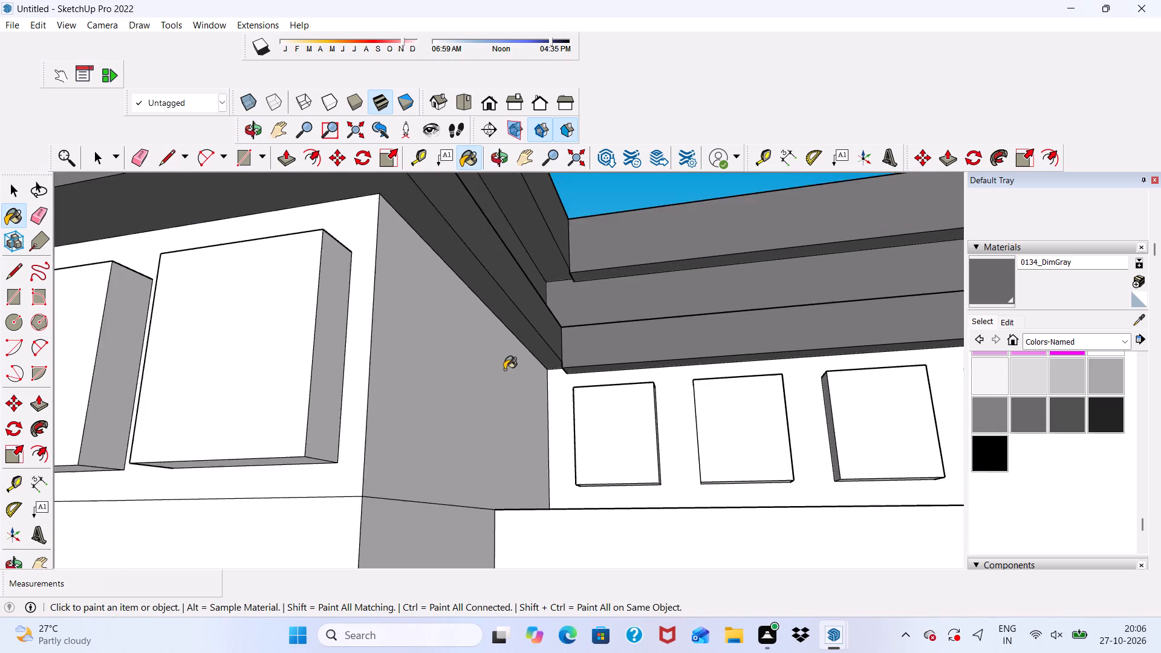
{"action": "scroll", "coordinate": [504, 369], "scroll_direction": "down", "scroll_amount": 15}
{"action": "scroll", "coordinate": [717, 354], "scroll_direction": "down", "scroll_amount": 1}
{"action": "middle_click_drag", "start_coordinate": [753, 380], "coordinate": [645, 492]}
{"action": "scroll", "coordinate": [466, 368], "scroll_direction": "down", "scroll_amount": 6}
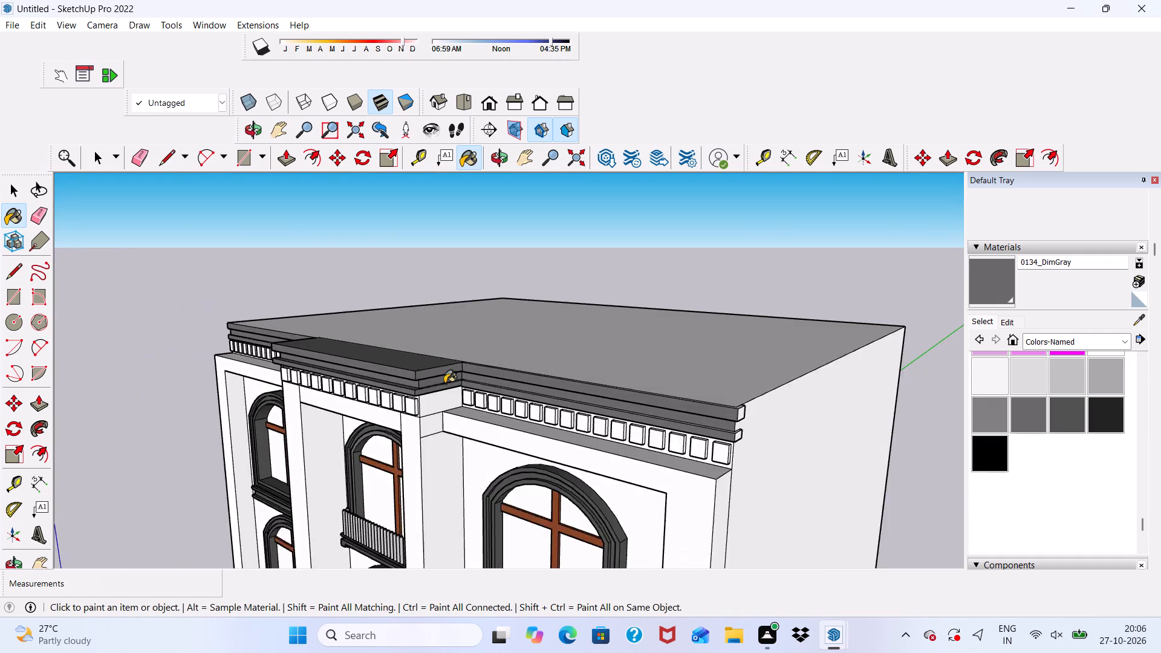
{"action": "scroll", "coordinate": [495, 352], "scroll_direction": "up", "scroll_amount": 6}
{"action": "middle_click_drag", "start_coordinate": [695, 480], "coordinate": [662, 533]}
{"action": "scroll", "coordinate": [527, 437], "scroll_direction": "up", "scroll_amount": 7}
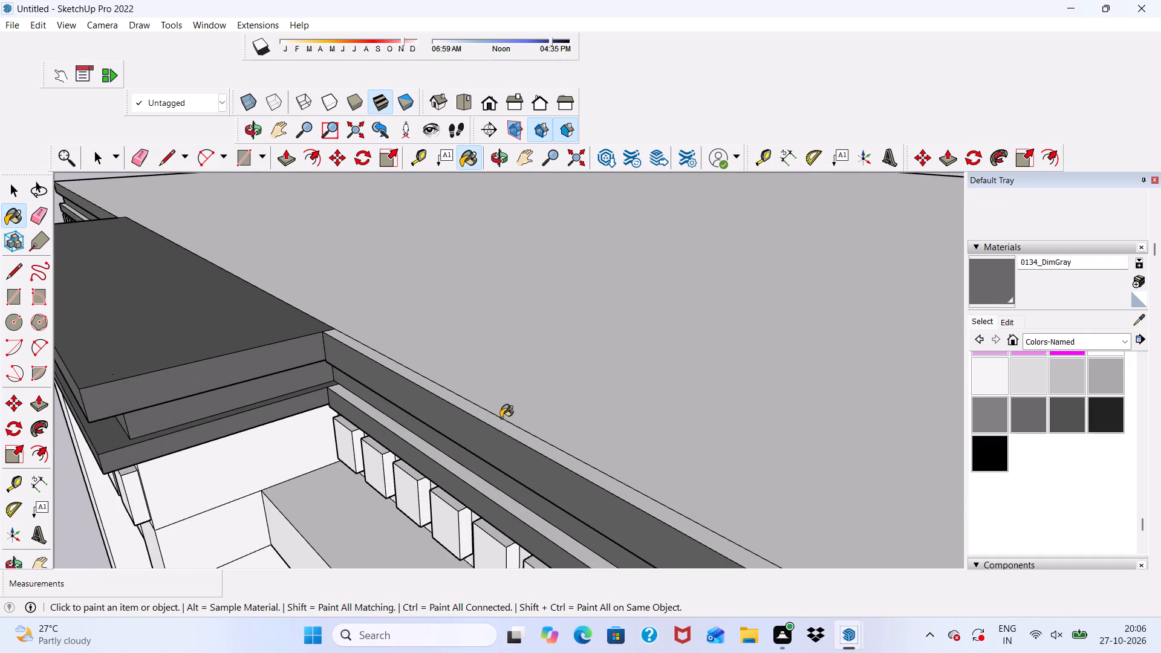
{"action": "left_click", "coordinate": [501, 418]}
{"action": "scroll", "coordinate": [479, 456], "scroll_direction": "up", "scroll_amount": 4}
{"action": "left_click", "coordinate": [486, 413]}
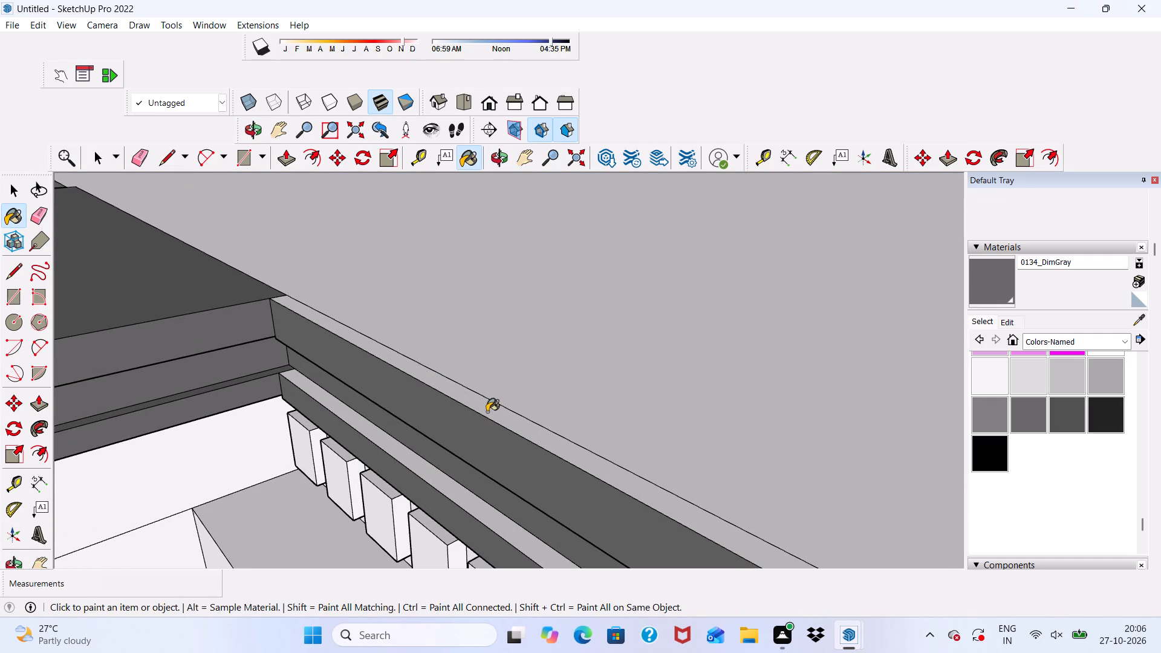
{"action": "left_click", "coordinate": [410, 465]}
Paint the outer end faces of the right wing cornice's upper fascia and lower ledge with 0134_DimGray.
{"action": "scroll", "coordinate": [380, 403], "scroll_direction": "down", "scroll_amount": 7}
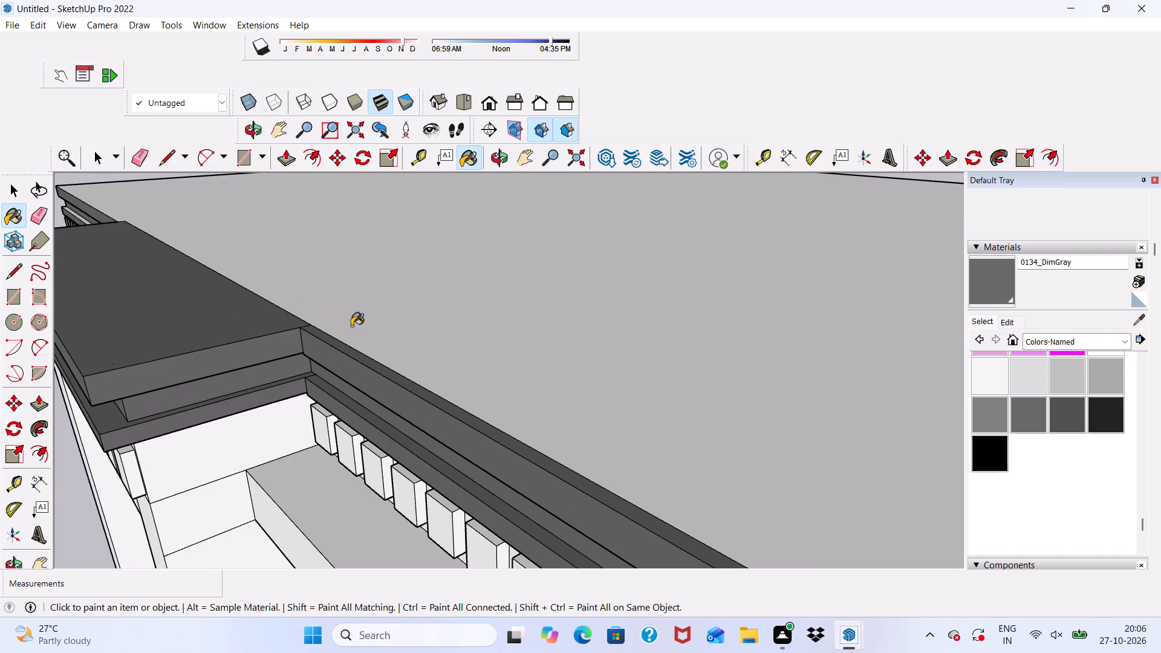
{"action": "scroll", "coordinate": [255, 322], "scroll_direction": "down", "scroll_amount": 11}
{"action": "scroll", "coordinate": [430, 463], "scroll_direction": "up", "scroll_amount": 9}
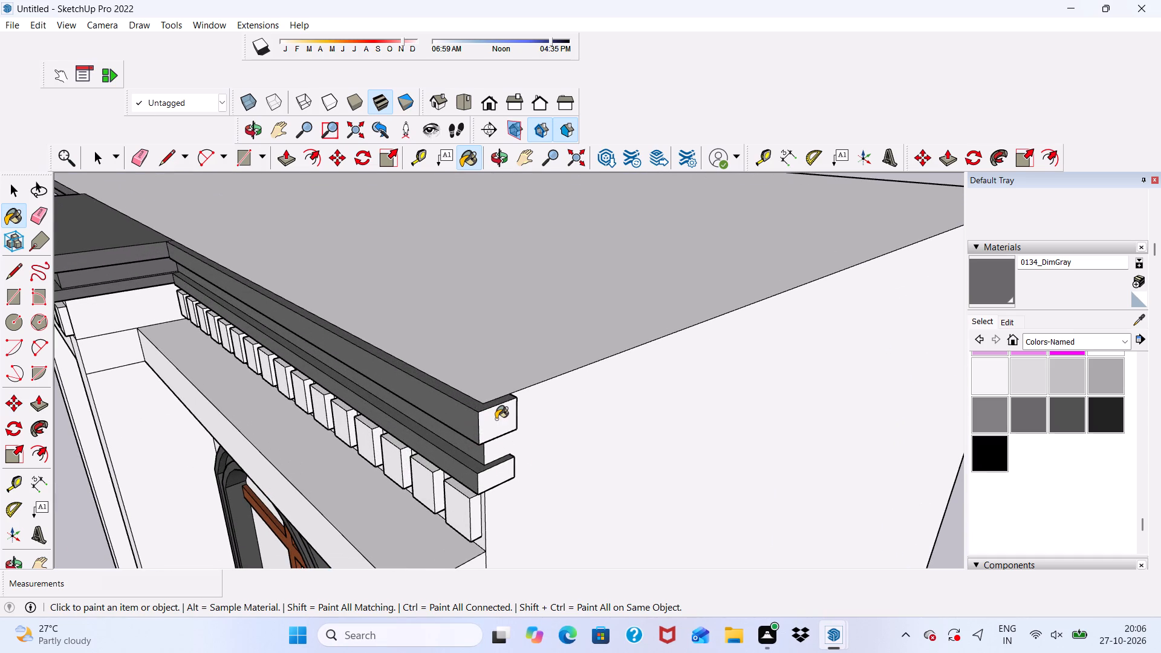
{"action": "left_click", "coordinate": [496, 419]}
{"action": "middle_click_drag", "start_coordinate": [506, 482], "coordinate": [512, 376]}
{"action": "scroll", "coordinate": [515, 311], "scroll_direction": "up", "scroll_amount": 6}
{"action": "left_click", "coordinate": [493, 318]}
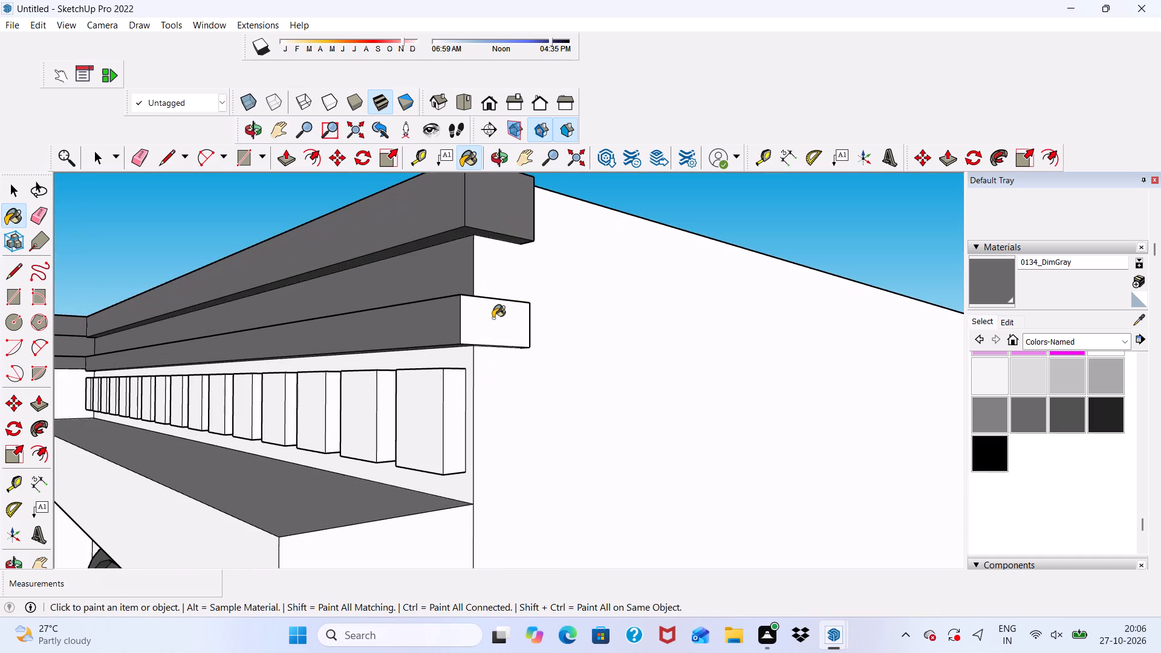
Examine the right wing cornice's outer end and the upper facade from below for unpainted faces.
{"action": "middle_click_drag", "start_coordinate": [493, 318], "coordinate": [504, 484]}
{"action": "scroll", "coordinate": [500, 472], "scroll_direction": "up", "scroll_amount": 4}
{"action": "scroll", "coordinate": [499, 461], "scroll_direction": "down", "scroll_amount": 4}
{"action": "middle_click_drag", "start_coordinate": [499, 461], "coordinate": [549, 195]}
{"action": "scroll", "coordinate": [549, 195], "scroll_direction": "up", "scroll_amount": 2}
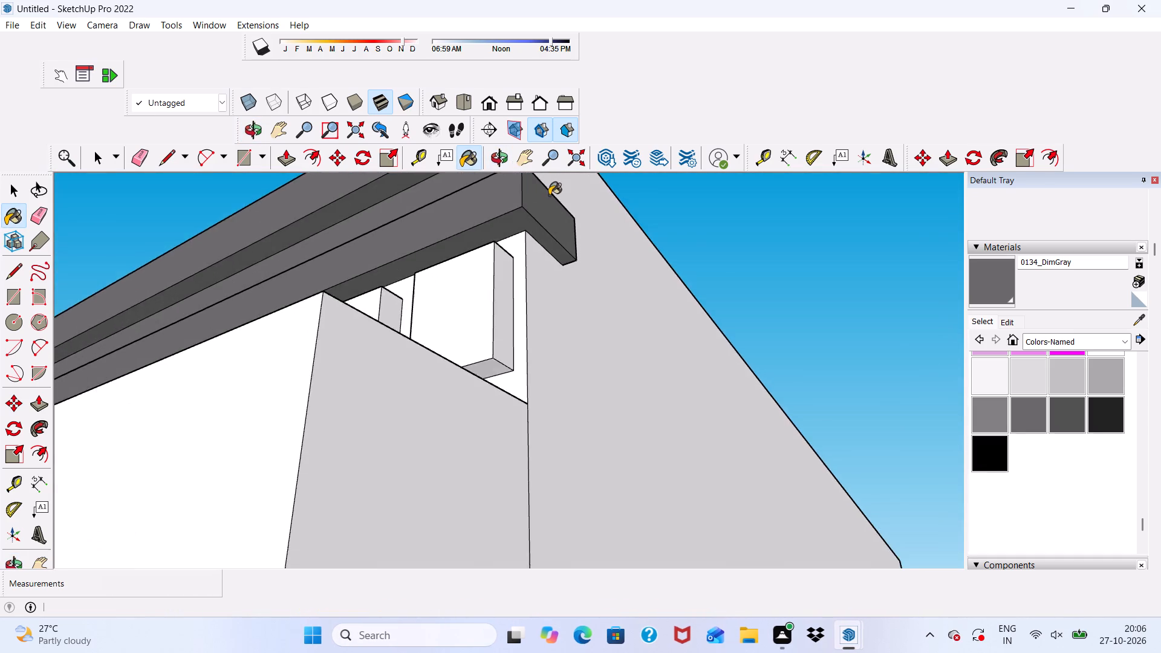
{"action": "scroll", "coordinate": [550, 207], "scroll_direction": "down", "scroll_amount": 20}
{"action": "scroll", "coordinate": [550, 207], "scroll_direction": "down", "scroll_amount": 8}
{"action": "scroll", "coordinate": [463, 273], "scroll_direction": "up", "scroll_amount": 5}
{"action": "scroll", "coordinate": [430, 263], "scroll_direction": "down", "scroll_amount": 3}
{"action": "scroll", "coordinate": [430, 289], "scroll_direction": "up", "scroll_amount": 2}
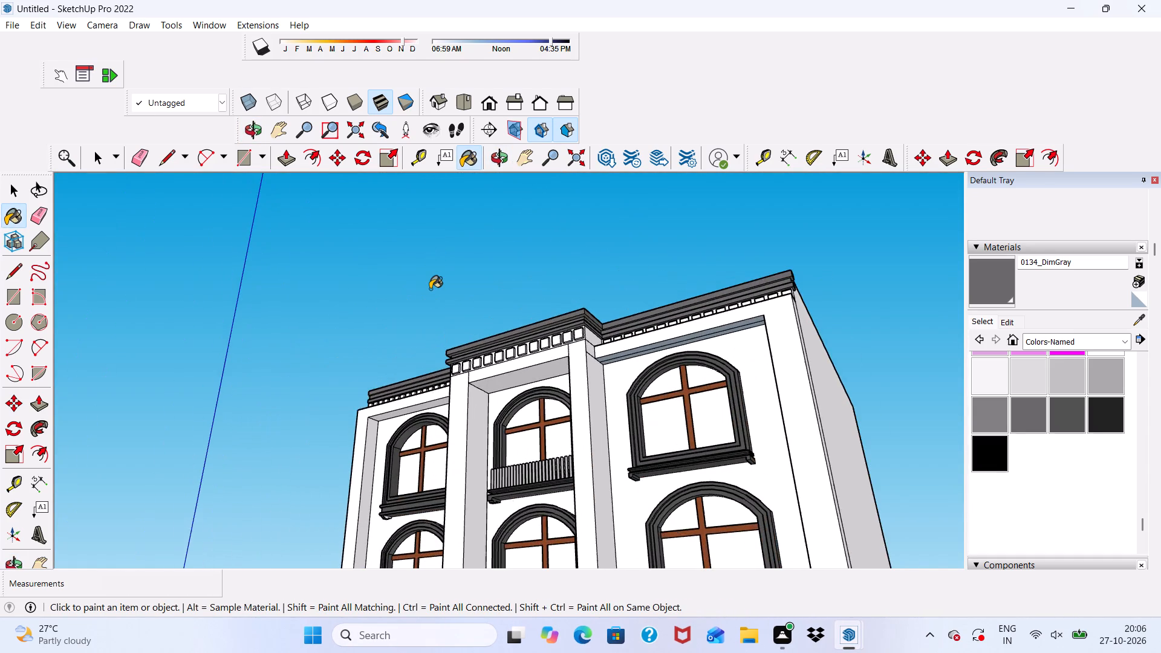
Paint the left wing cornice's outer end faces and its lower ledge's top with 0134_DimGray.
{"action": "middle_click_drag", "start_coordinate": [541, 336], "coordinate": [901, 514]}
{"action": "scroll", "coordinate": [197, 369], "scroll_direction": "up", "scroll_amount": 5}
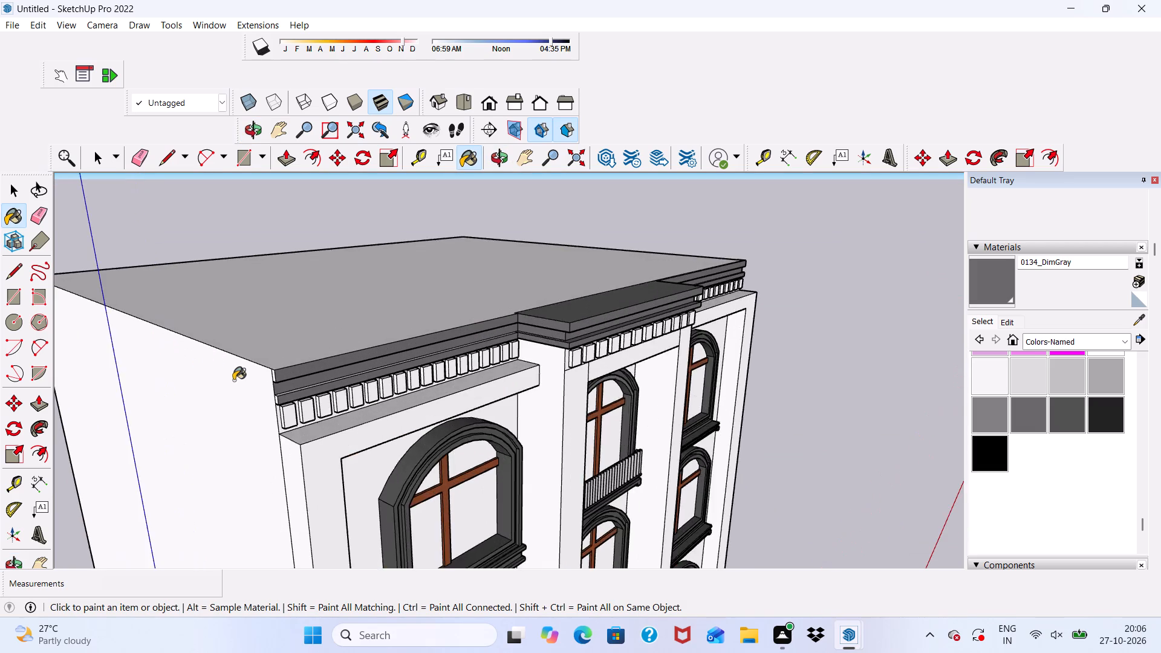
{"action": "scroll", "coordinate": [233, 380], "scroll_direction": "up", "scroll_amount": 13}
{"action": "left_click", "coordinate": [302, 366]}
{"action": "scroll", "coordinate": [301, 392], "scroll_direction": "down", "scroll_amount": 2}
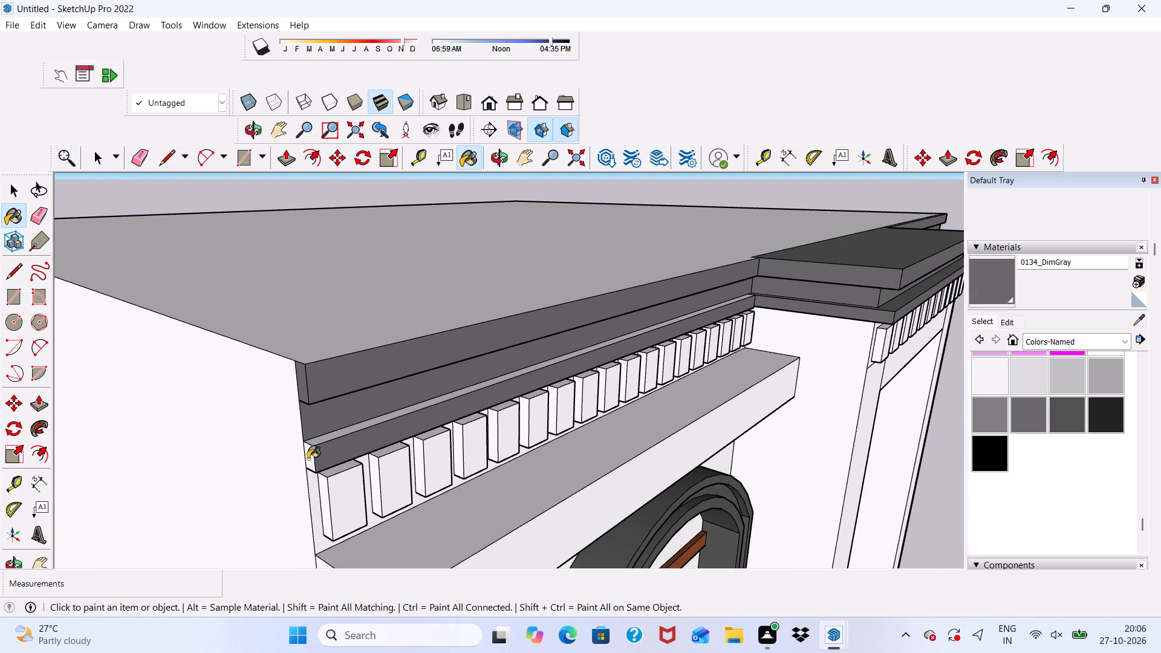
{"action": "left_click", "coordinate": [309, 455]}
{"action": "scroll", "coordinate": [319, 439], "scroll_direction": "up", "scroll_amount": 5}
{"action": "left_click", "coordinate": [319, 439]}
{"action": "scroll", "coordinate": [328, 458], "scroll_direction": "down", "scroll_amount": 1}
Paint the front face of the outermost dentil block under the left wing cornice with 0134_DimGray.
{"action": "middle_click_drag", "start_coordinate": [328, 458], "coordinate": [328, 378]}
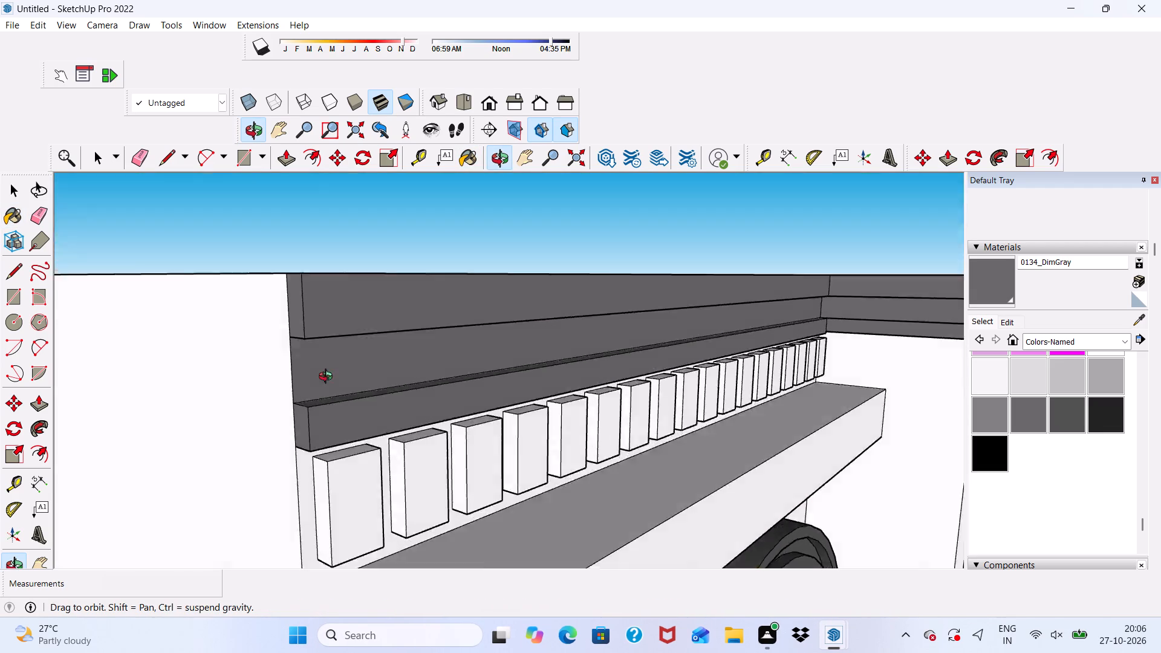
{"action": "middle_click_drag", "start_coordinate": [328, 378], "coordinate": [218, 362]}
{"action": "left_click", "coordinate": [278, 421]}
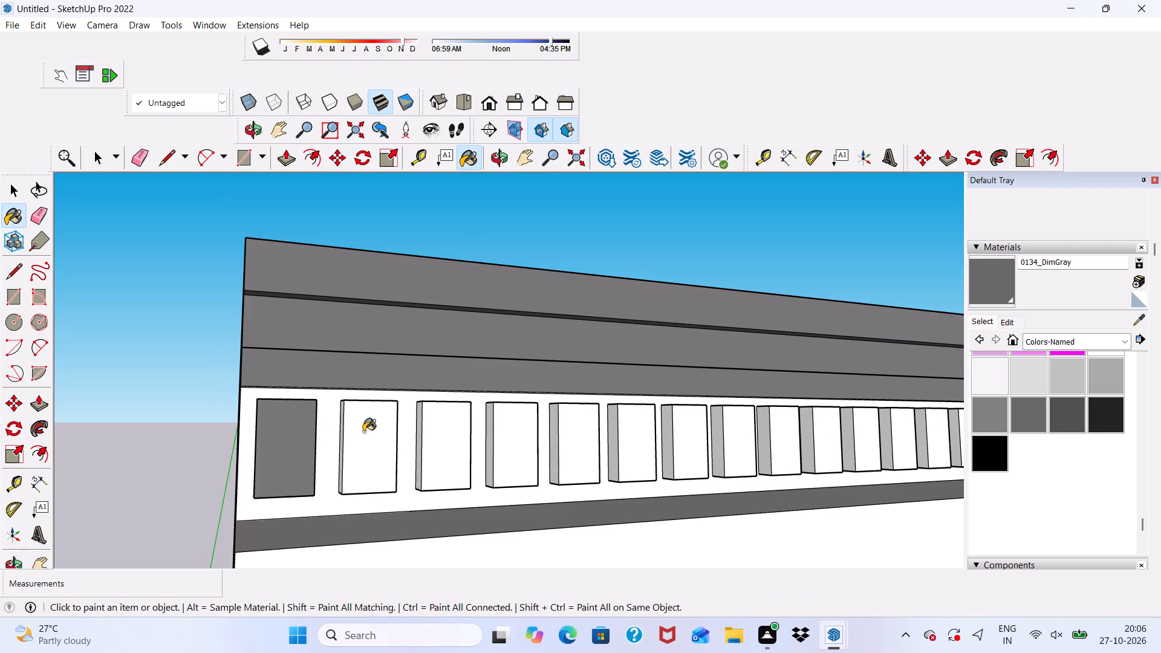
Paint the front faces of the second to seventh dentil blocks under the left wing's cornice with 0134_DimGray.
{"action": "left_click", "coordinate": [363, 432]}
{"action": "left_click", "coordinate": [439, 441]}
{"action": "left_click", "coordinate": [506, 437]}
{"action": "left_click", "coordinate": [574, 437]}
{"action": "left_click", "coordinate": [629, 434]}
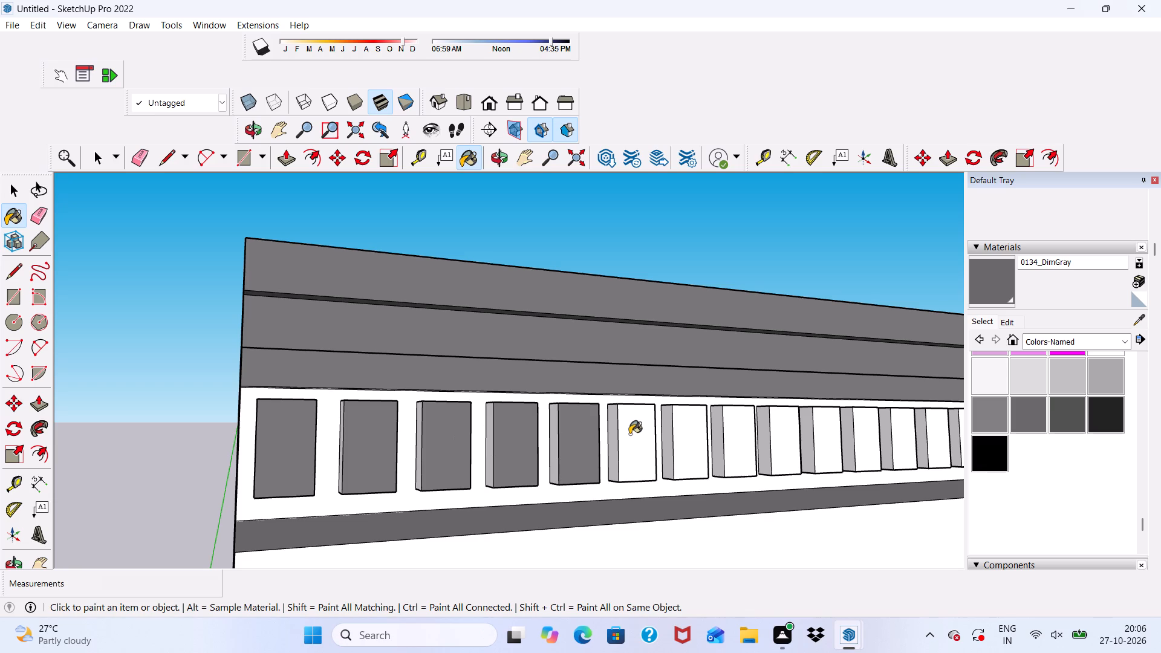
{"action": "scroll", "coordinate": [639, 433], "scroll_direction": "down", "scroll_amount": 5}
{"action": "scroll", "coordinate": [640, 433], "scroll_direction": "up", "scroll_amount": 4}
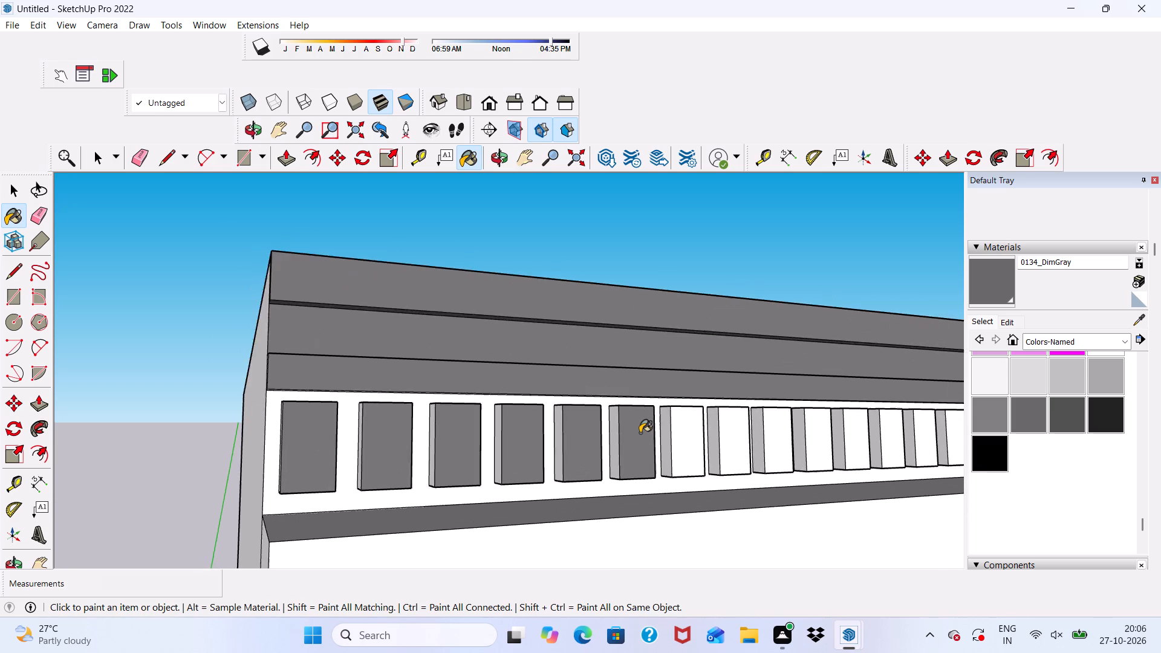
{"action": "scroll", "coordinate": [640, 433], "scroll_direction": "up", "scroll_amount": 3}
{"action": "left_click", "coordinate": [698, 432]}
Paint the front faces and left sides of the eighth to eleventh dentil blocks with 0134_DimGray.
{"action": "scroll", "coordinate": [607, 382], "scroll_direction": "down", "scroll_amount": 13}
{"action": "scroll", "coordinate": [672, 401], "scroll_direction": "up", "scroll_amount": 2}
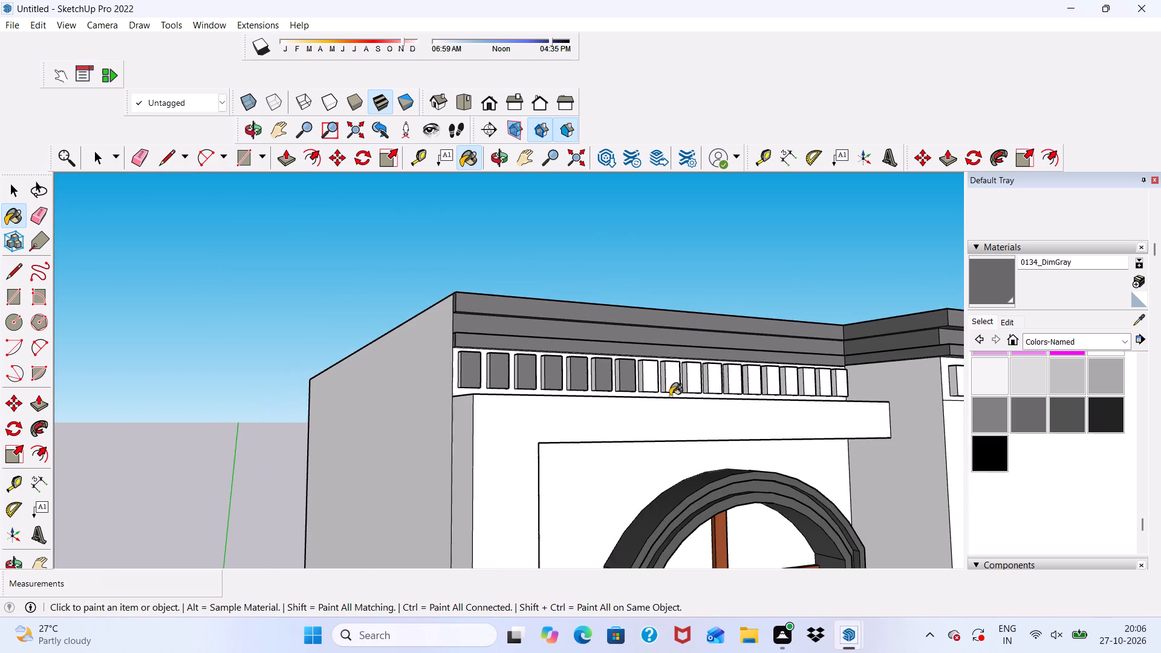
{"action": "scroll", "coordinate": [670, 396], "scroll_direction": "up", "scroll_amount": 8}
{"action": "left_click", "coordinate": [649, 369]}
{"action": "scroll", "coordinate": [637, 366], "scroll_direction": "up", "scroll_amount": 4}
{"action": "left_click", "coordinate": [629, 362]}
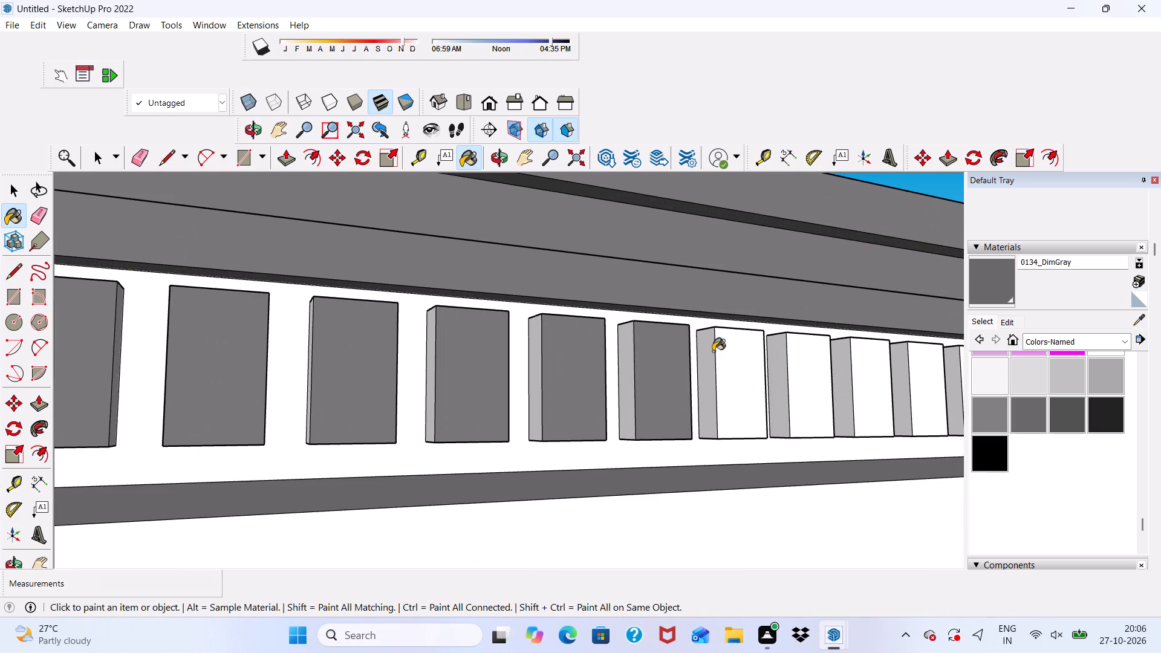
{"action": "left_click", "coordinate": [718, 357]}
{"action": "left_click", "coordinate": [711, 360]}
{"action": "left_click", "coordinate": [786, 361]}
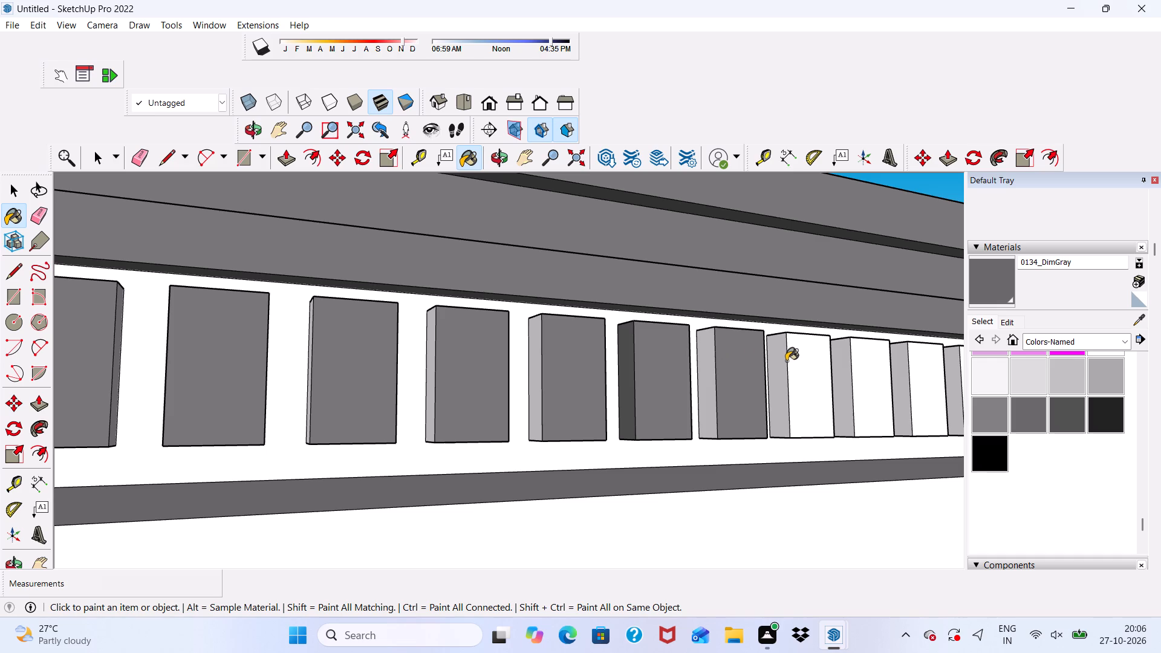
{"action": "left_click", "coordinate": [805, 372]}
{"action": "left_click", "coordinate": [847, 370]}
{"action": "left_click", "coordinate": [863, 372]}
Paint the front faces and left sides of the next three dentil blocks with 0134_DimGray.
{"action": "scroll", "coordinate": [785, 360], "scroll_direction": "down", "scroll_amount": 6}
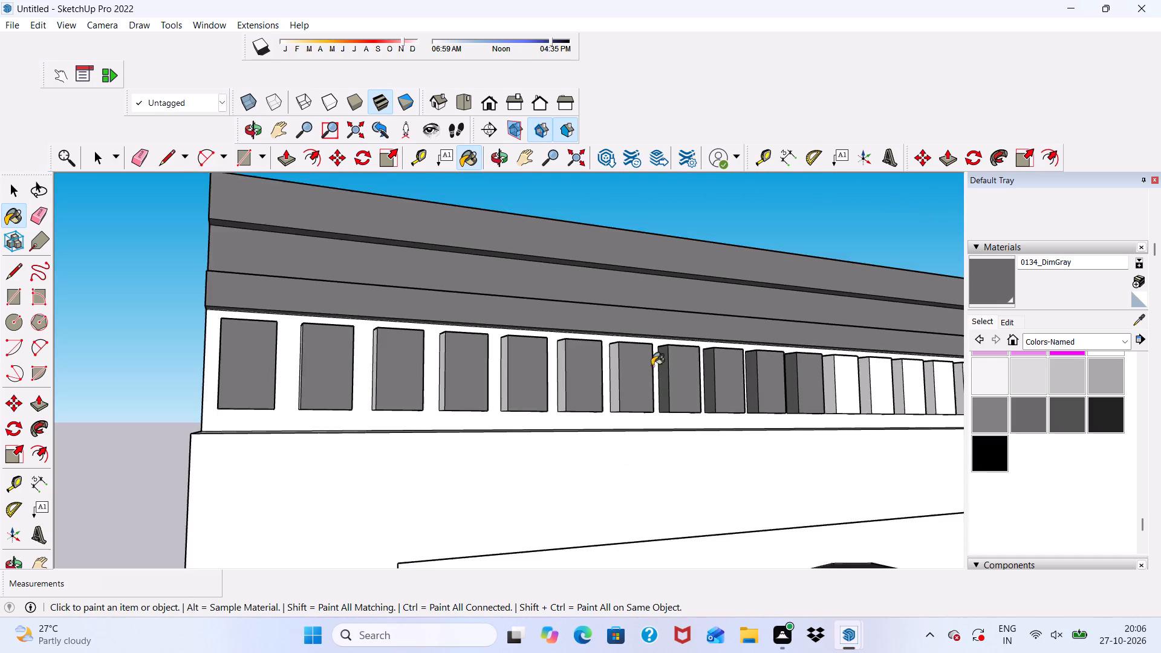
{"action": "scroll", "coordinate": [652, 366], "scroll_direction": "down", "scroll_amount": 6}
{"action": "scroll", "coordinate": [671, 384], "scroll_direction": "up", "scroll_amount": 10}
{"action": "left_click", "coordinate": [760, 371]}
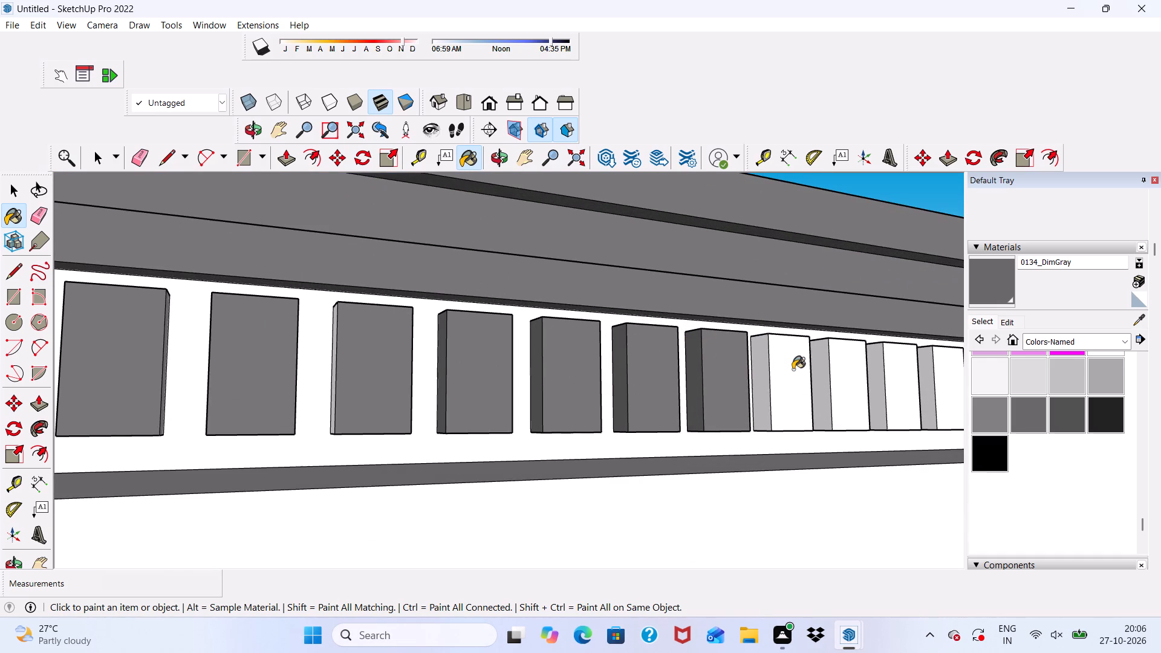
{"action": "left_click_drag", "start_coordinate": [793, 369], "coordinate": [785, 378]}
{"action": "left_click", "coordinate": [819, 369]}
{"action": "left_click", "coordinate": [828, 367]}
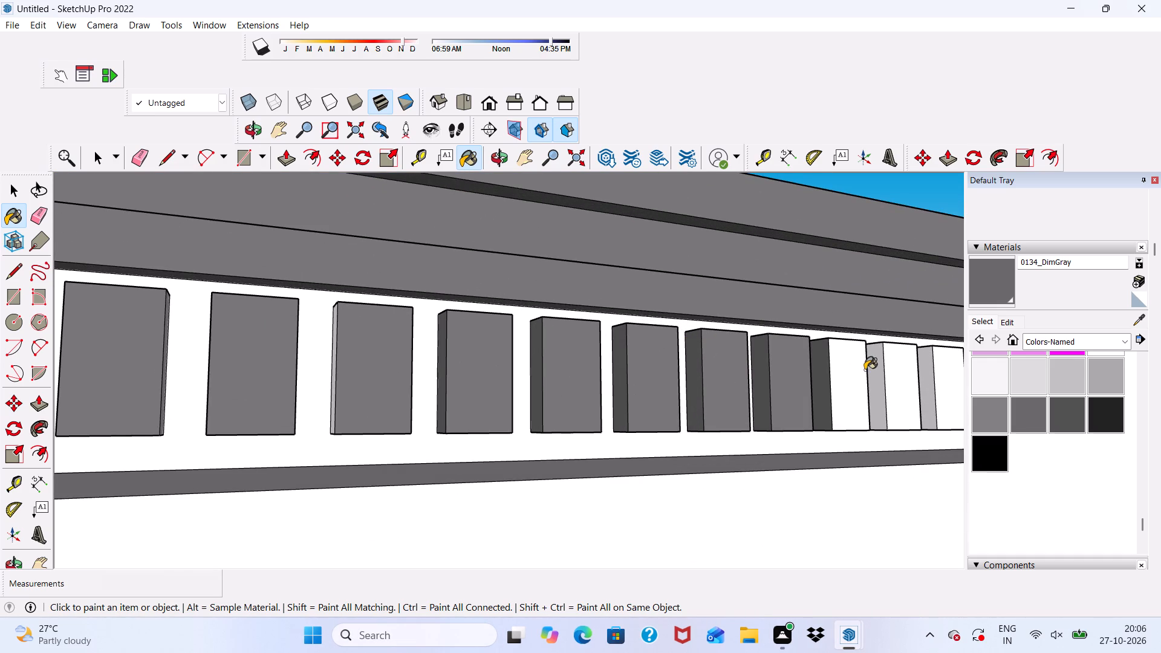
{"action": "left_click", "coordinate": [854, 377]}
{"action": "left_click_drag", "start_coordinate": [870, 372], "coordinate": [876, 372]}
{"action": "left_click", "coordinate": [890, 373]}
Paint the front faces and left sides of the last four dentil blocks before the inner corner with 0134_DimGray.
{"action": "scroll", "coordinate": [603, 348], "scroll_direction": "down", "scroll_amount": 6}
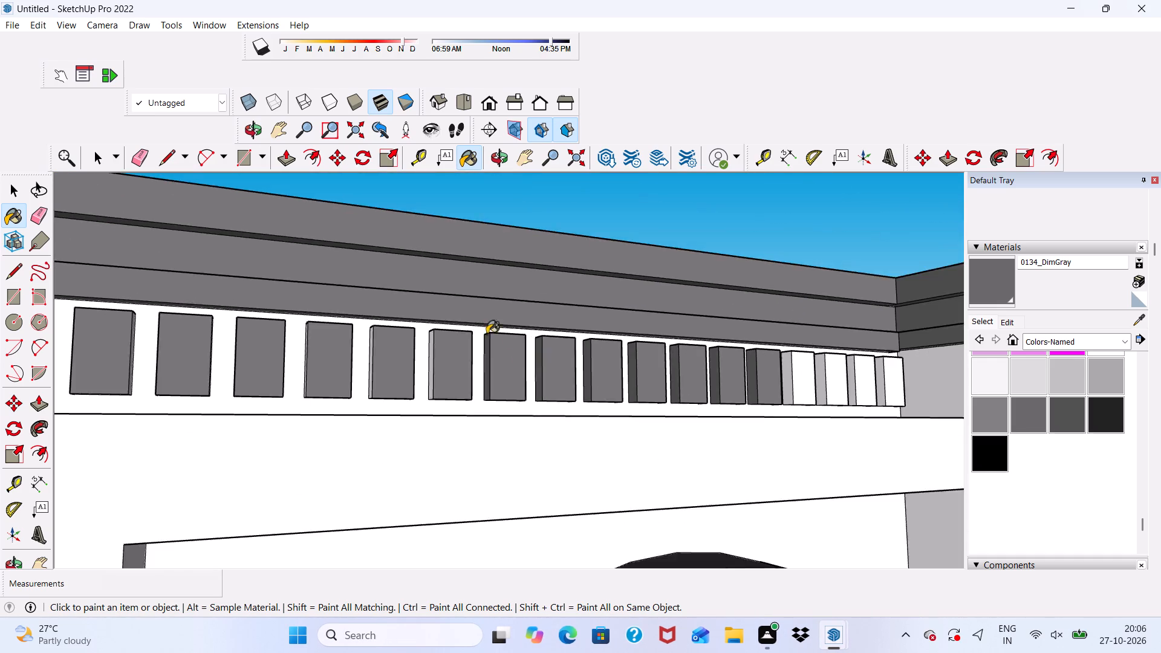
{"action": "scroll", "coordinate": [319, 339], "scroll_direction": "down", "scroll_amount": 5}
{"action": "scroll", "coordinate": [614, 378], "scroll_direction": "up", "scroll_amount": 14}
{"action": "left_click", "coordinate": [668, 342]}
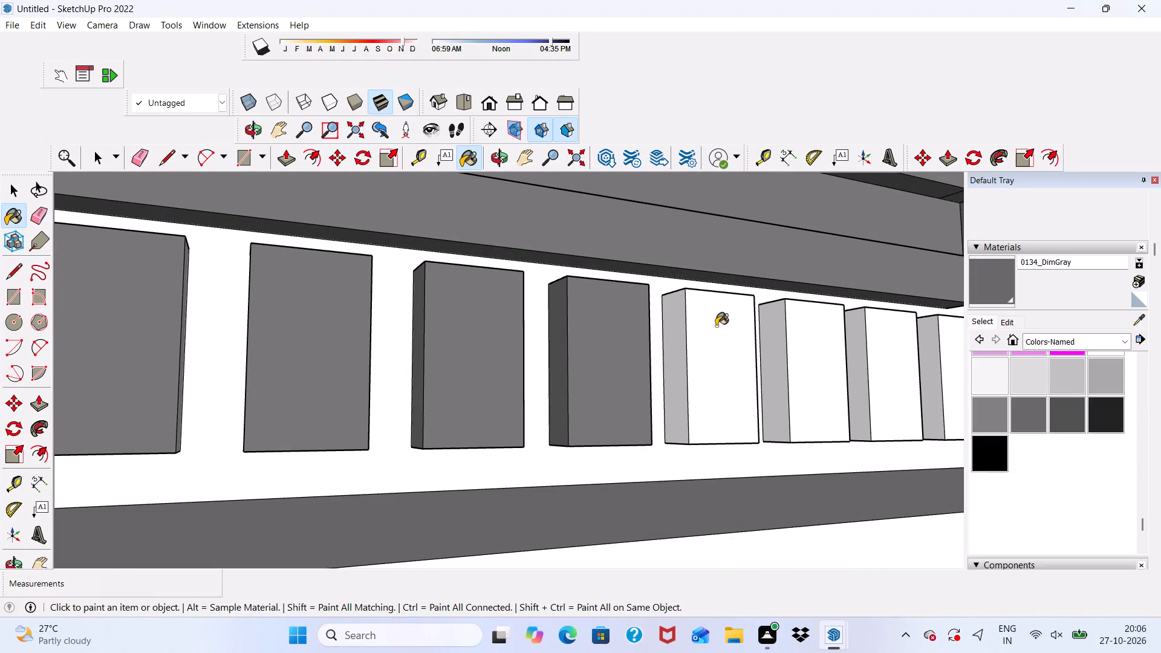
{"action": "left_click", "coordinate": [716, 326]}
{"action": "scroll", "coordinate": [858, 366], "scroll_direction": "down", "scroll_amount": 1}
{"action": "scroll", "coordinate": [851, 368], "scroll_direction": "up", "scroll_amount": 3}
{"action": "scroll", "coordinate": [724, 352], "scroll_direction": "up", "scroll_amount": 3}
{"action": "left_click", "coordinate": [778, 333]}
{"action": "left_click", "coordinate": [805, 322]}
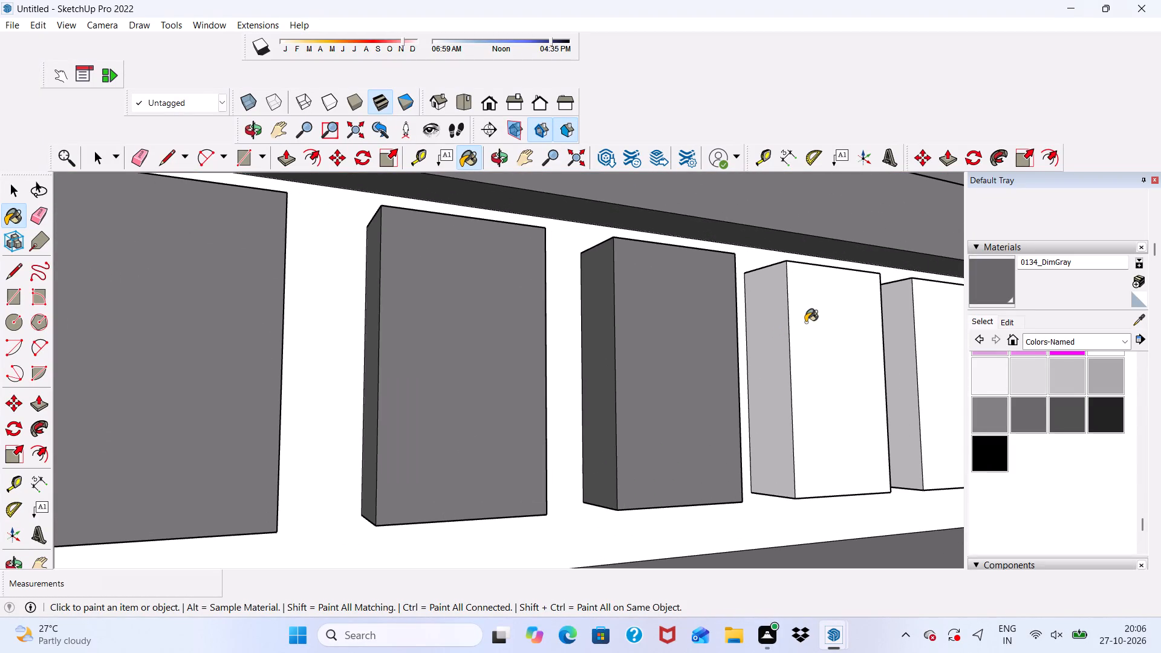
{"action": "scroll", "coordinate": [718, 353], "scroll_direction": "down", "scroll_amount": 9}
{"action": "scroll", "coordinate": [824, 354], "scroll_direction": "up", "scroll_amount": 8}
{"action": "left_click", "coordinate": [788, 365]}
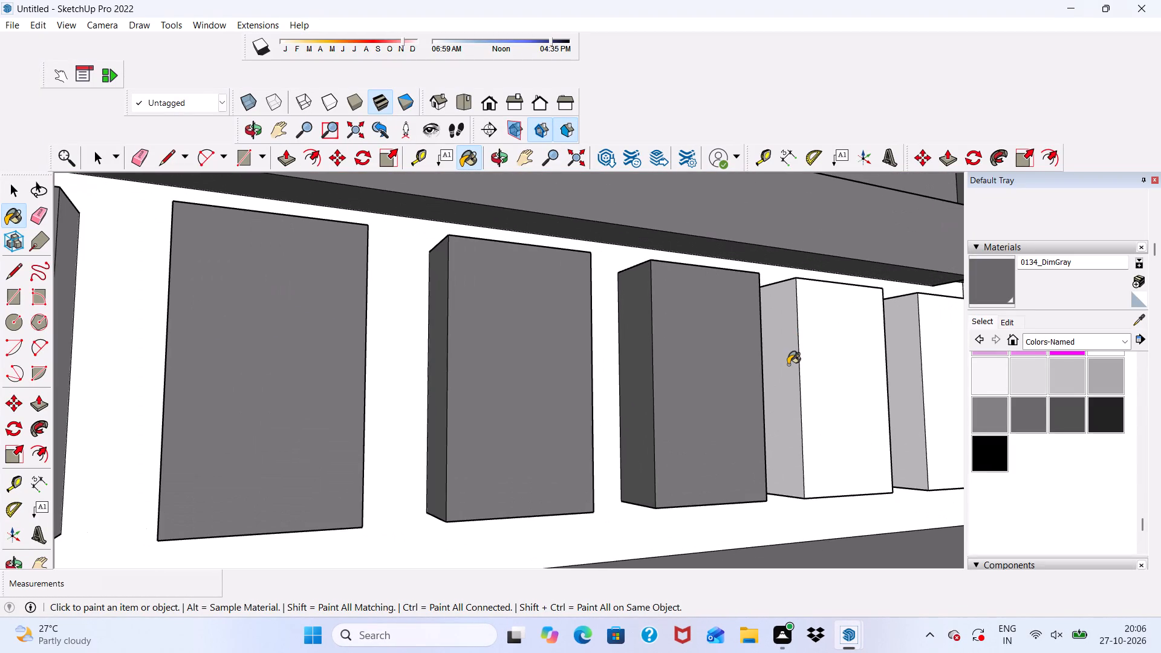
{"action": "left_click", "coordinate": [831, 340]}
{"action": "left_click", "coordinate": [922, 344]}
{"action": "left_click", "coordinate": [909, 354]}
{"action": "scroll", "coordinate": [853, 330], "scroll_direction": "down", "scroll_amount": 6}
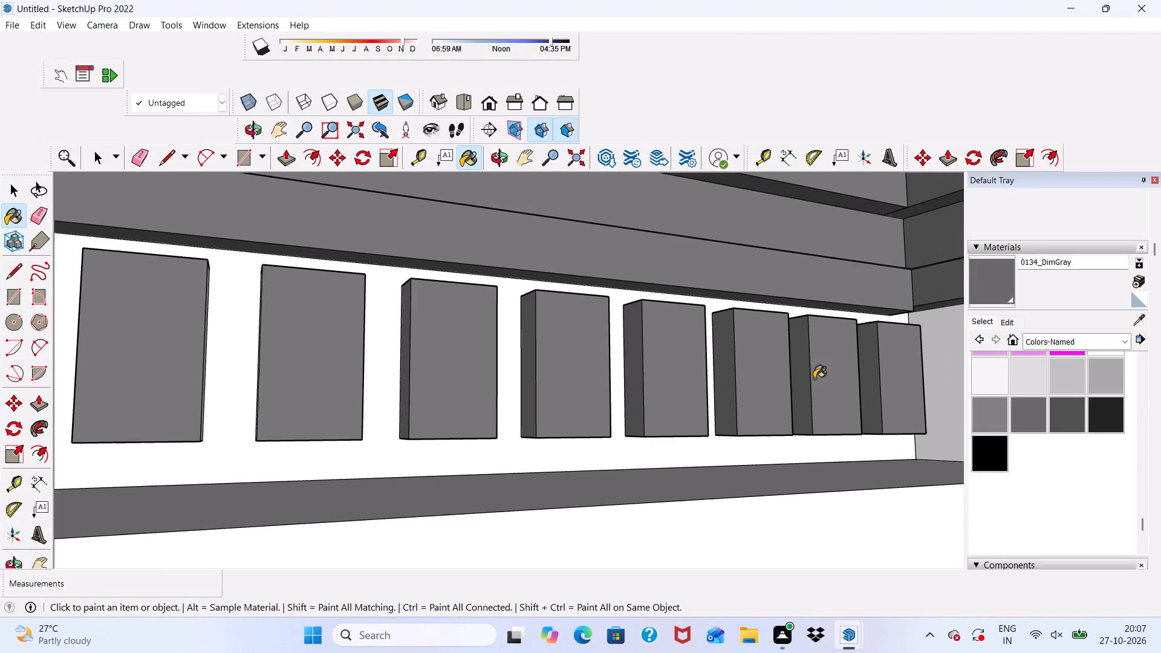
Paint the tops of the two dentil blocks nearest the inner corner, and the second block's right side, with 0134_DimGray.
{"action": "scroll", "coordinate": [814, 378], "scroll_direction": "down", "scroll_amount": 7}
{"action": "middle_click_drag", "start_coordinate": [815, 369], "coordinate": [542, 409]}
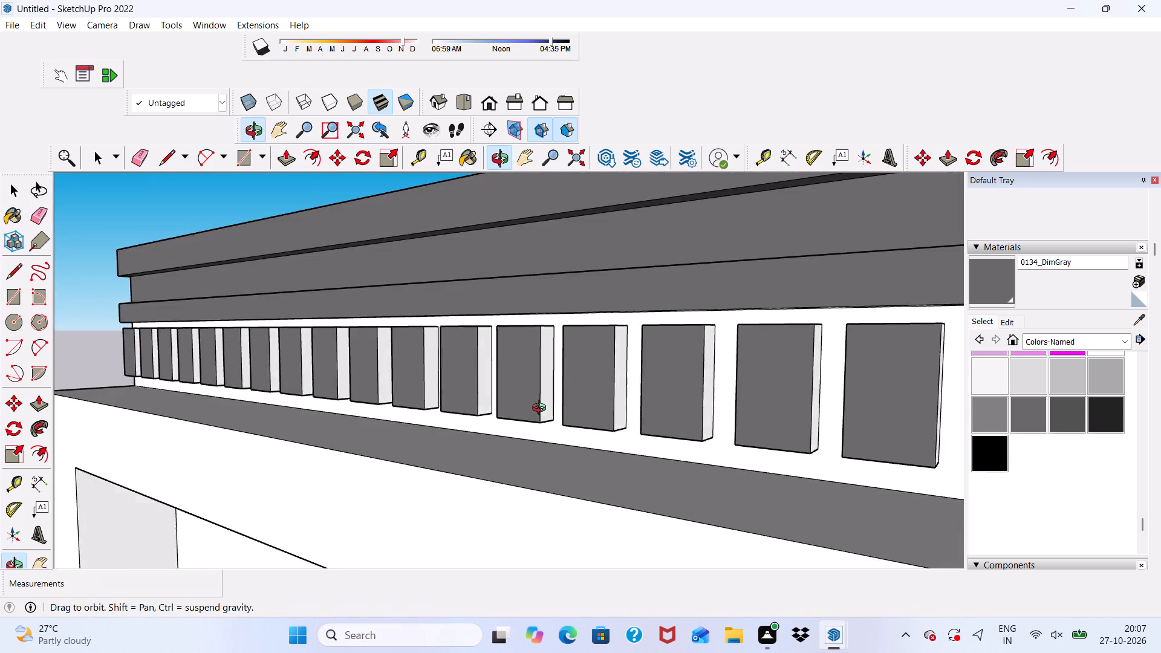
{"action": "middle_click_drag", "start_coordinate": [542, 409], "coordinate": [541, 446]}
{"action": "scroll", "coordinate": [533, 417], "scroll_direction": "down", "scroll_amount": 5}
{"action": "scroll", "coordinate": [719, 410], "scroll_direction": "up", "scroll_amount": 8}
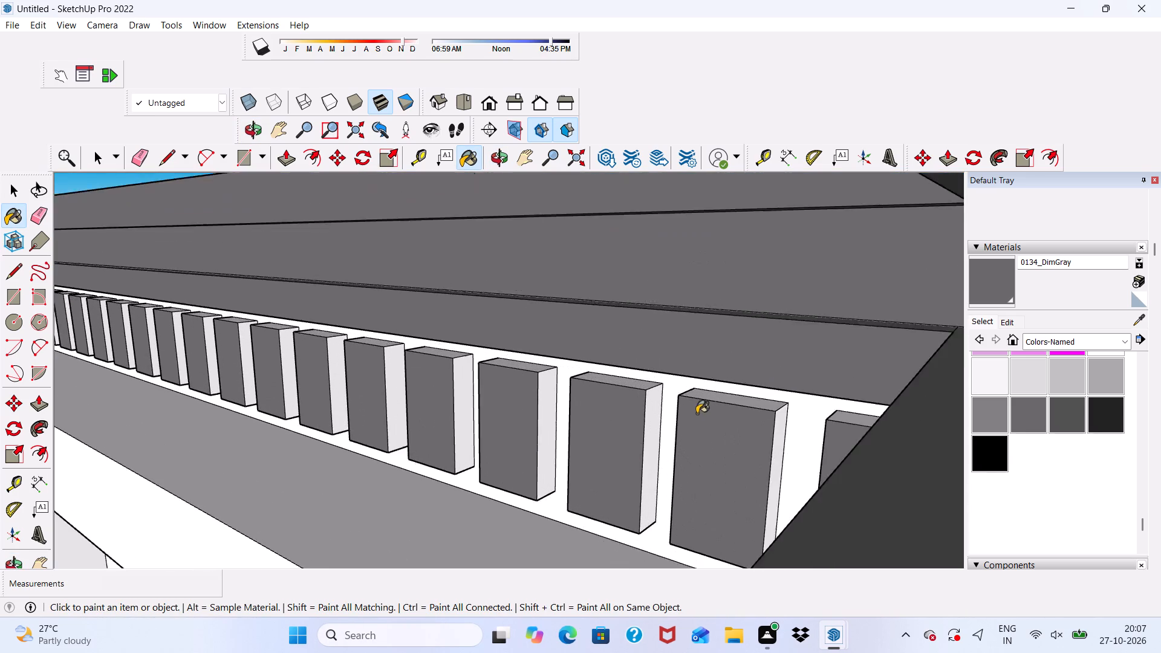
{"action": "scroll", "coordinate": [697, 414], "scroll_direction": "up", "scroll_amount": 6}
{"action": "scroll", "coordinate": [879, 437], "scroll_direction": "down", "scroll_amount": 3}
{"action": "scroll", "coordinate": [886, 447], "scroll_direction": "up", "scroll_amount": 5}
{"action": "scroll", "coordinate": [886, 447], "scroll_direction": "down", "scroll_amount": 5}
{"action": "middle_click_drag", "start_coordinate": [923, 455], "coordinate": [949, 449]}
{"action": "scroll", "coordinate": [773, 444], "scroll_direction": "up", "scroll_amount": 5}
{"action": "scroll", "coordinate": [778, 397], "scroll_direction": "down", "scroll_amount": 1}
{"action": "scroll", "coordinate": [890, 417], "scroll_direction": "up", "scroll_amount": 3}
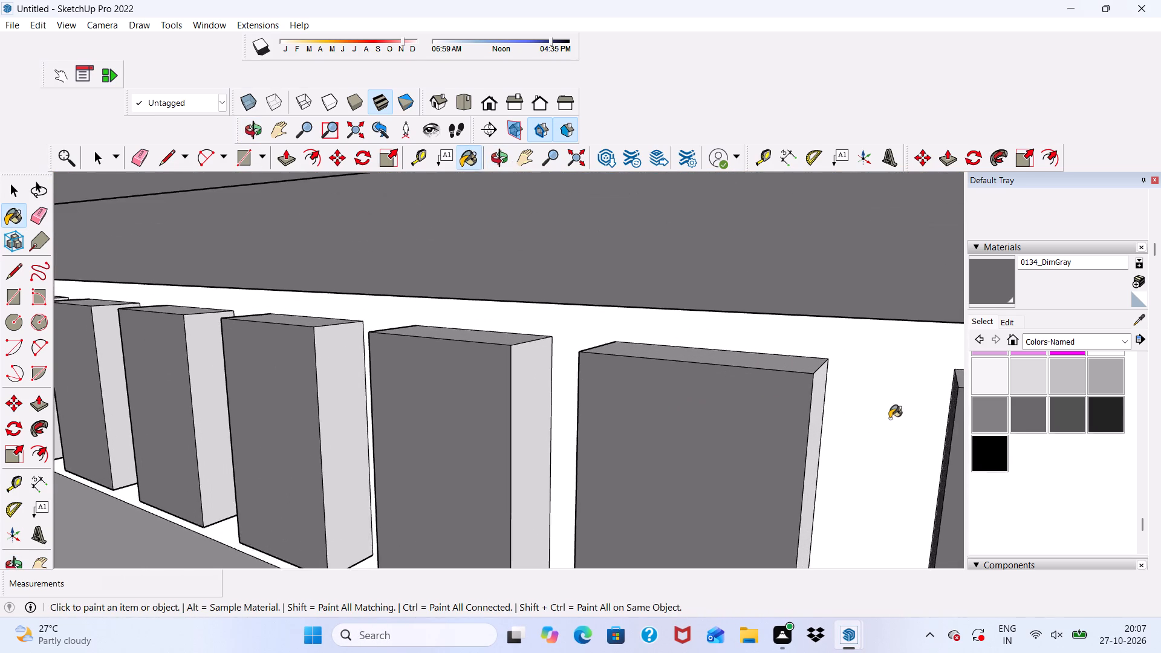
{"action": "scroll", "coordinate": [889, 418], "scroll_direction": "up", "scroll_amount": 4}
{"action": "left_click", "coordinate": [814, 431]}
{"action": "scroll", "coordinate": [711, 365], "scroll_direction": "down", "scroll_amount": 7}
{"action": "middle_click_drag", "start_coordinate": [926, 363], "coordinate": [948, 424]}
{"action": "scroll", "coordinate": [932, 414], "scroll_direction": "up", "scroll_amount": 1}
{"action": "left_click", "coordinate": [930, 412]}
{"action": "left_click", "coordinate": [692, 381]}
Paint the tops and right sides of the next two dentil blocks away from the inner corner with 0134_DimGray.
{"action": "left_click", "coordinate": [485, 343]}
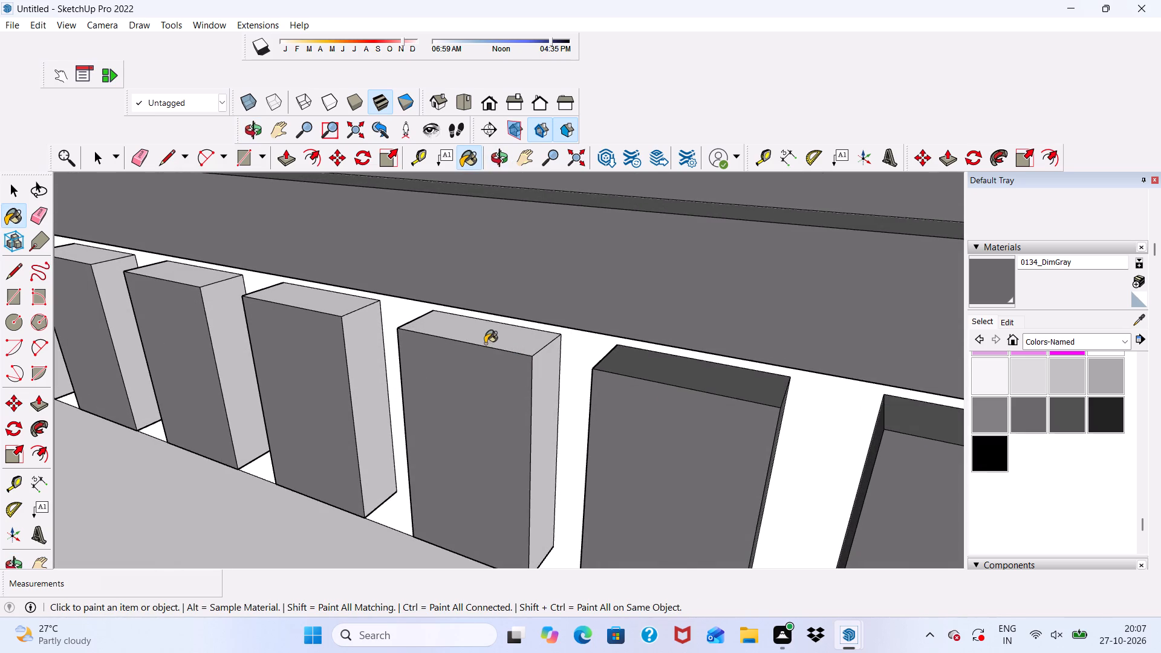
{"action": "left_click", "coordinate": [556, 408]}
{"action": "left_click", "coordinate": [348, 311]}
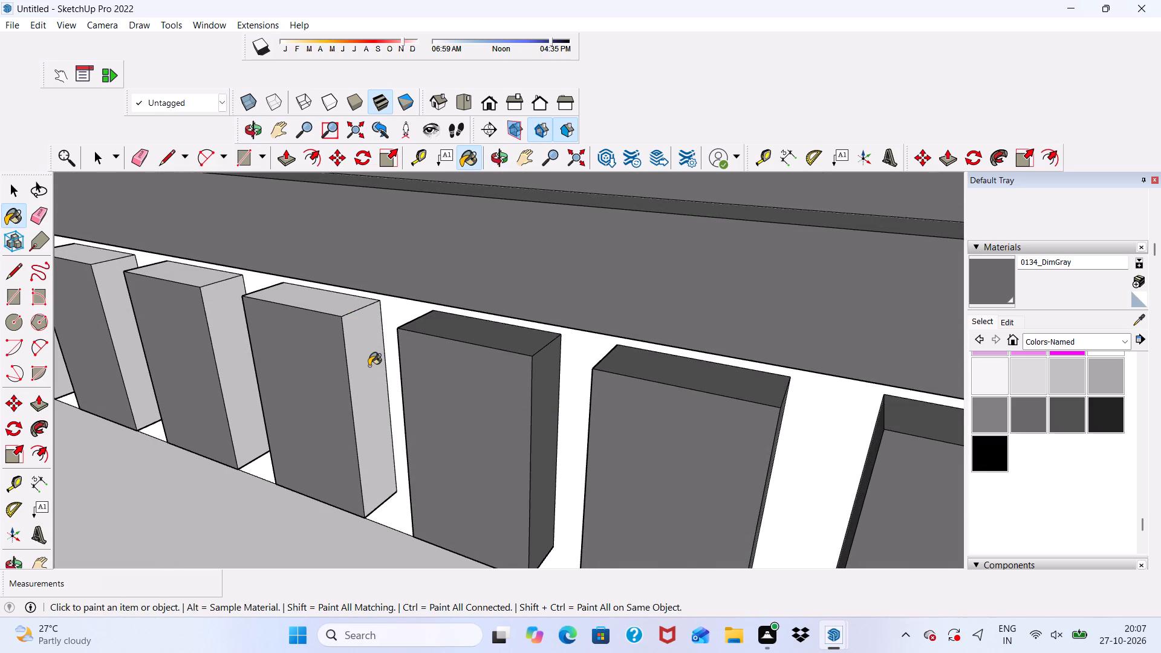
{"action": "left_click", "coordinate": [369, 366]}
Return to the front side of the facade and paint the tops of the next three dentil blocks with 0134_DimGray.
{"action": "scroll", "coordinate": [369, 366], "scroll_direction": "down", "scroll_amount": 13}
{"action": "left_click", "coordinate": [484, 98]}
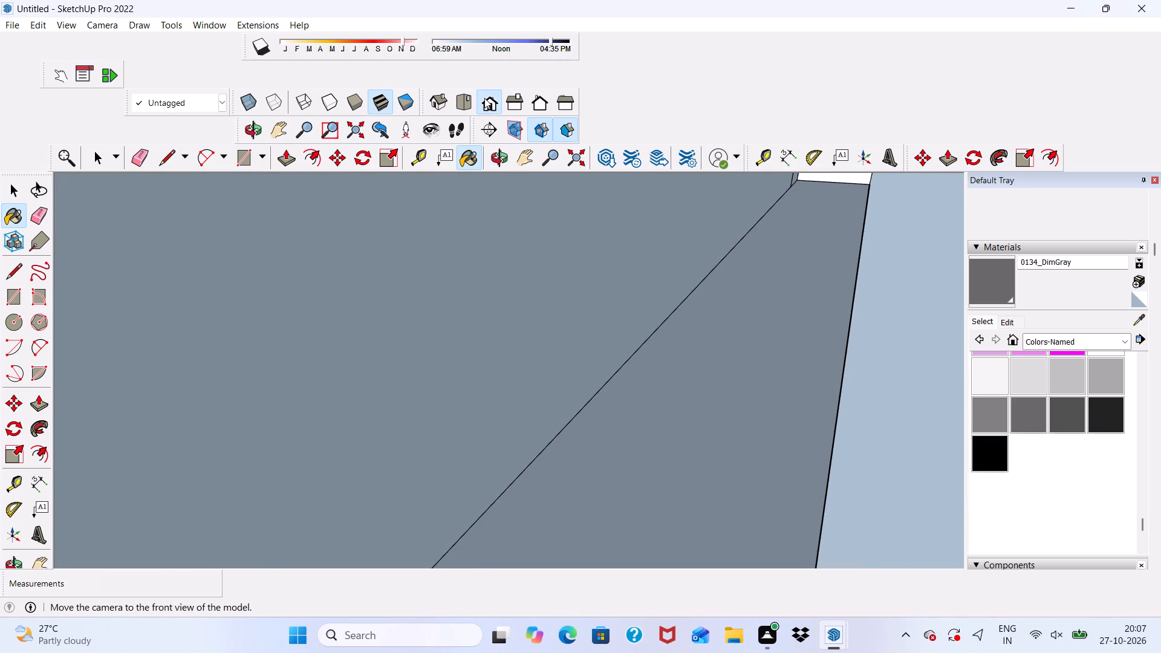
{"action": "scroll", "coordinate": [557, 216], "scroll_direction": "down", "scroll_amount": 5}
{"action": "scroll", "coordinate": [650, 311], "scroll_direction": "down", "scroll_amount": 12}
{"action": "scroll", "coordinate": [473, 332], "scroll_direction": "up", "scroll_amount": 4}
{"action": "scroll", "coordinate": [591, 260], "scroll_direction": "down", "scroll_amount": 3}
{"action": "middle_click_drag", "start_coordinate": [675, 272], "coordinate": [689, 296]}
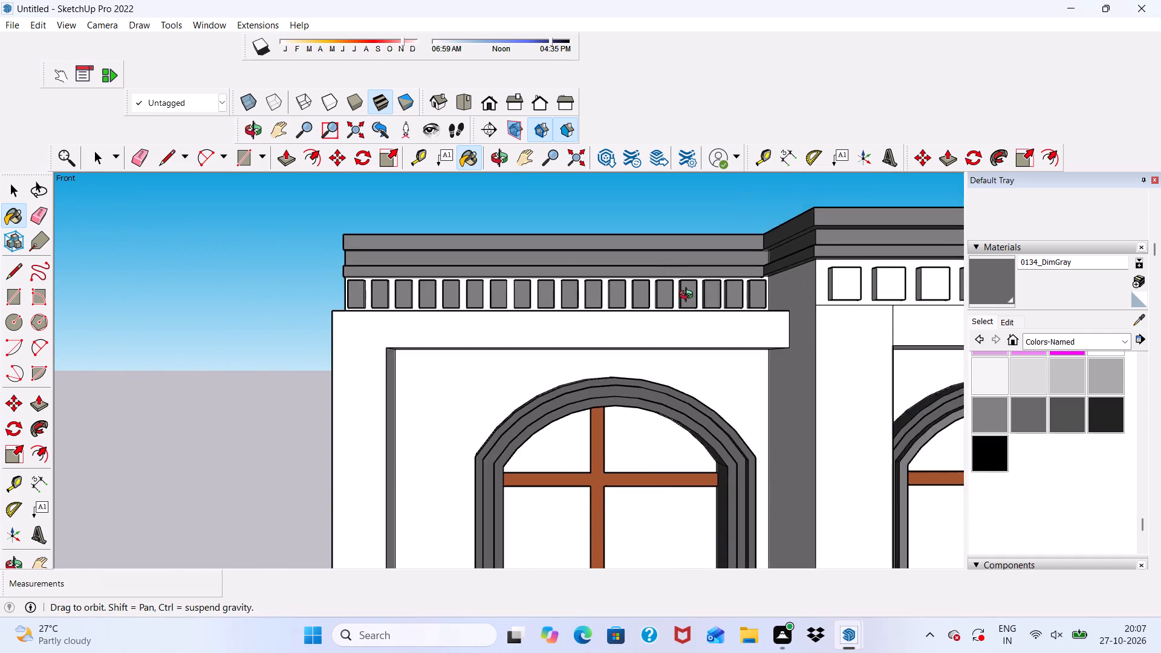
{"action": "middle_click_drag", "start_coordinate": [689, 296], "coordinate": [655, 478]}
{"action": "scroll", "coordinate": [613, 328], "scroll_direction": "up", "scroll_amount": 12}
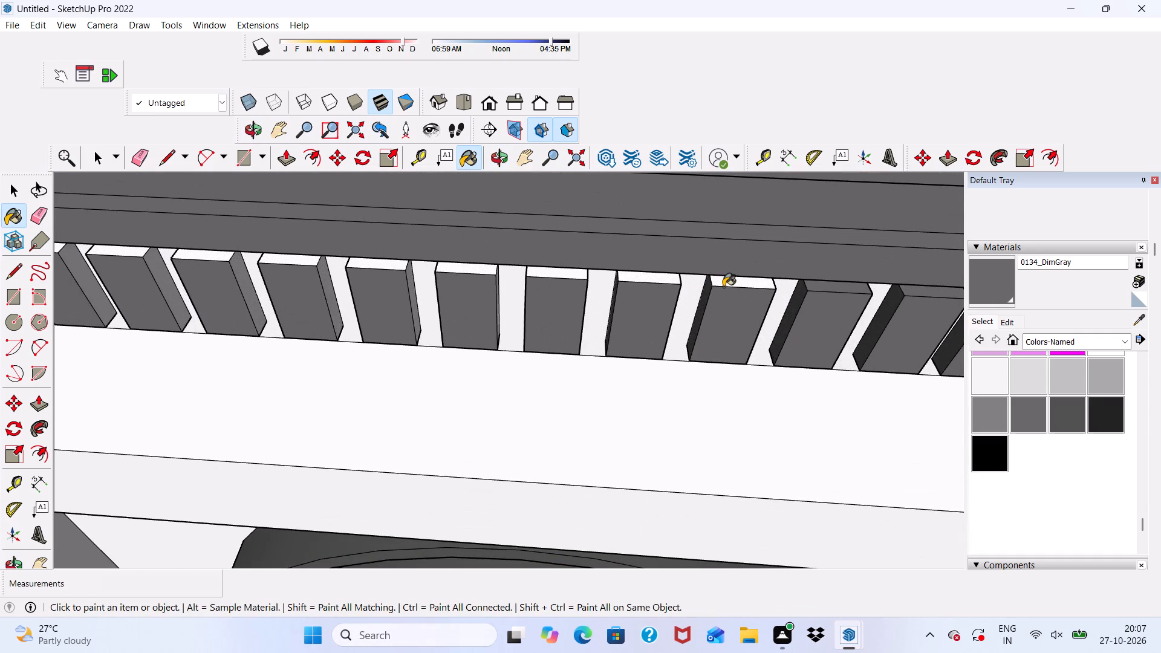
{"action": "left_click", "coordinate": [723, 287]}
{"action": "scroll", "coordinate": [695, 290], "scroll_direction": "up", "scroll_amount": 3}
{"action": "left_click", "coordinate": [639, 279]}
{"action": "scroll", "coordinate": [772, 276], "scroll_direction": "up", "scroll_amount": 2}
{"action": "left_click", "coordinate": [768, 285]}
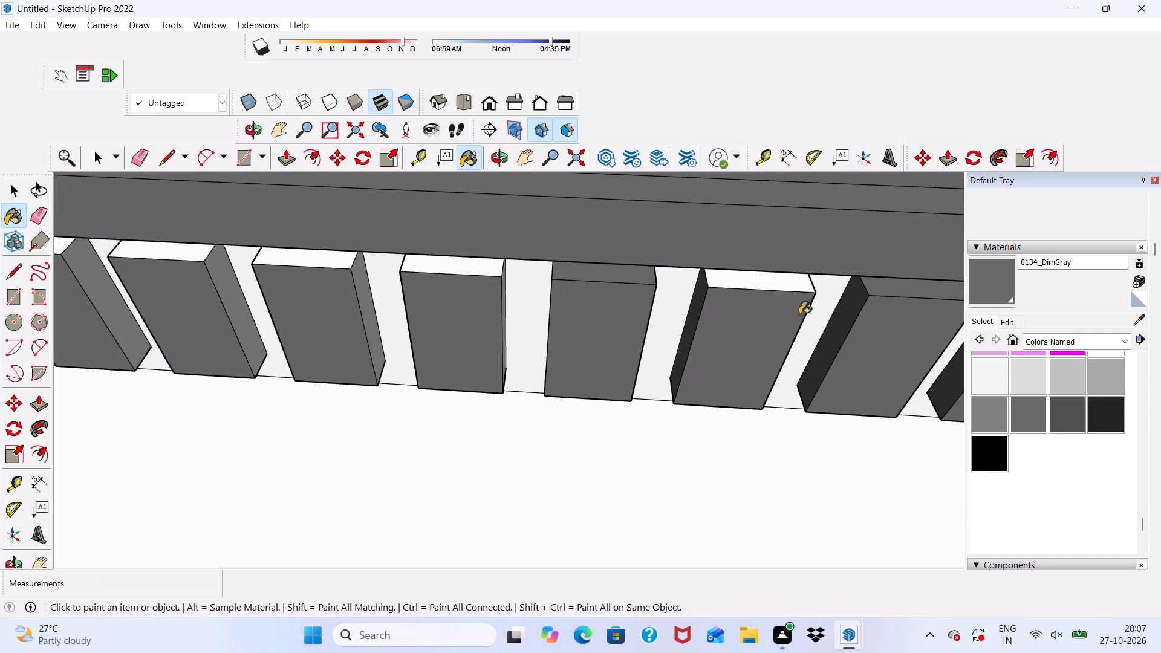
Paint the unpainted right sides of two dark-topped dentil blocks, plus the top and right side of the adjacent block, with 0134_DimGray.
{"action": "scroll", "coordinate": [848, 346], "scroll_direction": "up", "scroll_amount": 3}
{"action": "scroll", "coordinate": [848, 346], "scroll_direction": "down", "scroll_amount": 1}
{"action": "middle_click_drag", "start_coordinate": [848, 346], "coordinate": [633, 307]}
{"action": "scroll", "coordinate": [692, 419], "scroll_direction": "down", "scroll_amount": 1}
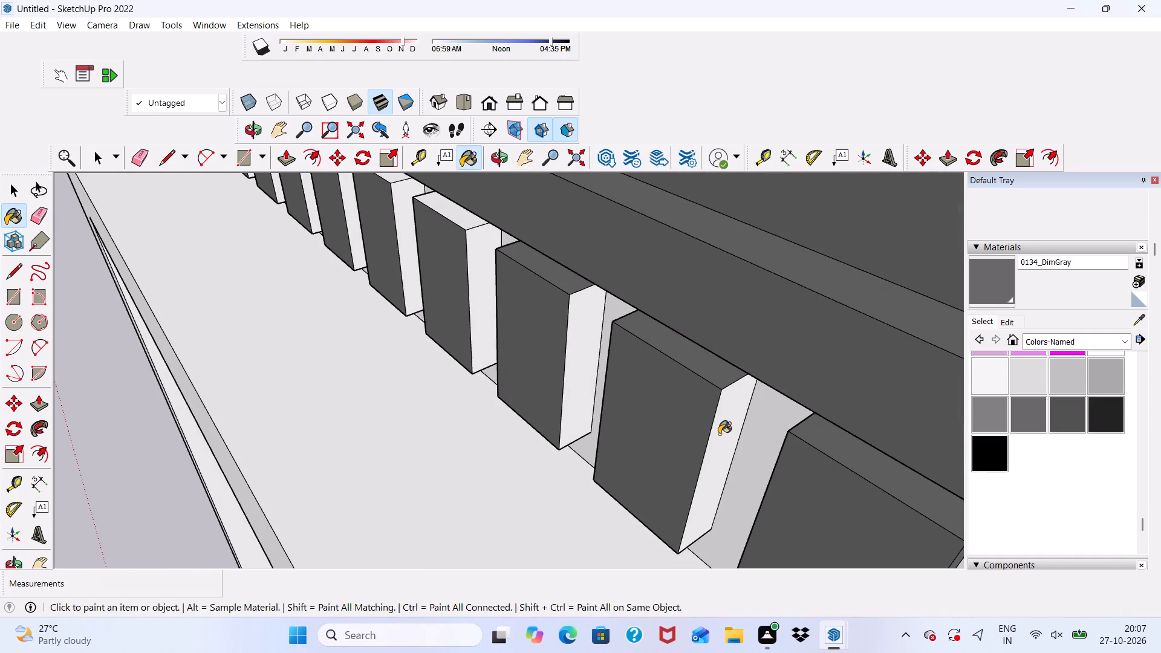
{"action": "left_click", "coordinate": [720, 434]}
{"action": "scroll", "coordinate": [591, 346], "scroll_direction": "up", "scroll_amount": 3}
{"action": "left_click", "coordinate": [581, 324]}
{"action": "scroll", "coordinate": [581, 324], "scroll_direction": "down", "scroll_amount": 5}
{"action": "scroll", "coordinate": [470, 265], "scroll_direction": "up", "scroll_amount": 3}
{"action": "scroll", "coordinate": [501, 215], "scroll_direction": "down", "scroll_amount": 1}
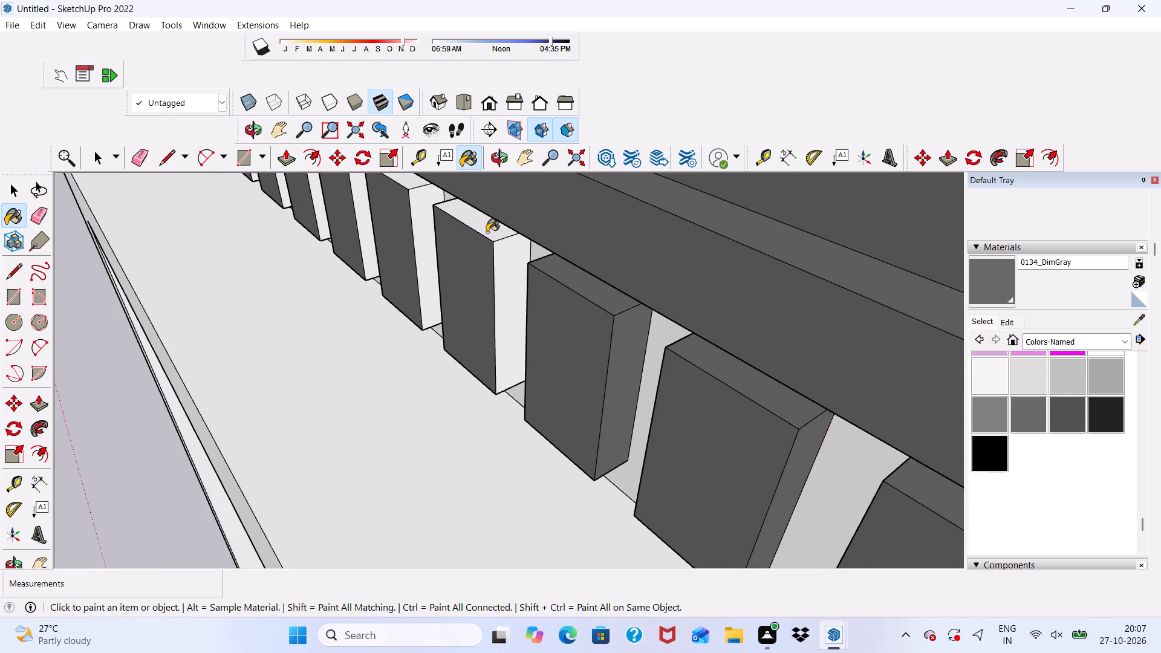
{"action": "scroll", "coordinate": [487, 232], "scroll_direction": "up", "scroll_amount": 1}
{"action": "left_click", "coordinate": [486, 232]}
{"action": "left_click", "coordinate": [518, 277]}
Paint the tops and right sides of the next two dentil blocks toward the outer corner with 0134_DimGray.
{"action": "scroll", "coordinate": [518, 283], "scroll_direction": "down", "scroll_amount": 10}
{"action": "scroll", "coordinate": [468, 290], "scroll_direction": "up", "scroll_amount": 5}
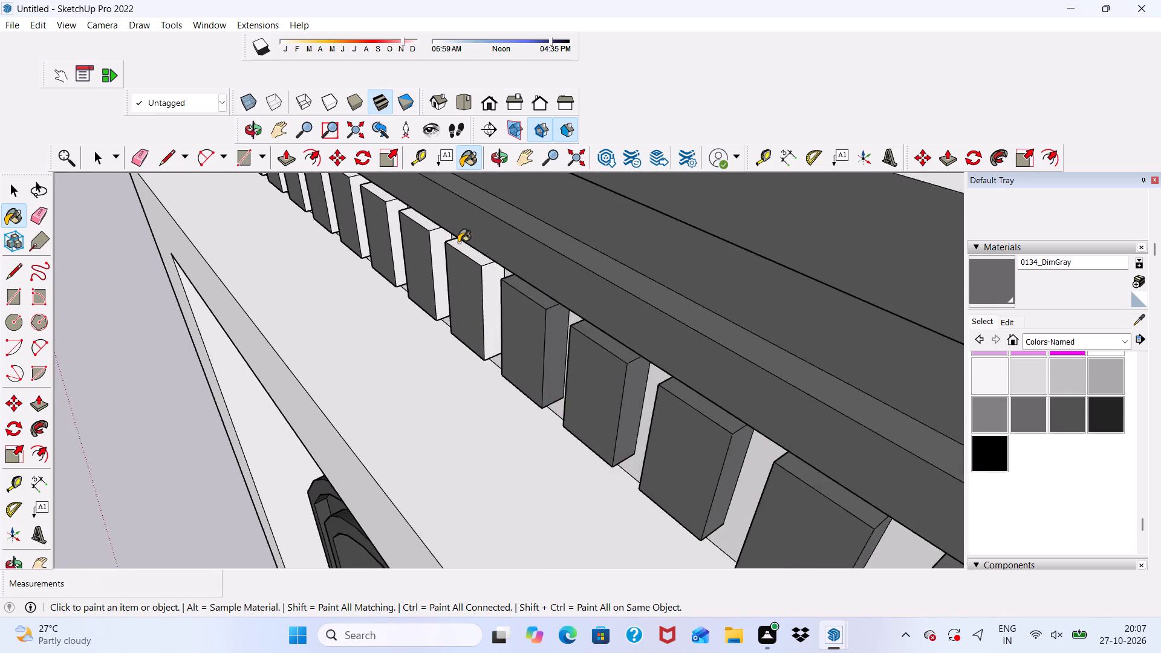
{"action": "scroll", "coordinate": [458, 242], "scroll_direction": "up", "scroll_amount": 3}
{"action": "left_click", "coordinate": [472, 253]}
{"action": "left_click", "coordinate": [512, 314]}
{"action": "scroll", "coordinate": [512, 307], "scroll_direction": "down", "scroll_amount": 6}
{"action": "scroll", "coordinate": [481, 300], "scroll_direction": "up", "scroll_amount": 2}
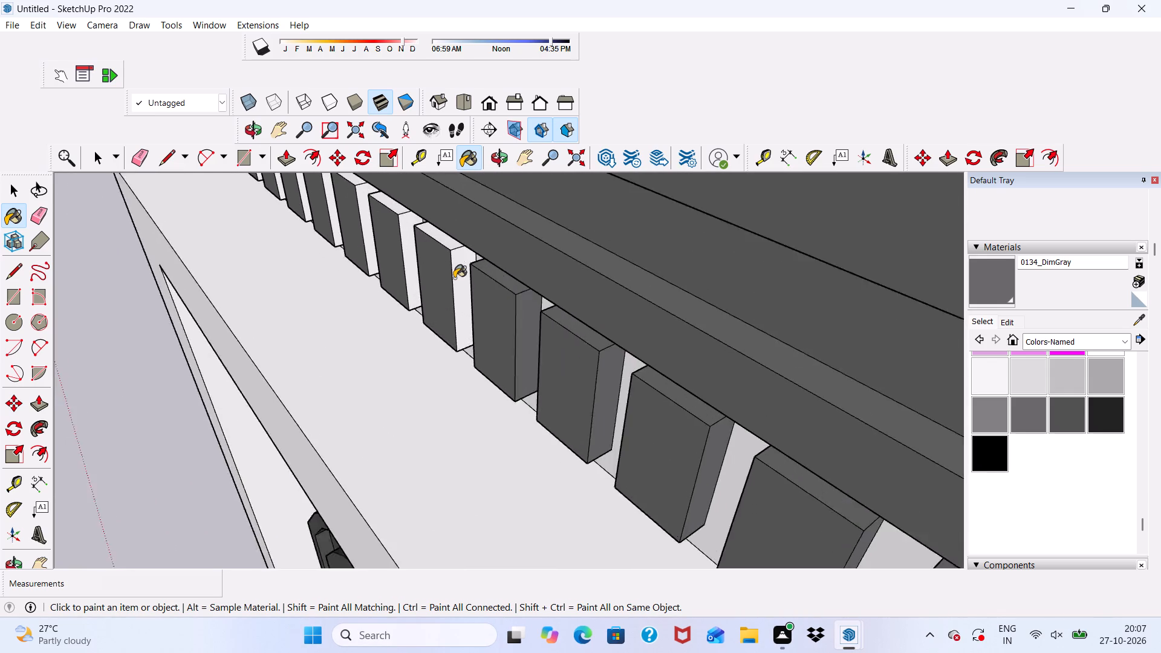
{"action": "scroll", "coordinate": [454, 278], "scroll_direction": "up", "scroll_amount": 6}
{"action": "left_click", "coordinate": [454, 245]}
{"action": "left_click", "coordinate": [454, 231]}
Paint the tops and right sides of two more dentil blocks in the middle of the row with 0134_DimGray.
{"action": "scroll", "coordinate": [452, 233], "scroll_direction": "down", "scroll_amount": 9}
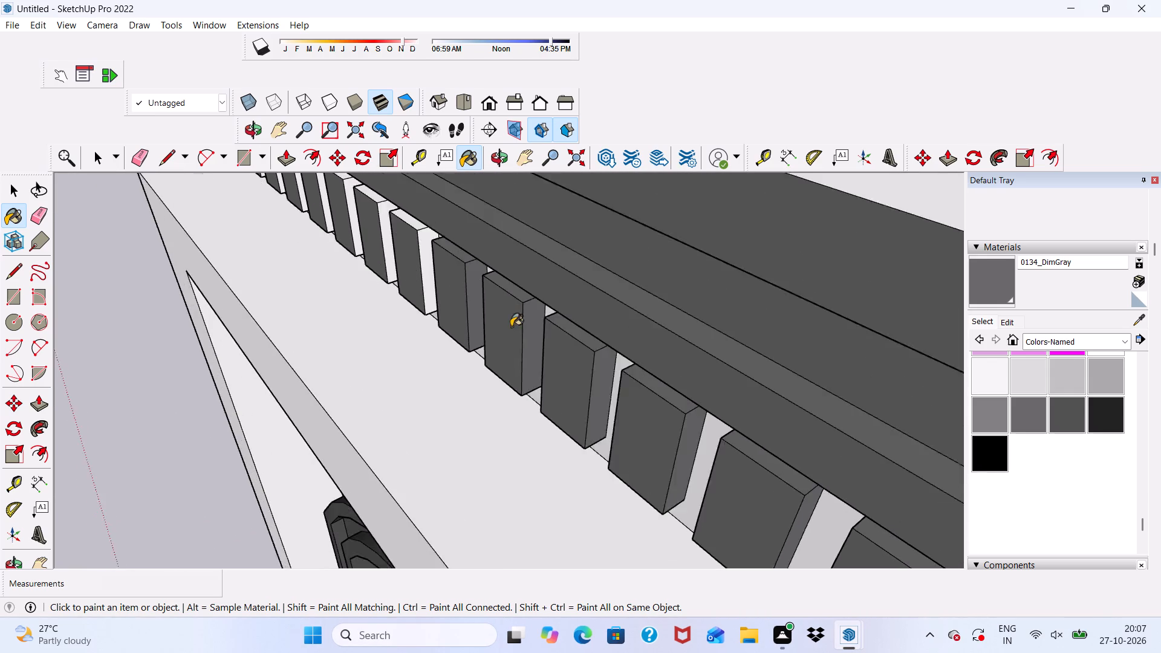
{"action": "scroll", "coordinate": [460, 285], "scroll_direction": "up", "scroll_amount": 6}
{"action": "scroll", "coordinate": [421, 223], "scroll_direction": "up", "scroll_amount": 2}
{"action": "left_click", "coordinate": [421, 223]}
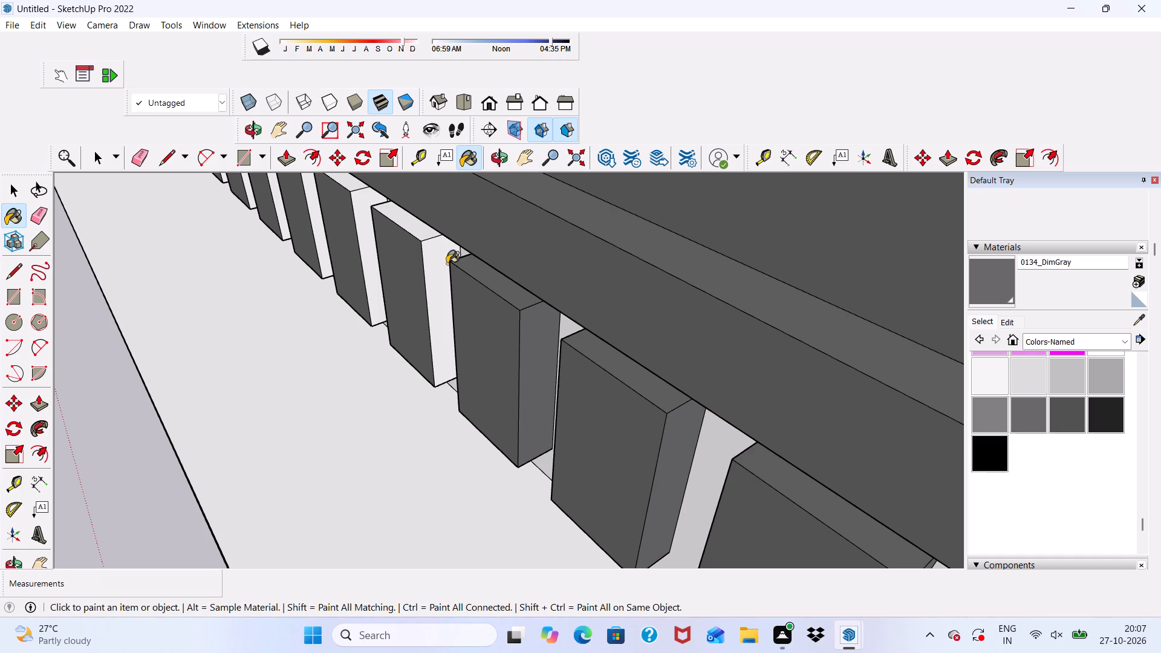
{"action": "left_click", "coordinate": [435, 267]}
{"action": "scroll", "coordinate": [435, 267], "scroll_direction": "down", "scroll_amount": 6}
{"action": "scroll", "coordinate": [437, 278], "scroll_direction": "up", "scroll_amount": 1}
{"action": "scroll", "coordinate": [437, 278], "scroll_direction": "down", "scroll_amount": 6}
{"action": "scroll", "coordinate": [440, 304], "scroll_direction": "up", "scroll_amount": 4}
{"action": "scroll", "coordinate": [362, 209], "scroll_direction": "down", "scroll_amount": 2}
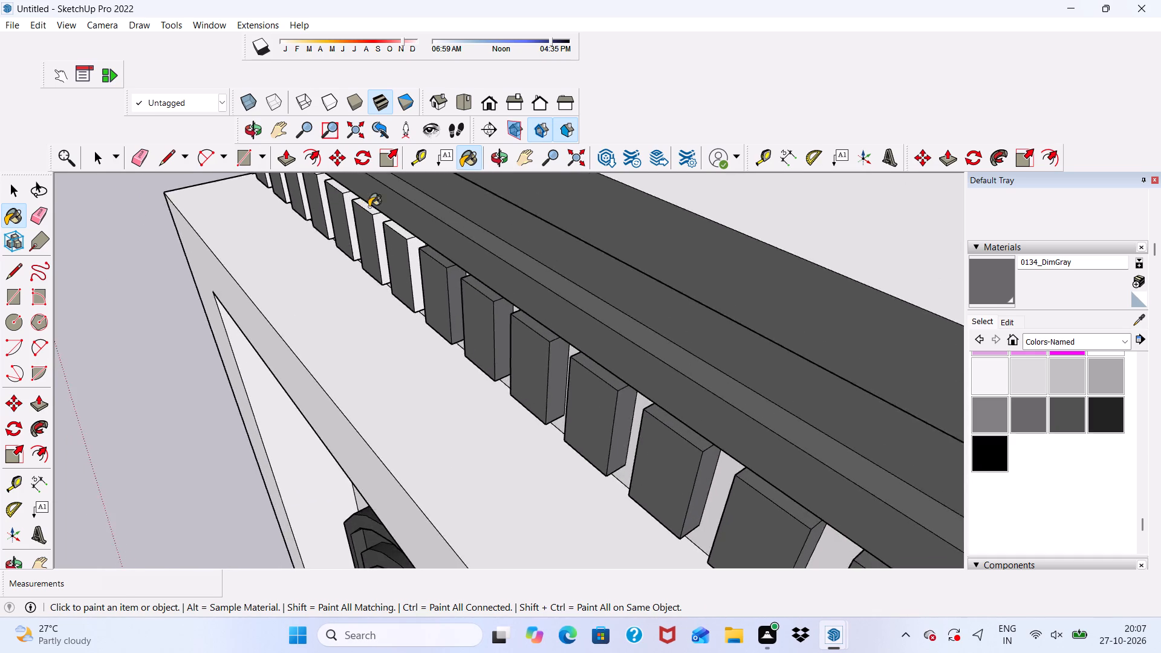
{"action": "scroll", "coordinate": [394, 210], "scroll_direction": "up", "scroll_amount": 15}
{"action": "scroll", "coordinate": [407, 230], "scroll_direction": "down", "scroll_amount": 1}
{"action": "left_click", "coordinate": [392, 255]}
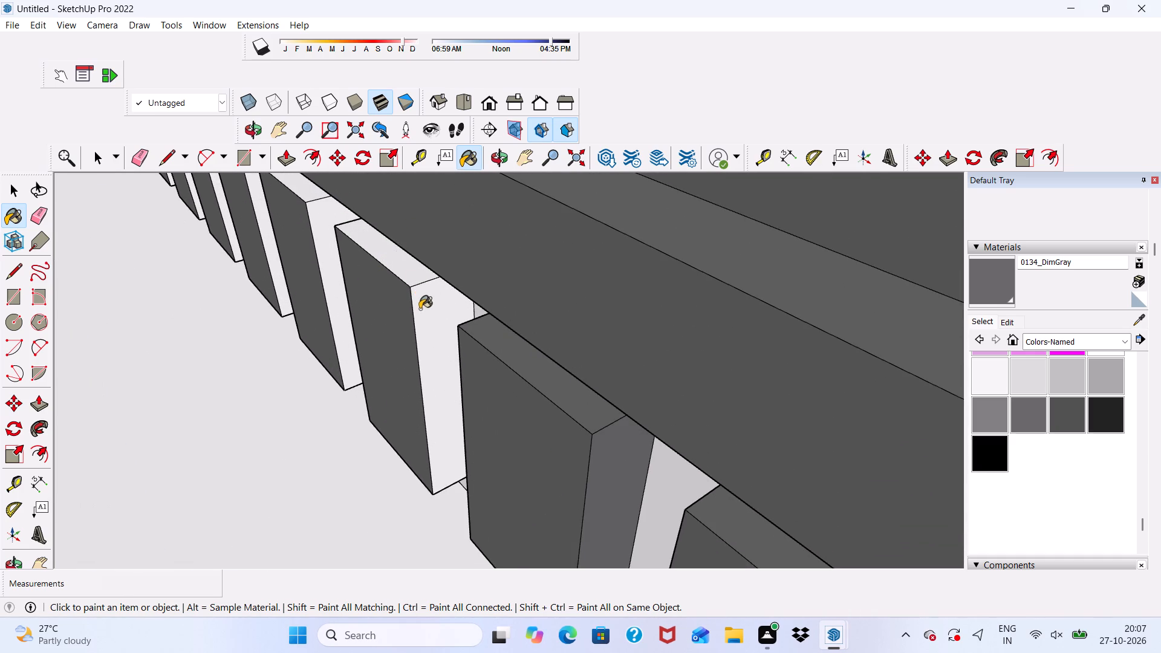
{"action": "left_click", "coordinate": [421, 313]}
Paint the tops and right sides of the next three dentil blocks toward the facade's outer corner with 0134_DimGray.
{"action": "scroll", "coordinate": [417, 285], "scroll_direction": "down", "scroll_amount": 10}
{"action": "middle_click_drag", "start_coordinate": [469, 269], "coordinate": [775, 163]}
{"action": "scroll", "coordinate": [774, 192], "scroll_direction": "down", "scroll_amount": 7}
{"action": "scroll", "coordinate": [377, 293], "scroll_direction": "down", "scroll_amount": 5}
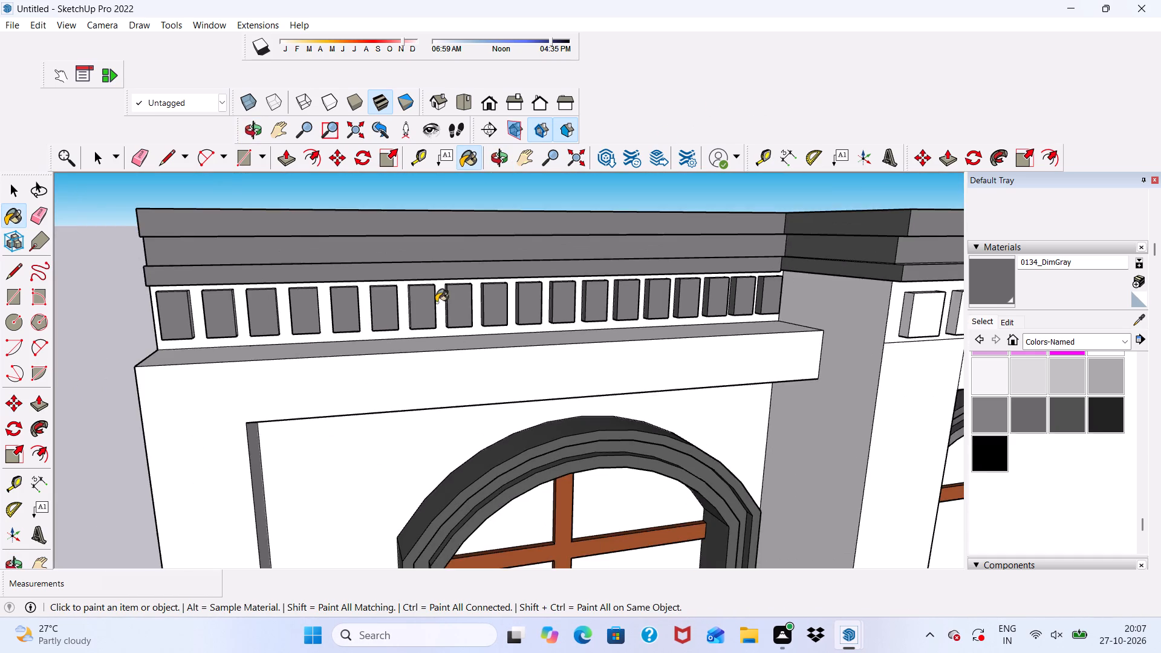
{"action": "middle_click_drag", "start_coordinate": [507, 291], "coordinate": [302, 402]}
{"action": "scroll", "coordinate": [340, 333], "scroll_direction": "up", "scroll_amount": 15}
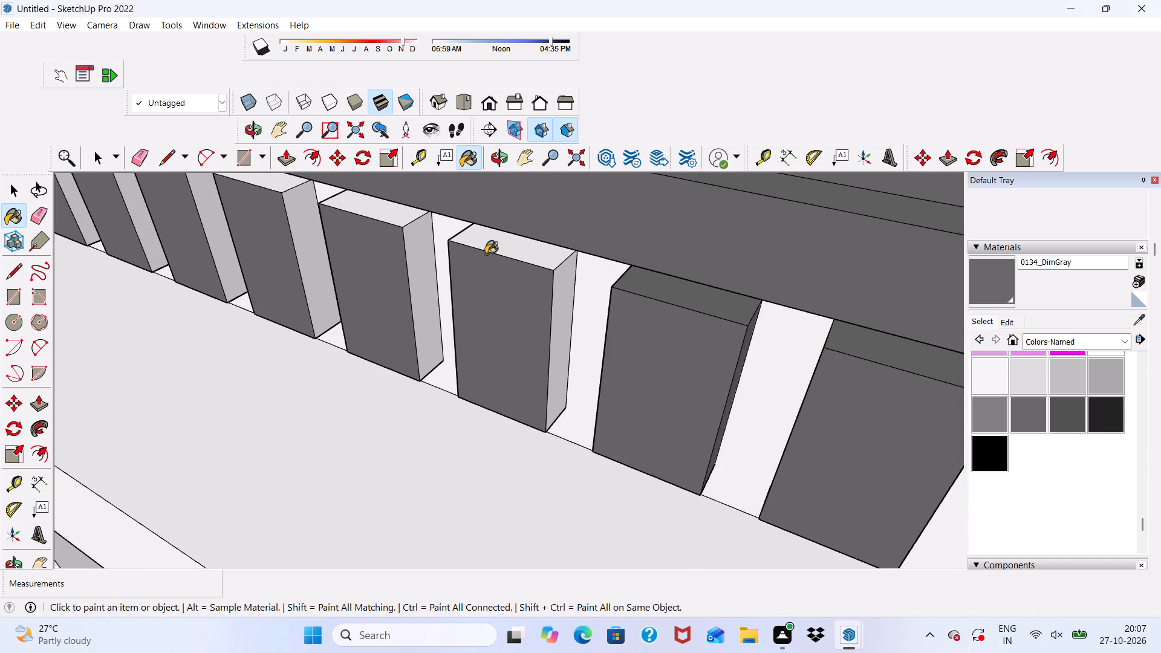
{"action": "left_click", "coordinate": [489, 250]}
{"action": "left_click", "coordinate": [564, 310]}
{"action": "scroll", "coordinate": [388, 207], "scroll_direction": "up", "scroll_amount": 1}
{"action": "left_click", "coordinate": [386, 206]}
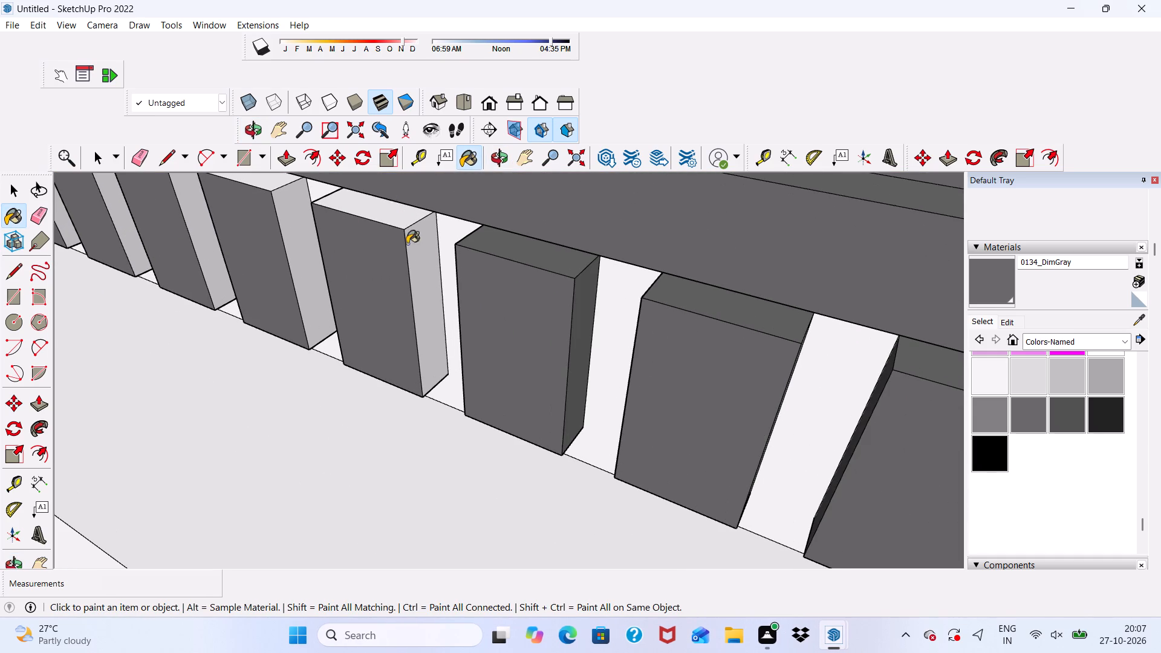
{"action": "left_click", "coordinate": [421, 259]}
{"action": "scroll", "coordinate": [421, 259], "scroll_direction": "down", "scroll_amount": 16}
{"action": "scroll", "coordinate": [329, 221], "scroll_direction": "up", "scroll_amount": 5}
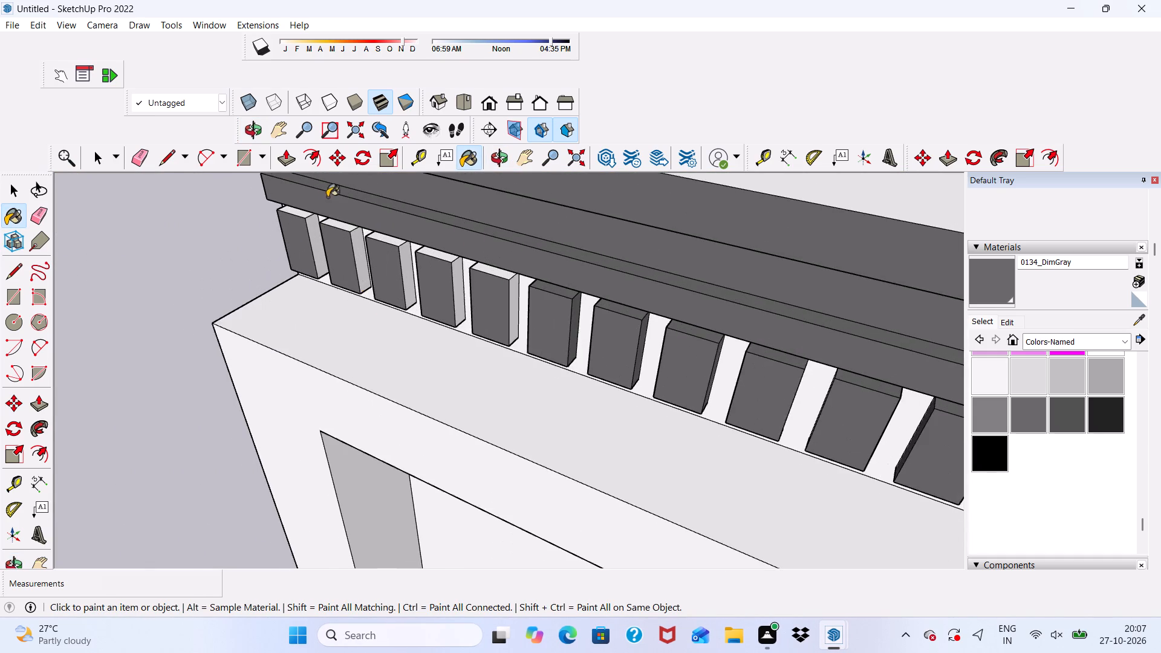
{"action": "scroll", "coordinate": [327, 197], "scroll_direction": "up", "scroll_amount": 7}
{"action": "left_click", "coordinate": [489, 269]}
{"action": "left_click", "coordinate": [548, 306]}
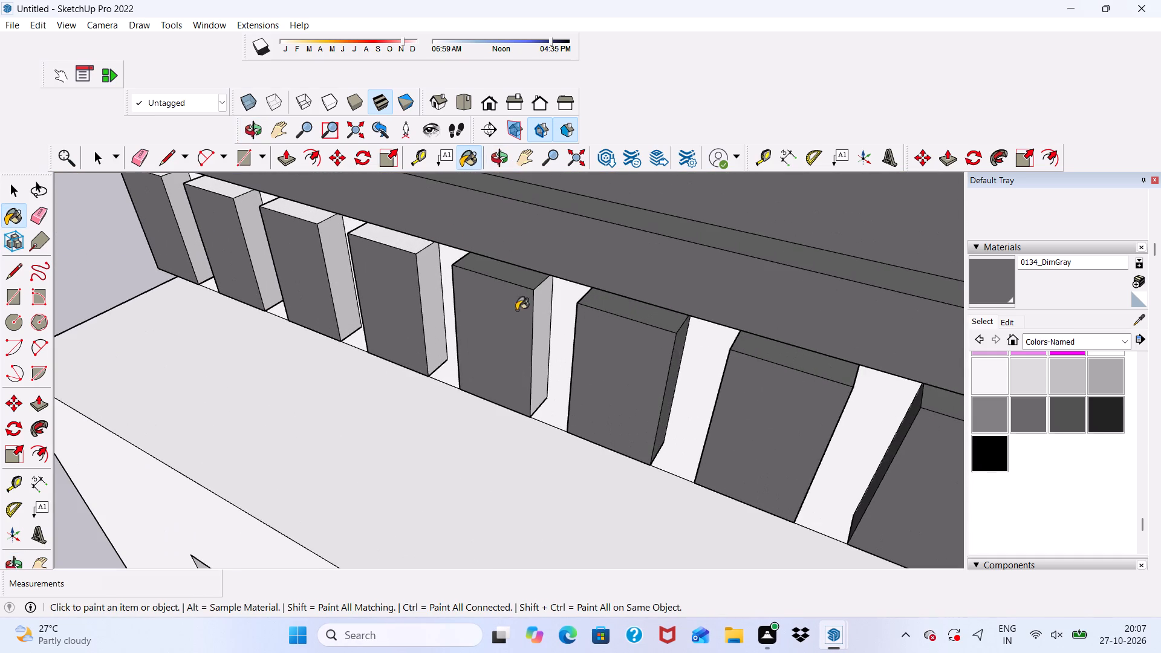
Paint the tops and right sides of the last four unpainted dentil blocks in the left bay's row with 0134_DimGray.
{"action": "left_click", "coordinate": [405, 245]}
{"action": "left_click", "coordinate": [423, 280]}
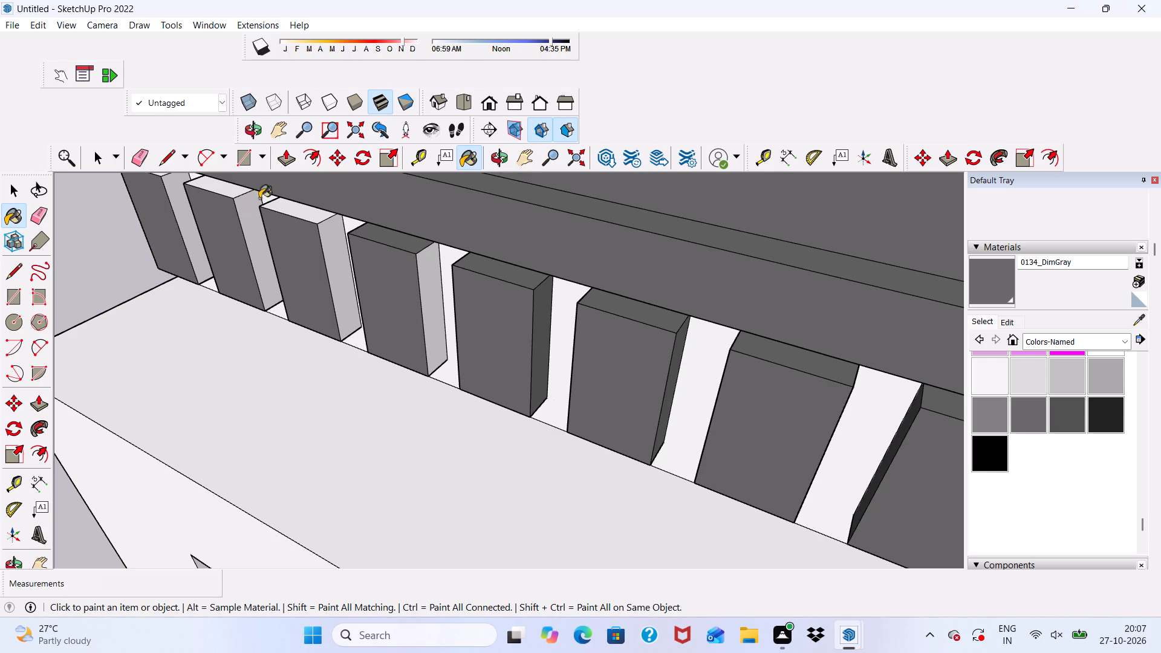
{"action": "left_click", "coordinate": [307, 212]}
{"action": "left_click", "coordinate": [330, 245]}
{"action": "scroll", "coordinate": [325, 249], "scroll_direction": "down", "scroll_amount": 5}
{"action": "scroll", "coordinate": [238, 213], "scroll_direction": "up", "scroll_amount": 5}
{"action": "left_click", "coordinate": [238, 207]}
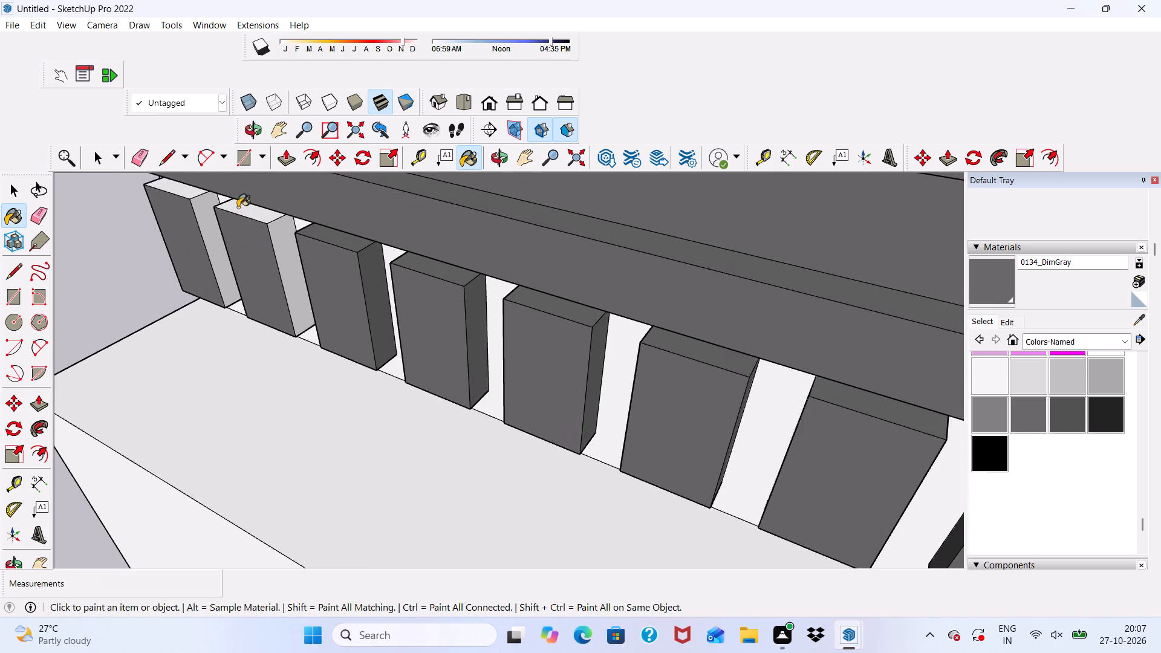
{"action": "left_click", "coordinate": [291, 258]}
{"action": "scroll", "coordinate": [191, 187], "scroll_direction": "up", "scroll_amount": 4}
{"action": "left_click", "coordinate": [191, 187]}
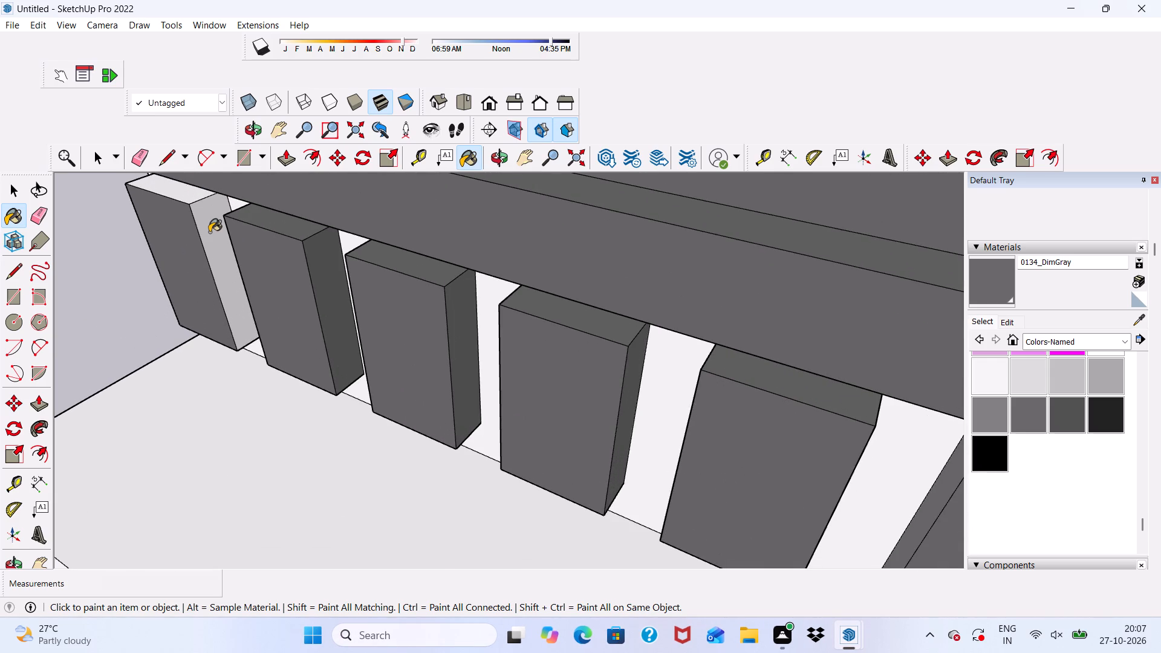
{"action": "left_click", "coordinate": [209, 232]}
Paint the left sides of the seven dentil blocks still white on that side of the left bay with 0134_DimGray.
{"action": "scroll", "coordinate": [209, 232], "scroll_direction": "down", "scroll_amount": 5}
{"action": "middle_click_drag", "start_coordinate": [214, 280], "coordinate": [637, 174]}
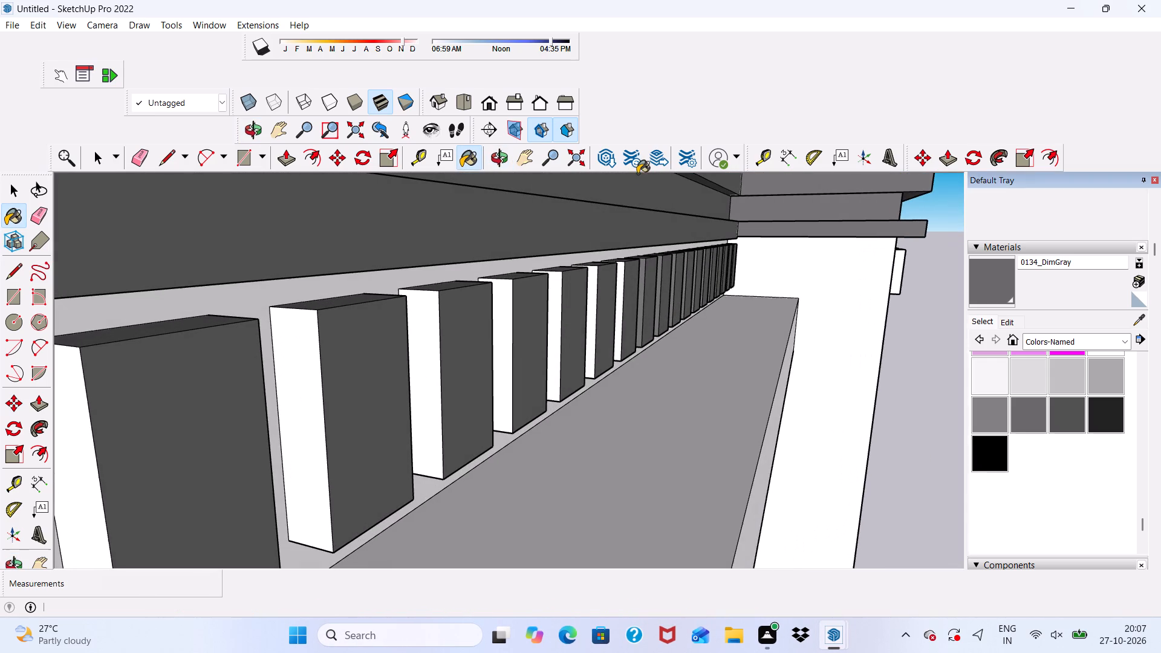
{"action": "scroll", "coordinate": [139, 365], "scroll_direction": "up", "scroll_amount": 1}
{"action": "scroll", "coordinate": [139, 365], "scroll_direction": "down", "scroll_amount": 6}
{"action": "left_click", "coordinate": [128, 403]}
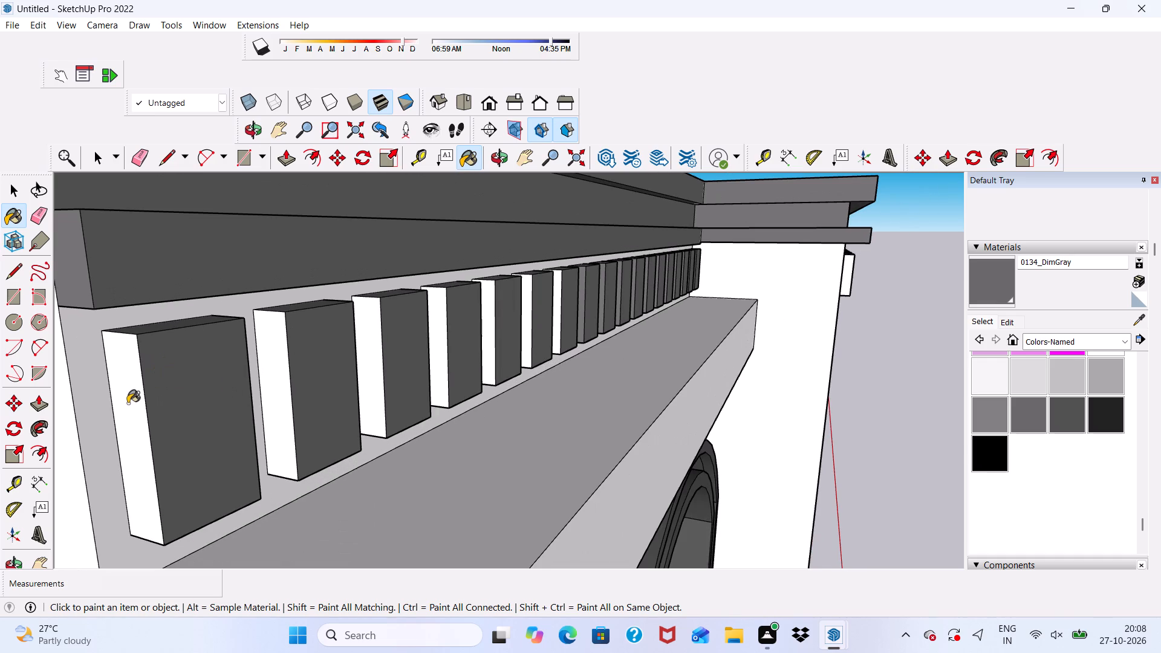
{"action": "double_click", "coordinate": [283, 362]}
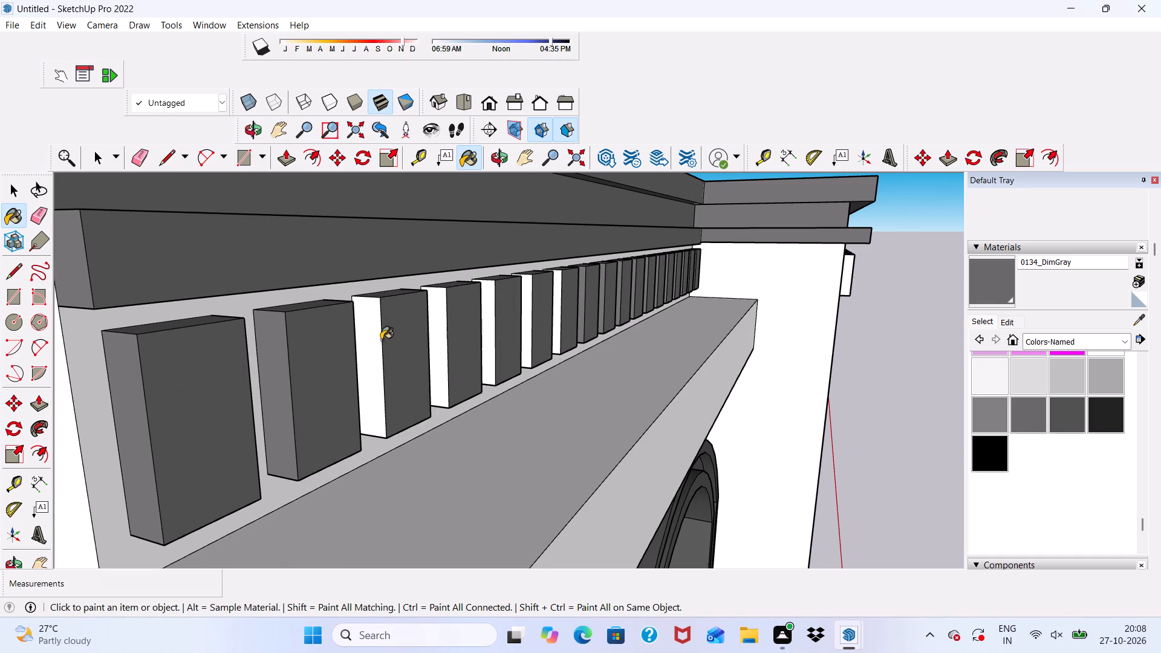
{"action": "left_click", "coordinate": [380, 342]}
{"action": "left_click", "coordinate": [431, 332]}
{"action": "left_click", "coordinate": [493, 321]}
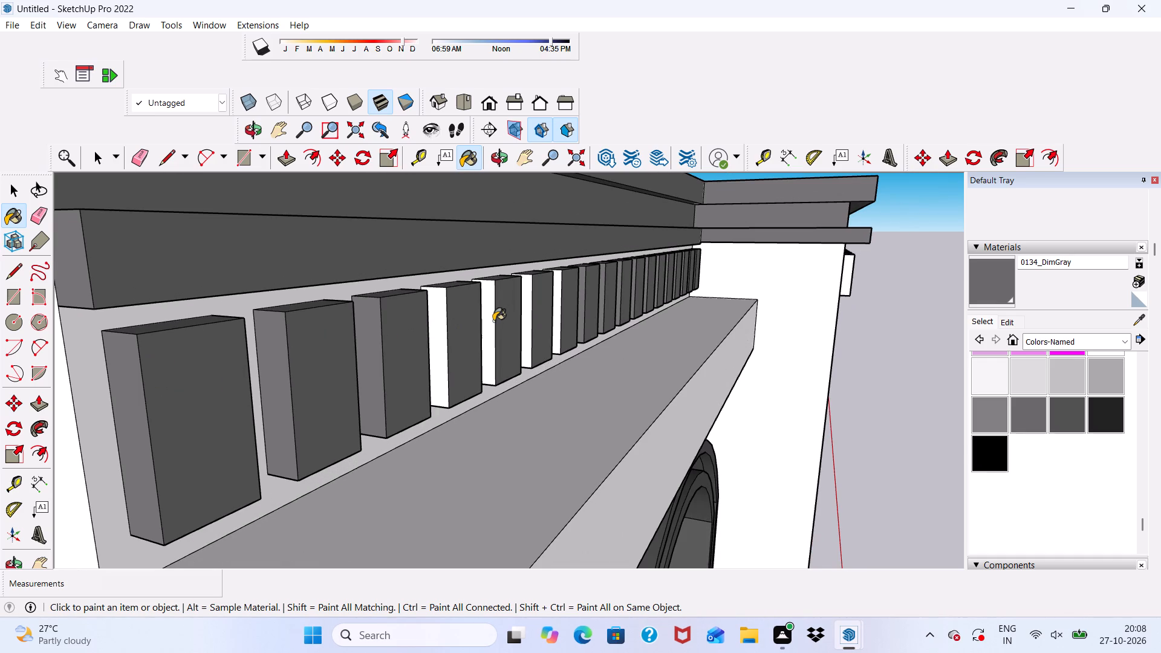
{"action": "left_click", "coordinate": [530, 311]}
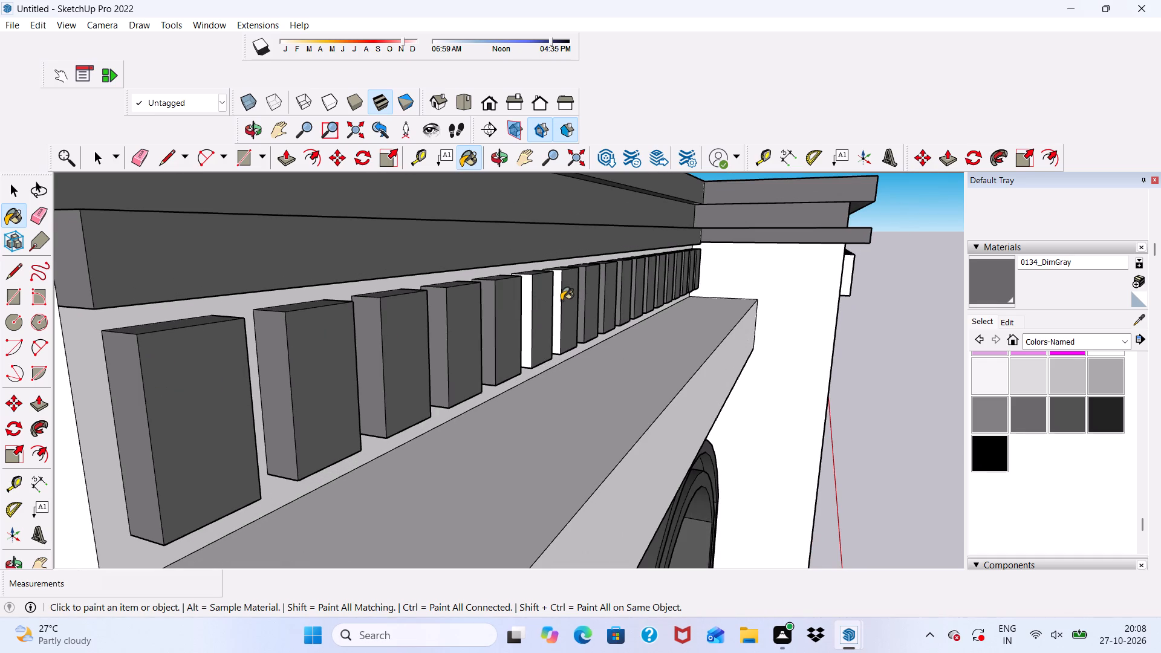
{"action": "left_click", "coordinate": [558, 304]}
Paint the wall band behind the left bay's dentil blocks with 0134_DimGray.
{"action": "left_click", "coordinate": [118, 331]}
{"action": "scroll", "coordinate": [86, 321], "scroll_direction": "down", "scroll_amount": 2}
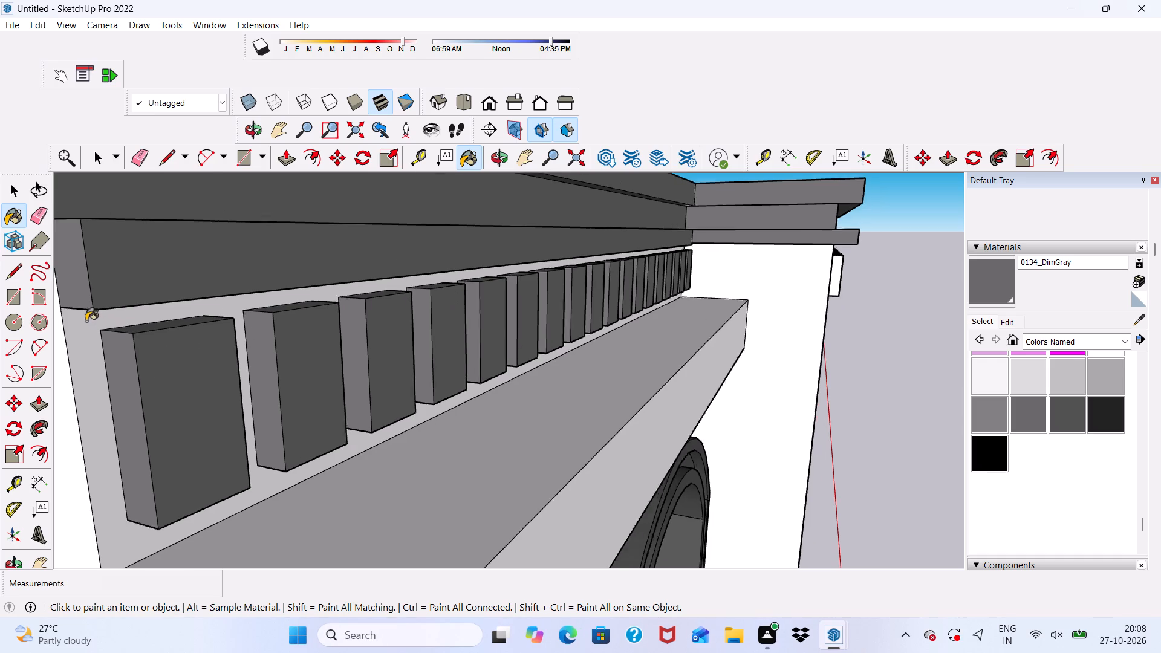
{"action": "scroll", "coordinate": [86, 321], "scroll_direction": "down", "scroll_amount": 3}
{"action": "scroll", "coordinate": [86, 326], "scroll_direction": "up", "scroll_amount": 5}
{"action": "left_click", "coordinate": [86, 326]}
{"action": "scroll", "coordinate": [33, 325], "scroll_direction": "down", "scroll_amount": 20}
{"action": "middle_click_drag", "start_coordinate": [444, 343], "coordinate": [438, 362]}
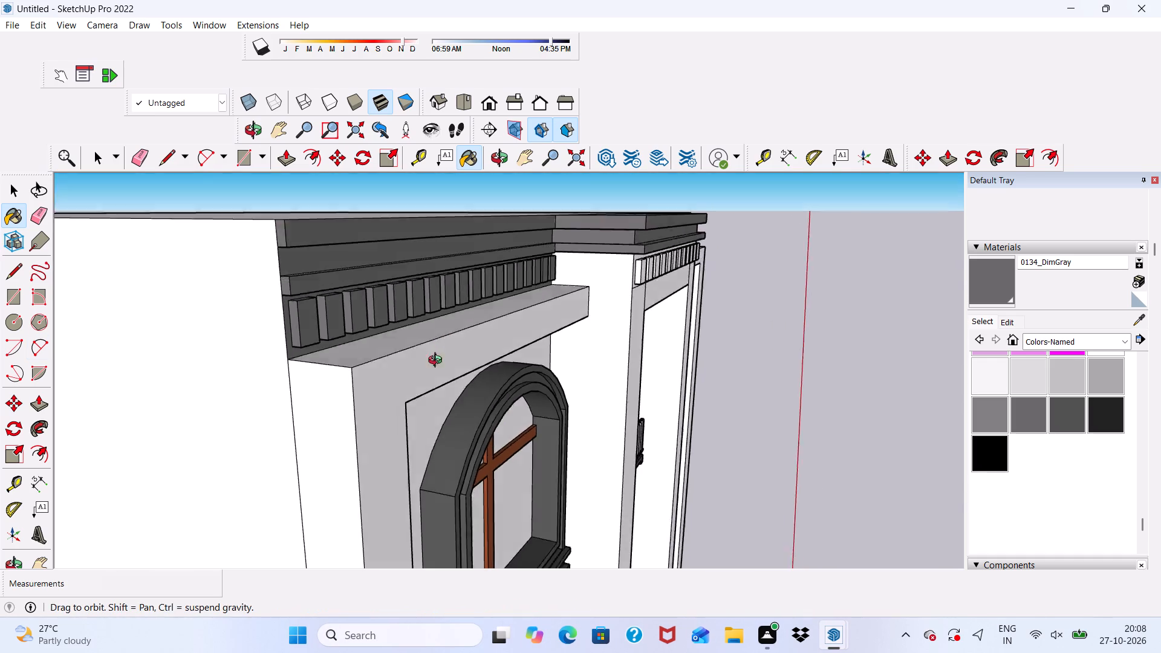
Paint the wall band behind the central bay's dentil blocks with 0134_DimGray.
{"action": "middle_click_drag", "start_coordinate": [438, 362], "coordinate": [203, 398]}
{"action": "scroll", "coordinate": [380, 245], "scroll_direction": "down", "scroll_amount": 10}
{"action": "middle_click_drag", "start_coordinate": [525, 291], "coordinate": [504, 157]}
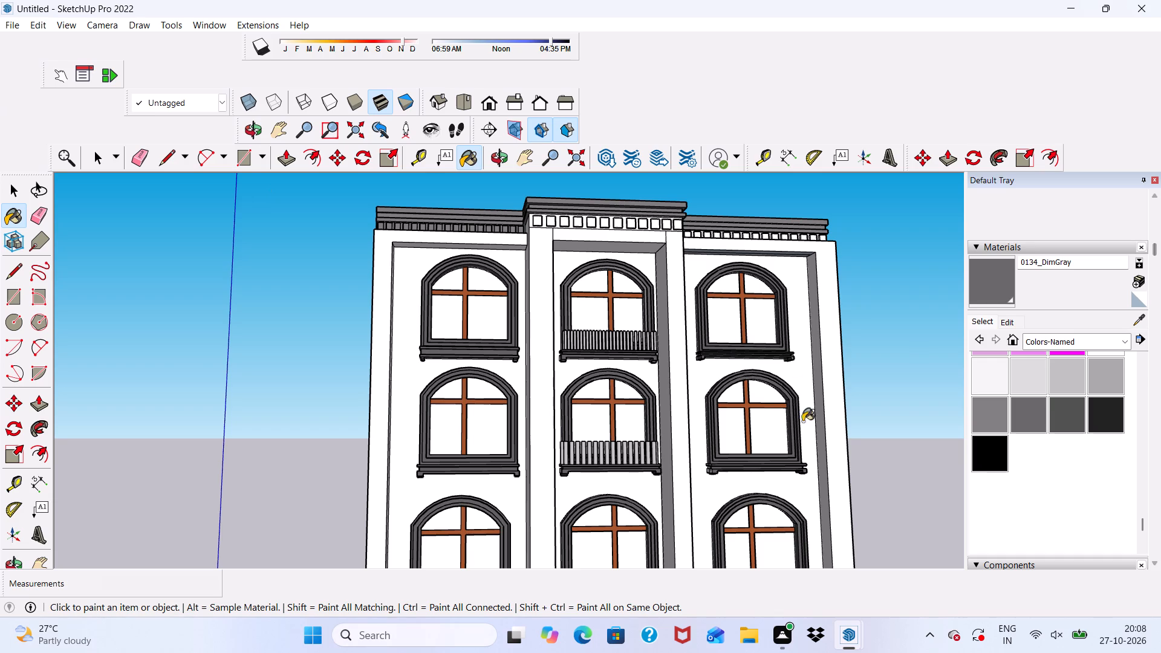
{"action": "scroll", "coordinate": [555, 252], "scroll_direction": "up", "scroll_amount": 11}
{"action": "scroll", "coordinate": [559, 204], "scroll_direction": "down", "scroll_amount": 1}
{"action": "scroll", "coordinate": [564, 208], "scroll_direction": "up", "scroll_amount": 4}
{"action": "middle_click_drag", "start_coordinate": [577, 217], "coordinate": [611, 292]}
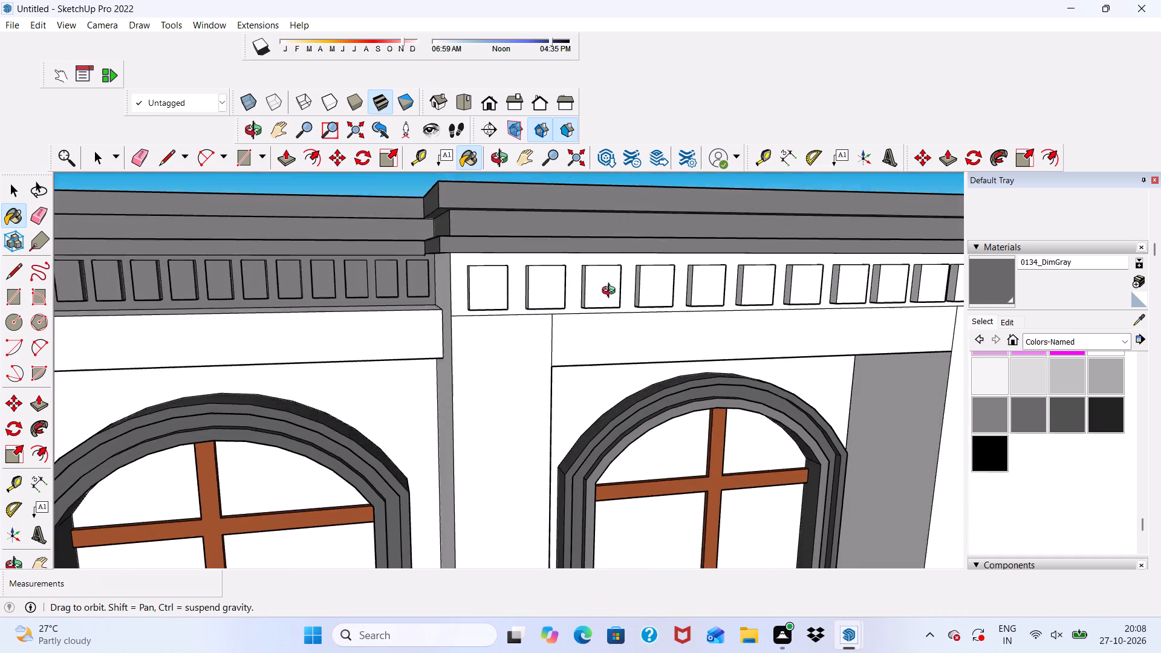
{"action": "middle_click_drag", "start_coordinate": [611, 292], "coordinate": [603, 295]}
{"action": "scroll", "coordinate": [586, 291], "scroll_direction": "up", "scroll_amount": 6}
{"action": "left_click", "coordinate": [562, 255]}
{"action": "scroll", "coordinate": [530, 264], "scroll_direction": "down", "scroll_amount": 2}
Paint the central bay's left return wall beneath the cornice with 0134_DimGray.
{"action": "middle_click_drag", "start_coordinate": [514, 271], "coordinate": [733, 268]}
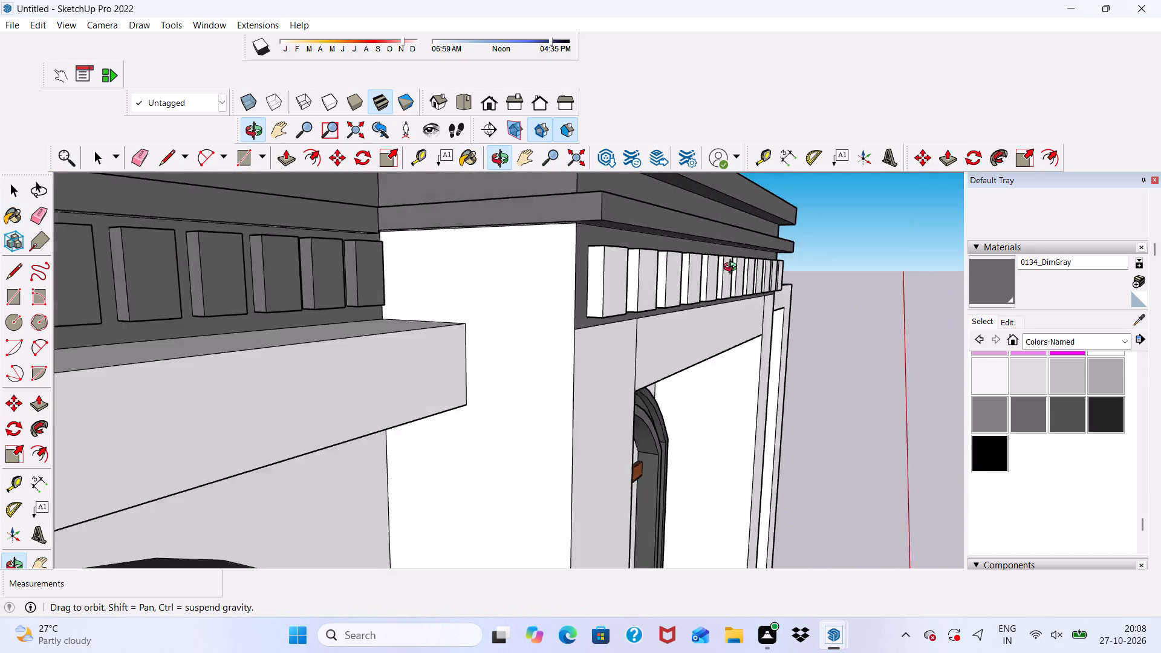
{"action": "middle_click_drag", "start_coordinate": [733, 268], "coordinate": [743, 286]}
{"action": "left_click", "coordinate": [472, 270]}
Paint the front faces of the first six dentil blocks from the left on the central bay with 0134_DimGray.
{"action": "scroll", "coordinate": [432, 220], "scroll_direction": "down", "scroll_amount": 16}
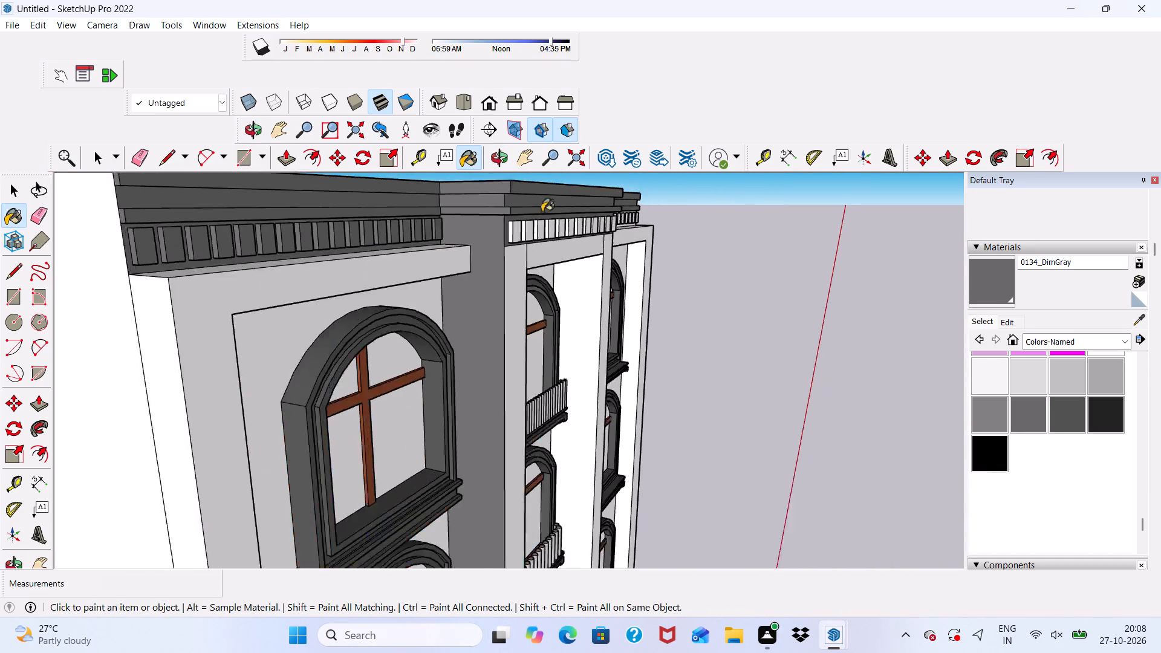
{"action": "scroll", "coordinate": [542, 212], "scroll_direction": "down", "scroll_amount": 2}
{"action": "scroll", "coordinate": [511, 274], "scroll_direction": "down", "scroll_amount": 2}
{"action": "middle_click_drag", "start_coordinate": [343, 236], "coordinate": [48, 192]}
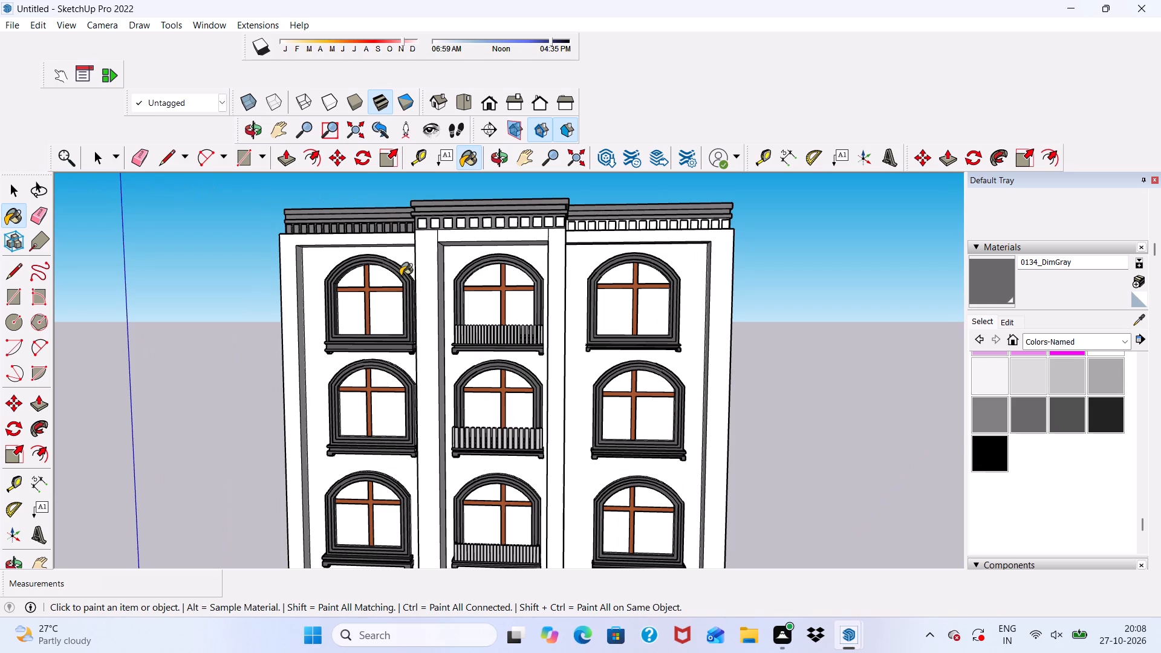
{"action": "scroll", "coordinate": [496, 227], "scroll_direction": "up", "scroll_amount": 14}
{"action": "scroll", "coordinate": [374, 227], "scroll_direction": "down", "scroll_amount": 2}
{"action": "scroll", "coordinate": [362, 231], "scroll_direction": "up", "scroll_amount": 3}
{"action": "left_click", "coordinate": [322, 221]}
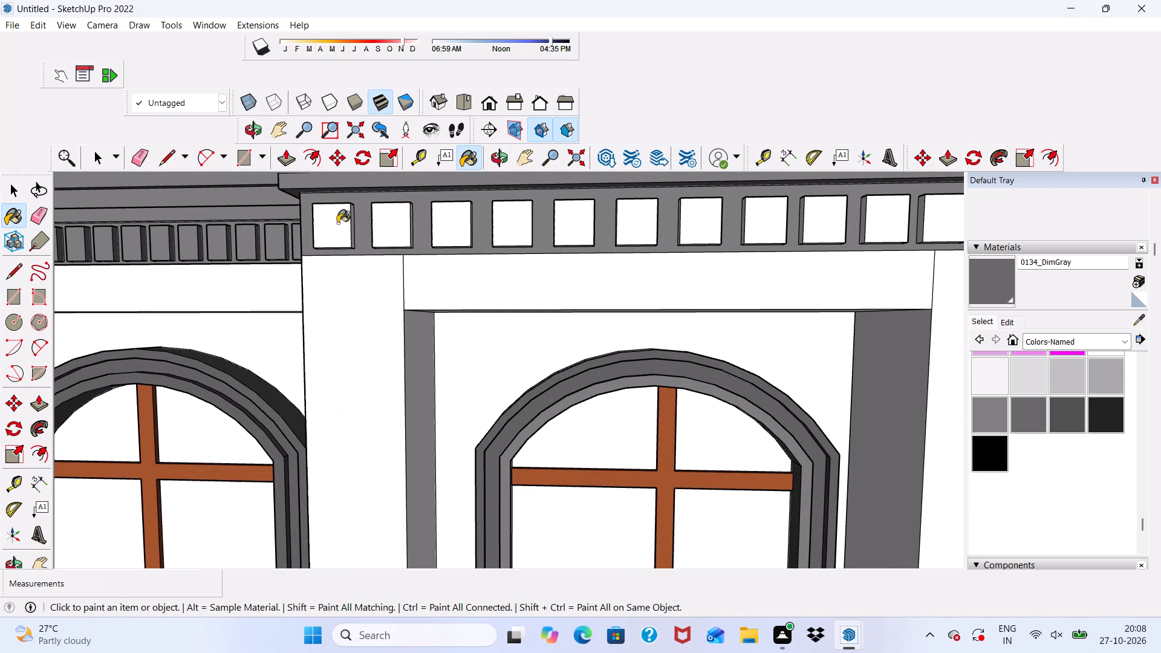
{"action": "left_click", "coordinate": [388, 236]}
{"action": "left_click_drag", "start_coordinate": [432, 231], "coordinate": [446, 230]}
{"action": "left_click", "coordinate": [488, 226]}
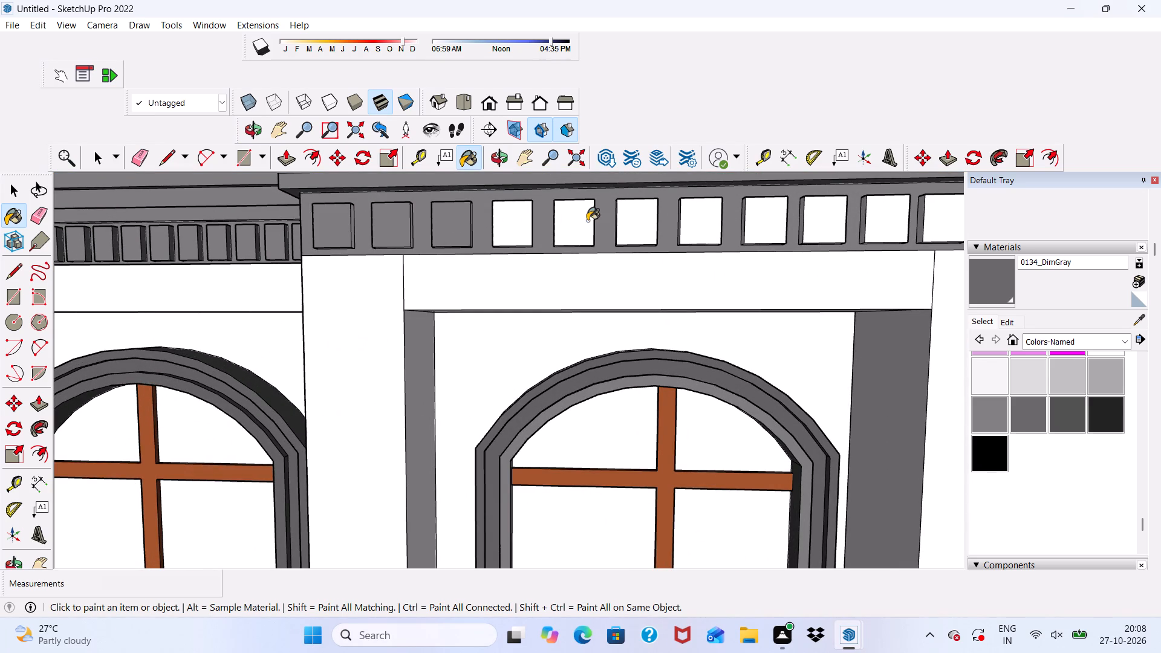
{"action": "left_click", "coordinate": [587, 221]}
{"action": "left_click", "coordinate": [486, 222]}
{"action": "left_click", "coordinate": [506, 222]}
{"action": "left_click", "coordinate": [654, 229]}
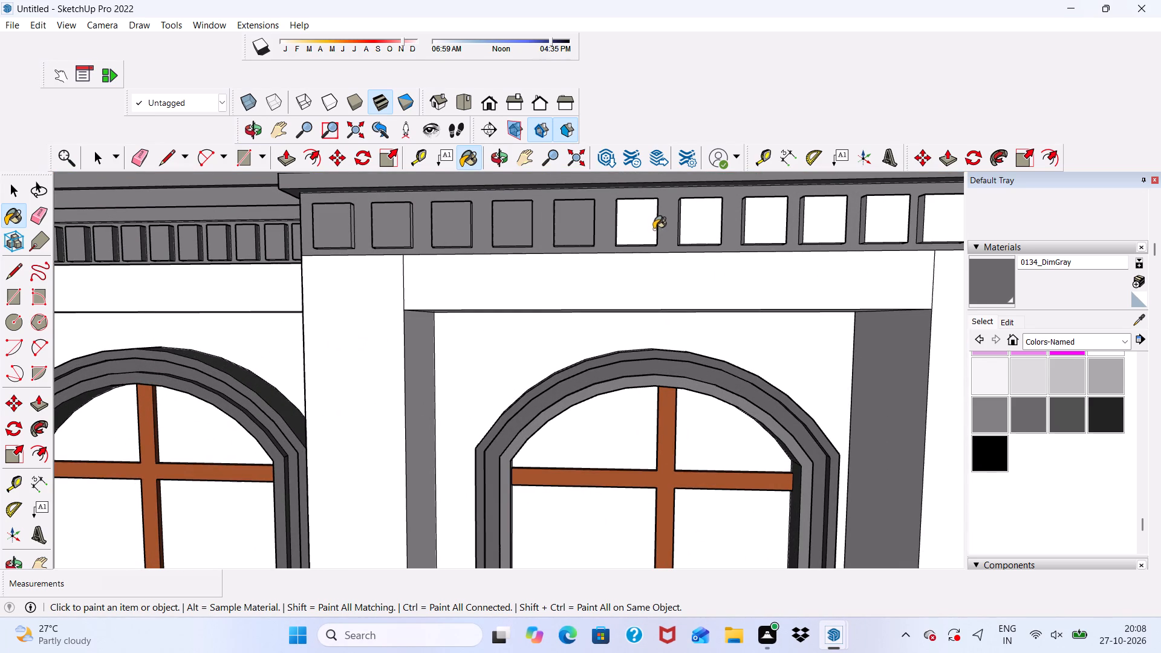
Paint the front faces of the remaining six dentil blocks on the central bay with 0134_DimGray.
{"action": "scroll", "coordinate": [645, 227], "scroll_direction": "down", "scroll_amount": 5}
{"action": "scroll", "coordinate": [671, 233], "scroll_direction": "up", "scroll_amount": 1}
{"action": "left_click", "coordinate": [675, 229]}
{"action": "scroll", "coordinate": [706, 224], "scroll_direction": "up", "scroll_amount": 1}
{"action": "left_click", "coordinate": [726, 222]}
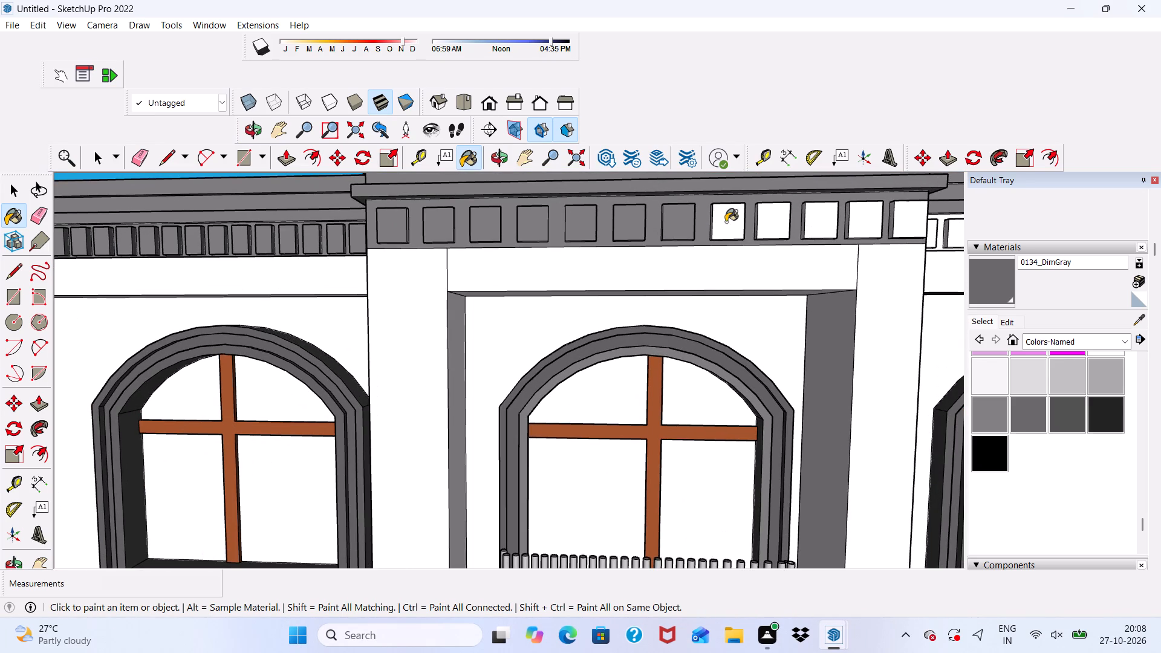
{"action": "left_click", "coordinate": [778, 230]}
{"action": "left_click", "coordinate": [822, 229]}
{"action": "left_click", "coordinate": [869, 227]}
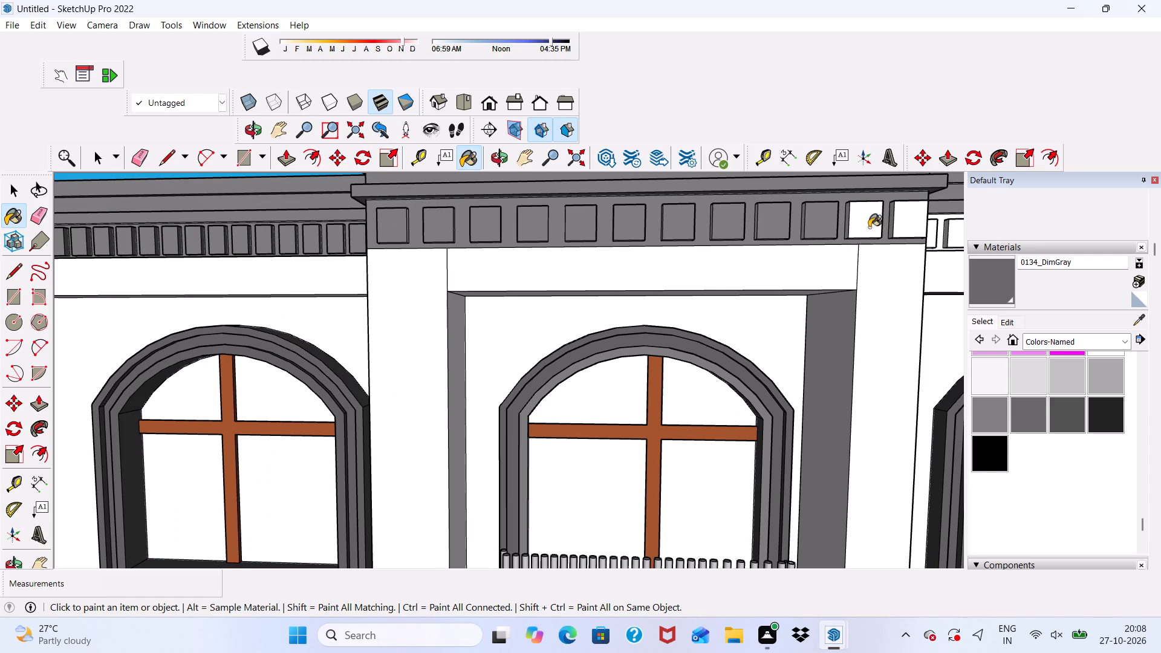
{"action": "left_click", "coordinate": [905, 225]}
Paint the right sides and tops of the two dentil blocks at the central bay's right end with 0134_DimGray.
{"action": "scroll", "coordinate": [816, 219], "scroll_direction": "down", "scroll_amount": 4}
{"action": "middle_click_drag", "start_coordinate": [790, 235], "coordinate": [594, 297]}
{"action": "scroll", "coordinate": [846, 282], "scroll_direction": "up", "scroll_amount": 2}
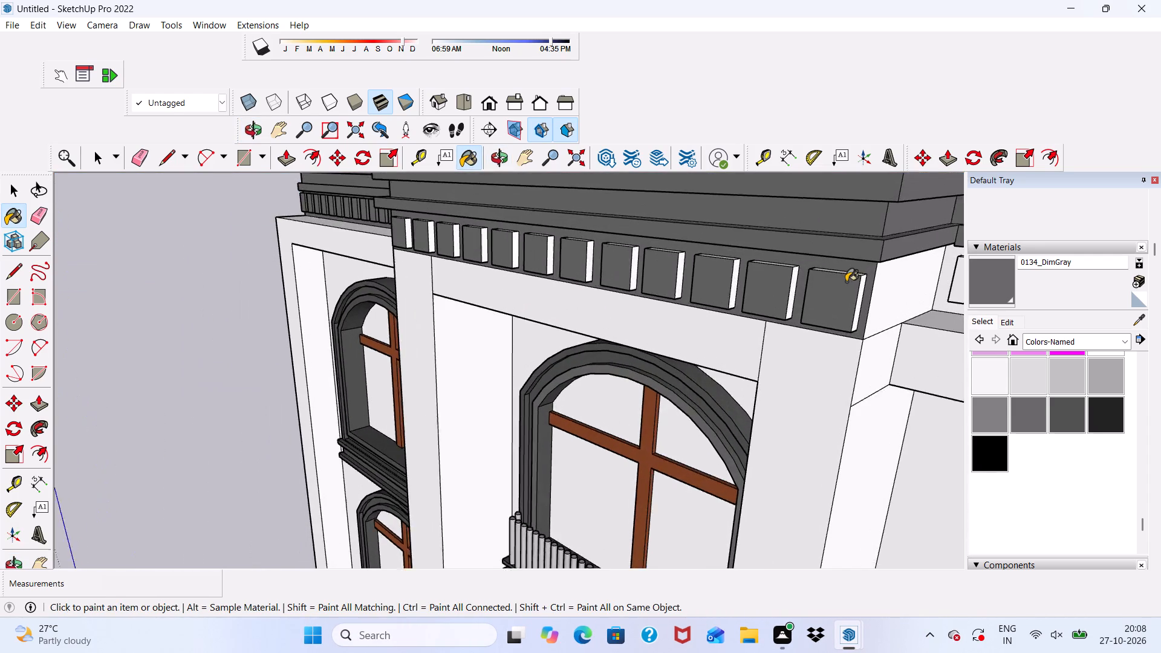
{"action": "scroll", "coordinate": [846, 282], "scroll_direction": "up", "scroll_amount": 10}
{"action": "left_click", "coordinate": [873, 319]}
{"action": "scroll", "coordinate": [871, 258], "scroll_direction": "up", "scroll_amount": 4}
{"action": "left_click", "coordinate": [871, 258]}
{"action": "scroll", "coordinate": [871, 258], "scroll_direction": "up", "scroll_amount": 1}
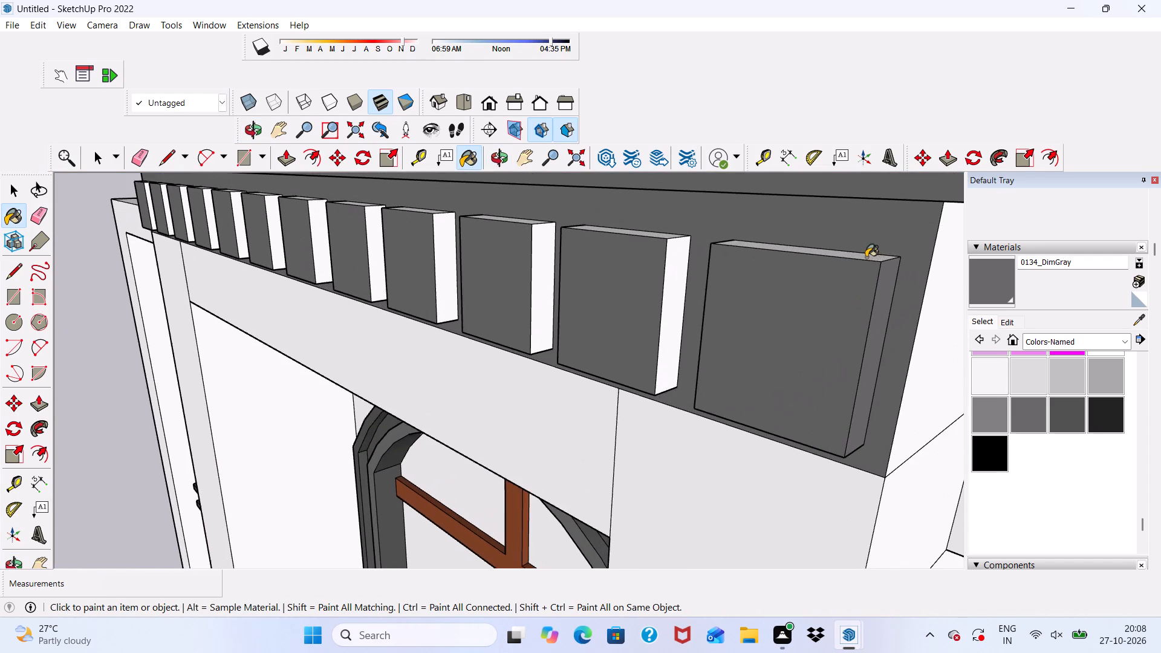
{"action": "scroll", "coordinate": [701, 270], "scroll_direction": "up", "scroll_amount": 2}
{"action": "left_click", "coordinate": [664, 273]}
{"action": "scroll", "coordinate": [662, 236], "scroll_direction": "up", "scroll_amount": 2}
{"action": "left_click", "coordinate": [660, 233]}
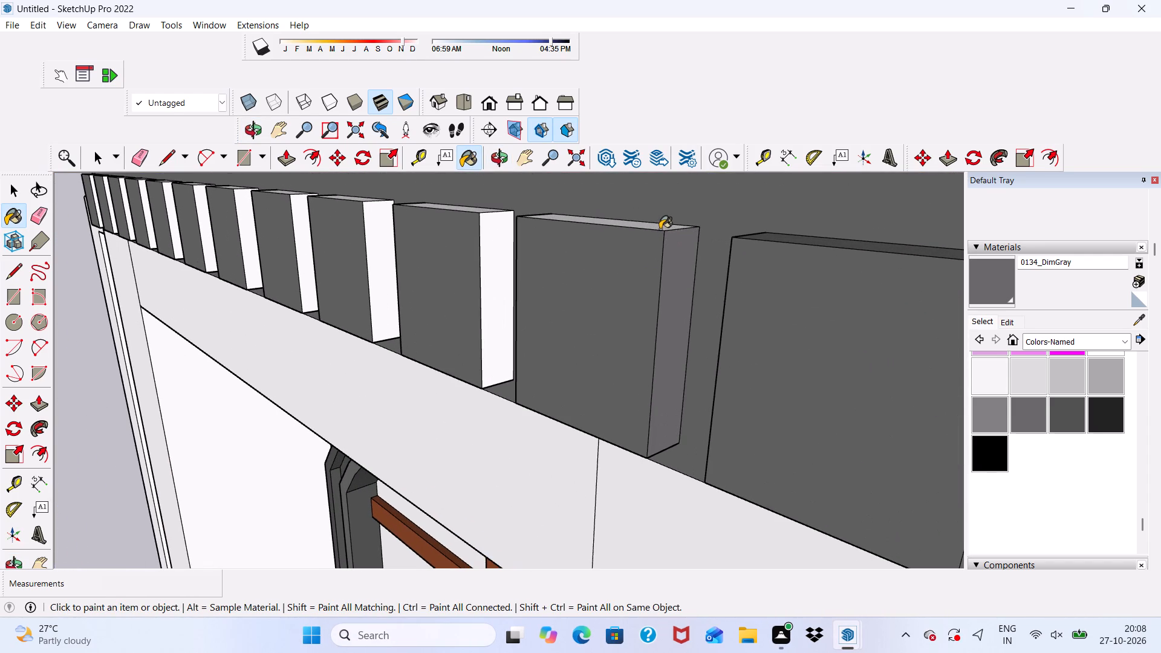
{"action": "left_click", "coordinate": [661, 226]}
Paint the third dentil block's right side and top and the fourth's right side, counting from the central bay's right end, with 0134_DimGray.
{"action": "scroll", "coordinate": [547, 223], "scroll_direction": "up", "scroll_amount": 1}
{"action": "scroll", "coordinate": [475, 253], "scroll_direction": "up", "scroll_amount": 1}
{"action": "left_click", "coordinate": [475, 253]}
{"action": "left_click", "coordinate": [467, 200]}
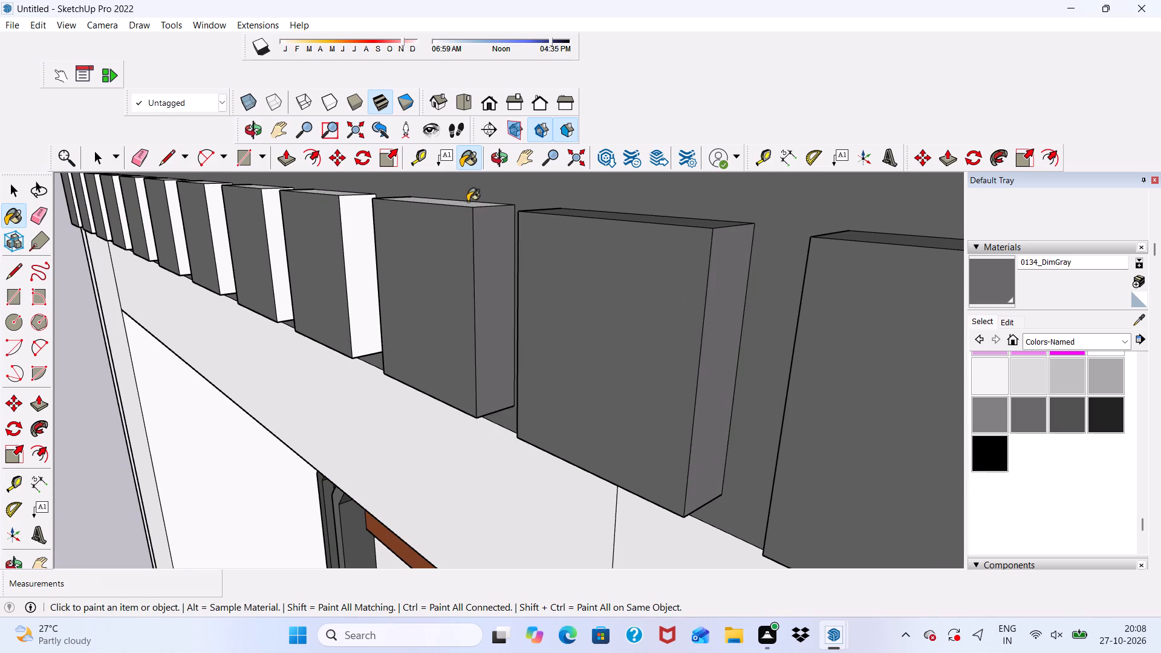
{"action": "scroll", "coordinate": [368, 219], "scroll_direction": "up", "scroll_amount": 3}
{"action": "left_click", "coordinate": [366, 221]}
{"action": "scroll", "coordinate": [454, 227], "scroll_direction": "down", "scroll_amount": 5}
{"action": "middle_click_drag", "start_coordinate": [528, 324], "coordinate": [561, 420]}
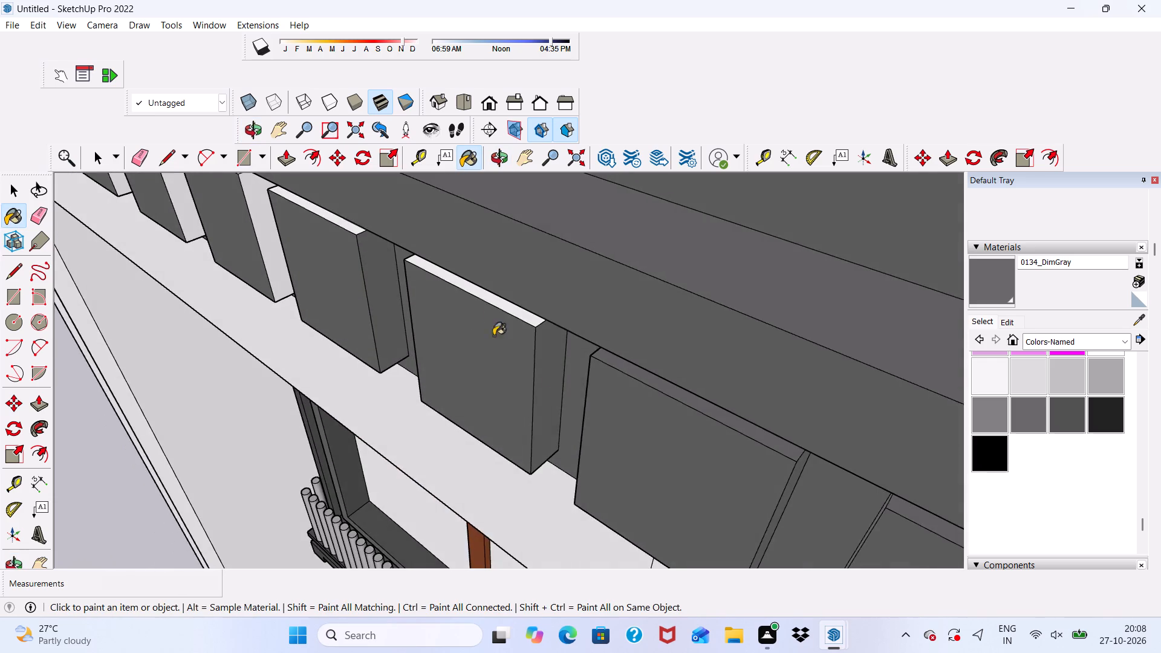
{"action": "scroll", "coordinate": [470, 325], "scroll_direction": "up", "scroll_amount": 5}
{"action": "left_click", "coordinate": [491, 281]}
Paint the top of the fourth dentil block from the central bay's right end with 0134_DimGray.
{"action": "scroll", "coordinate": [491, 281], "scroll_direction": "down", "scroll_amount": 14}
{"action": "scroll", "coordinate": [464, 376], "scroll_direction": "up", "scroll_amount": 4}
{"action": "scroll", "coordinate": [471, 337], "scroll_direction": "down", "scroll_amount": 1}
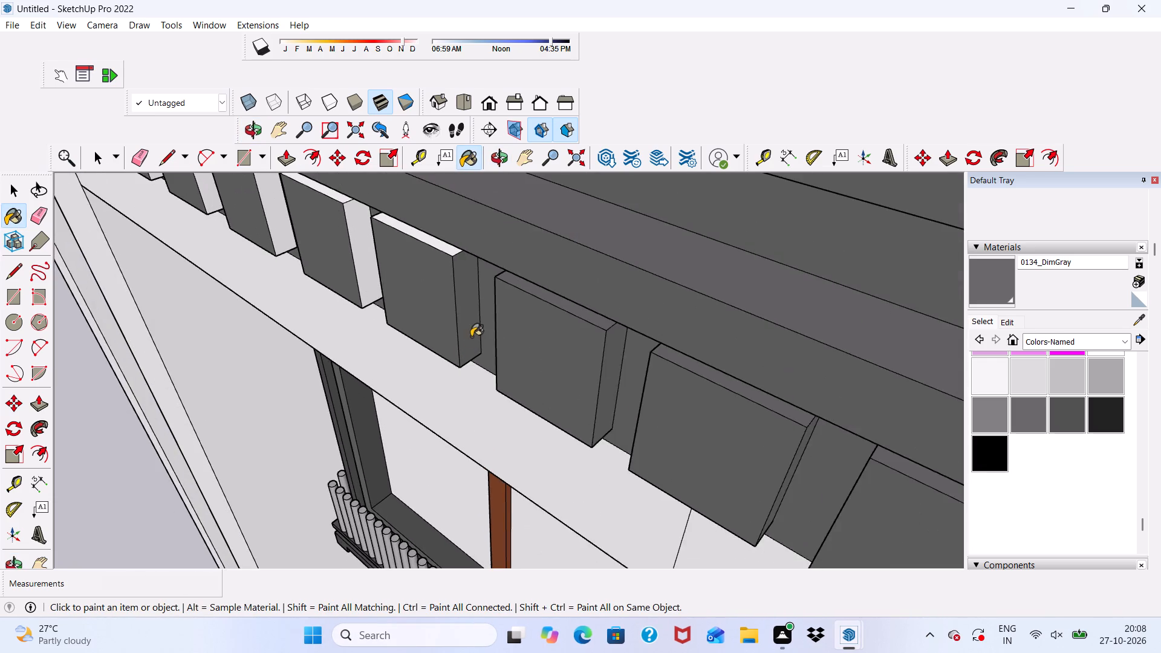
{"action": "middle_click_drag", "start_coordinate": [471, 337], "coordinate": [576, 231]}
{"action": "scroll", "coordinate": [648, 264], "scroll_direction": "down", "scroll_amount": 6}
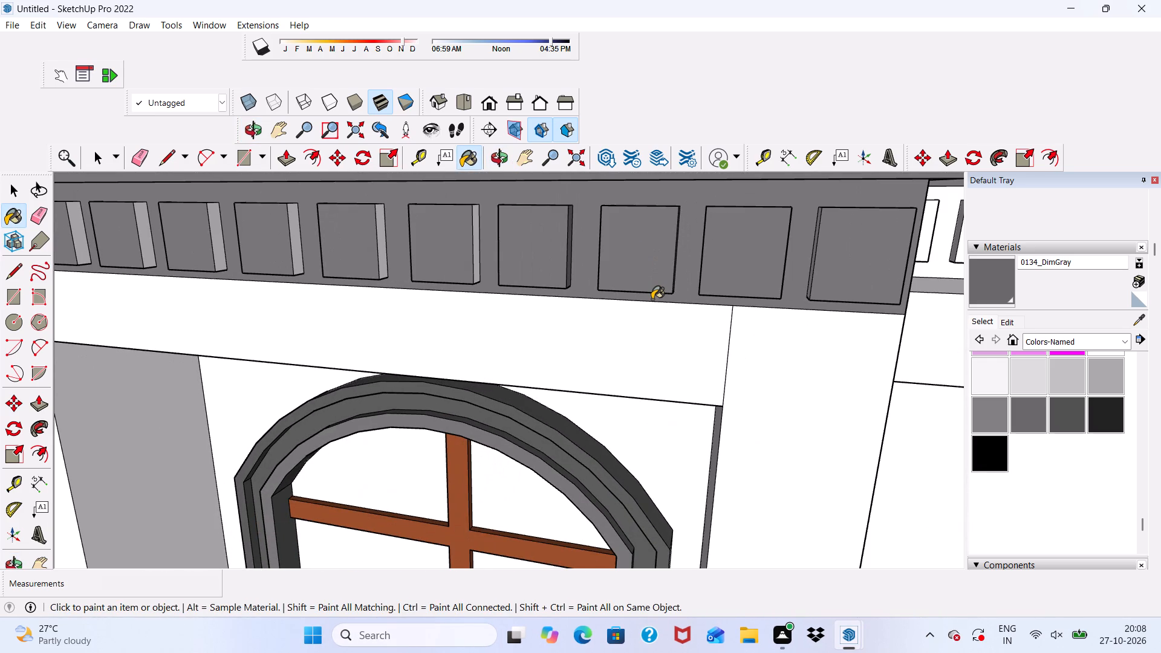
{"action": "scroll", "coordinate": [626, 259], "scroll_direction": "down", "scroll_amount": 9}
{"action": "scroll", "coordinate": [553, 282], "scroll_direction": "up", "scroll_amount": 7}
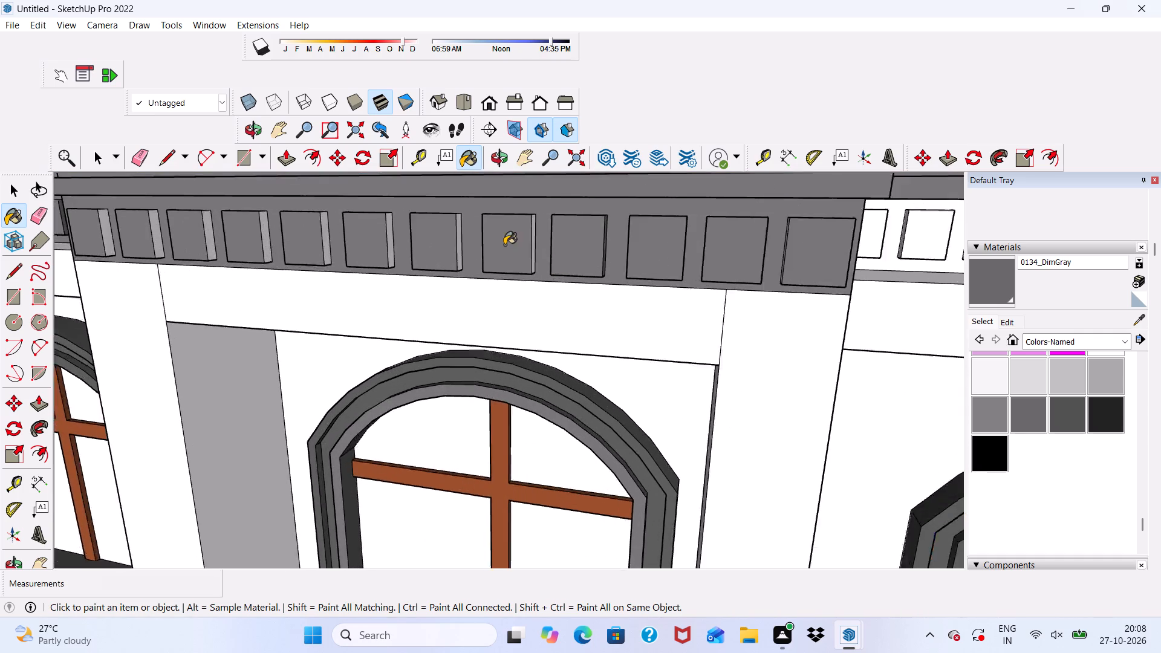
{"action": "scroll", "coordinate": [504, 245], "scroll_direction": "up", "scroll_amount": 2}
{"action": "scroll", "coordinate": [504, 245], "scroll_direction": "down", "scroll_amount": 5}
{"action": "middle_click_drag", "start_coordinate": [521, 305], "coordinate": [463, 359]}
{"action": "scroll", "coordinate": [493, 303], "scroll_direction": "up", "scroll_amount": 10}
{"action": "left_click", "coordinate": [550, 275]}
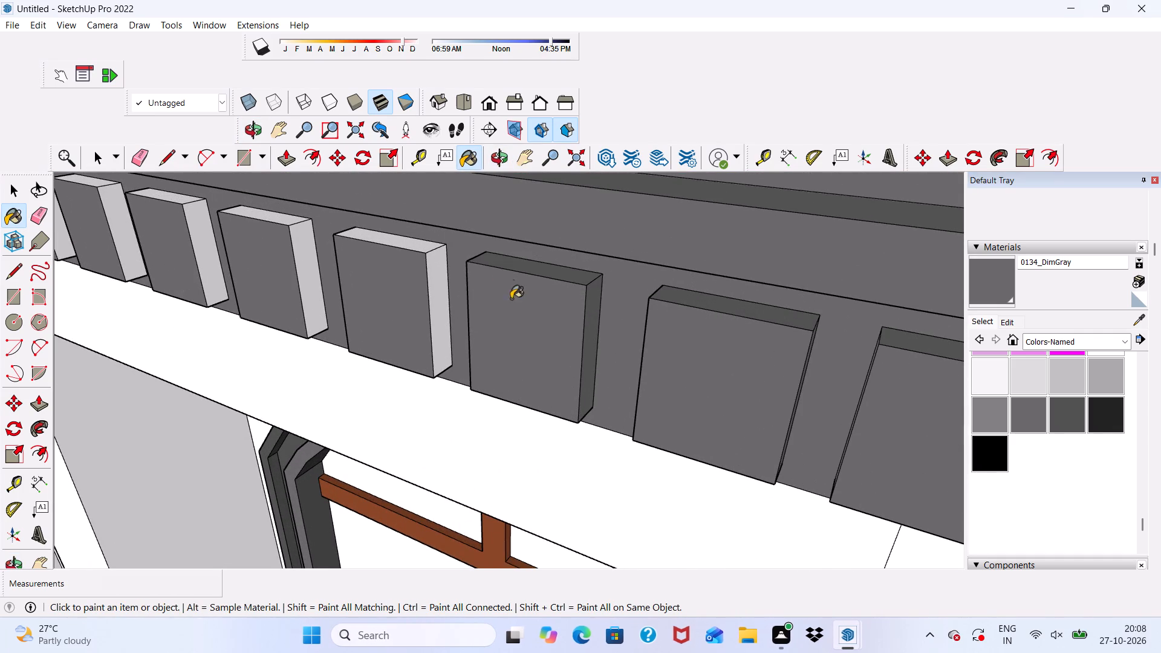
Paint the tops and right sides of the fifth and sixth dentil blocks from the central bay's right end with 0134_DimGray.
{"action": "scroll", "coordinate": [512, 323], "scroll_direction": "down", "scroll_amount": 1}
{"action": "scroll", "coordinate": [511, 311], "scroll_direction": "up", "scroll_amount": 3}
{"action": "left_click", "coordinate": [400, 233]}
{"action": "left_click", "coordinate": [432, 296]}
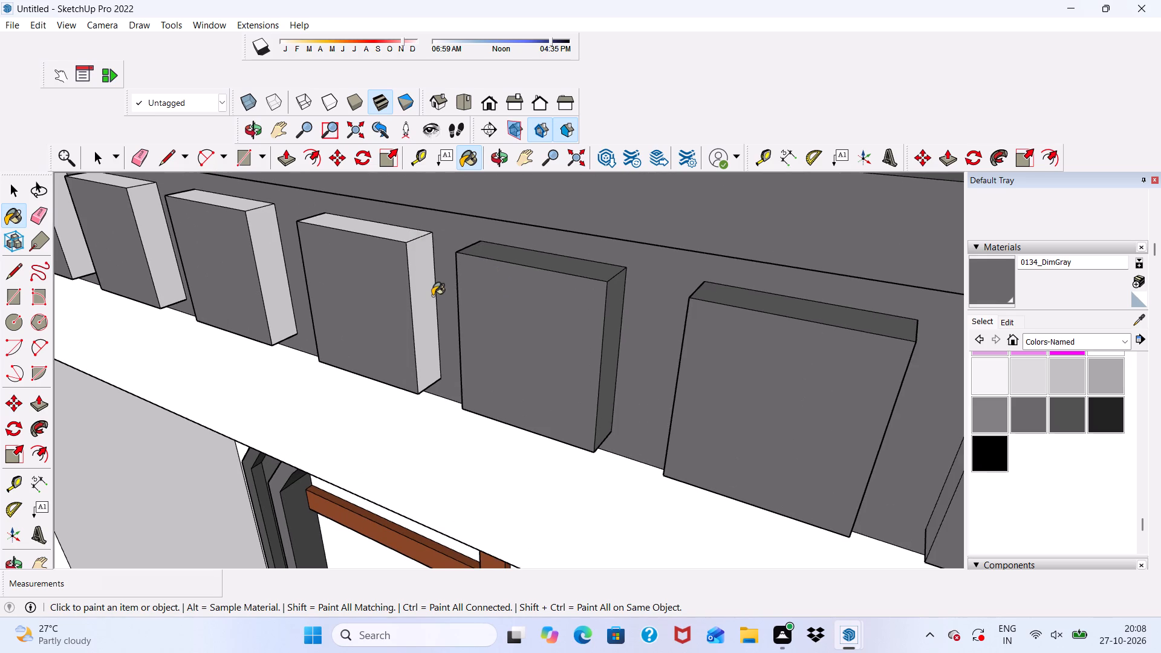
{"action": "scroll", "coordinate": [432, 296], "scroll_direction": "down", "scroll_amount": 5}
{"action": "scroll", "coordinate": [291, 240], "scroll_direction": "up", "scroll_amount": 3}
{"action": "left_click", "coordinate": [299, 225]}
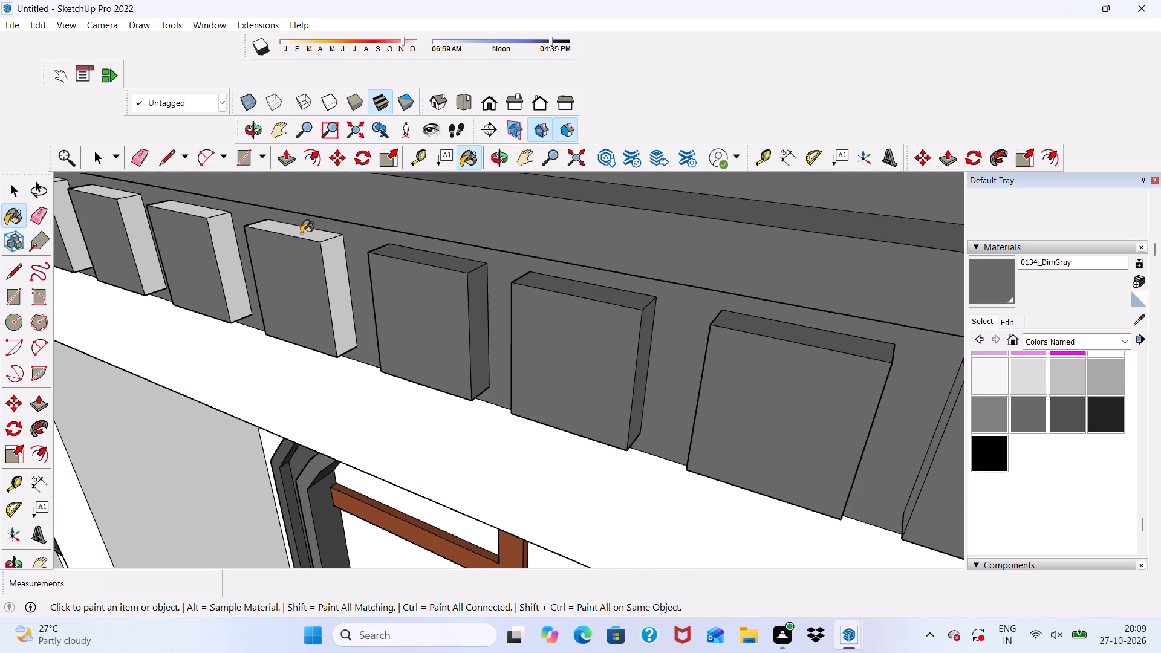
{"action": "left_click", "coordinate": [302, 236]}
{"action": "left_click", "coordinate": [324, 265]}
{"action": "left_click", "coordinate": [330, 266]}
Paint the top and right side of the seventh dentil block from the central bay's right end with 0134_DimGray.
{"action": "scroll", "coordinate": [331, 265], "scroll_direction": "down", "scroll_amount": 9}
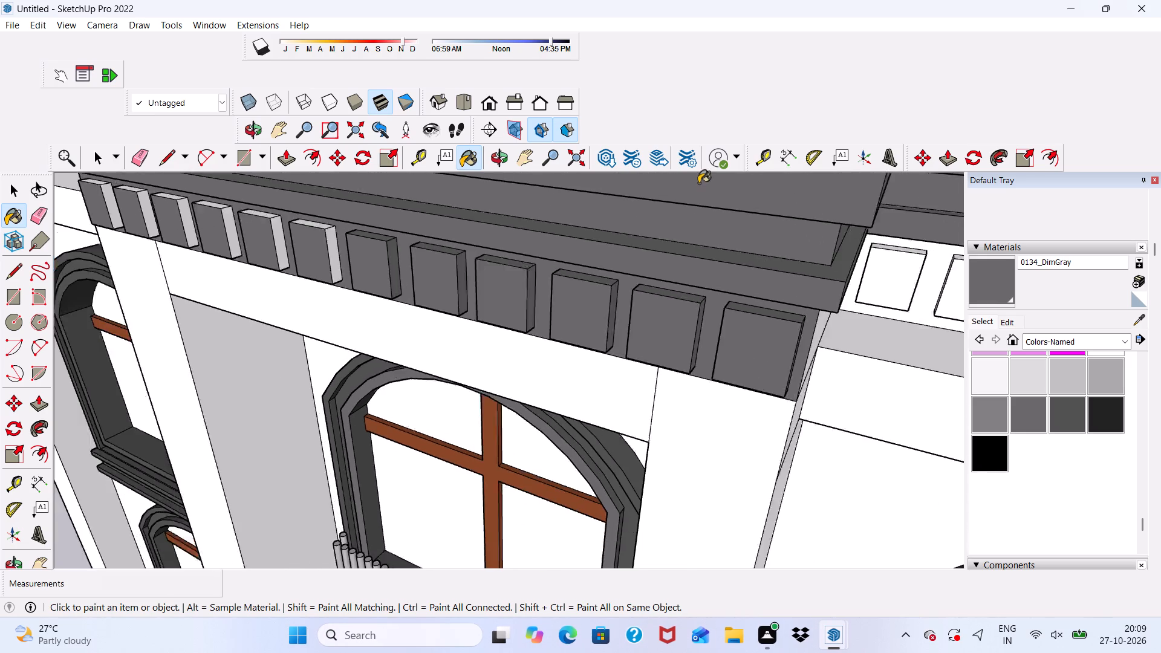
{"action": "scroll", "coordinate": [698, 183], "scroll_direction": "down", "scroll_amount": 16}
{"action": "scroll", "coordinate": [420, 270], "scroll_direction": "up", "scroll_amount": 8}
{"action": "scroll", "coordinate": [608, 214], "scroll_direction": "down", "scroll_amount": 11}
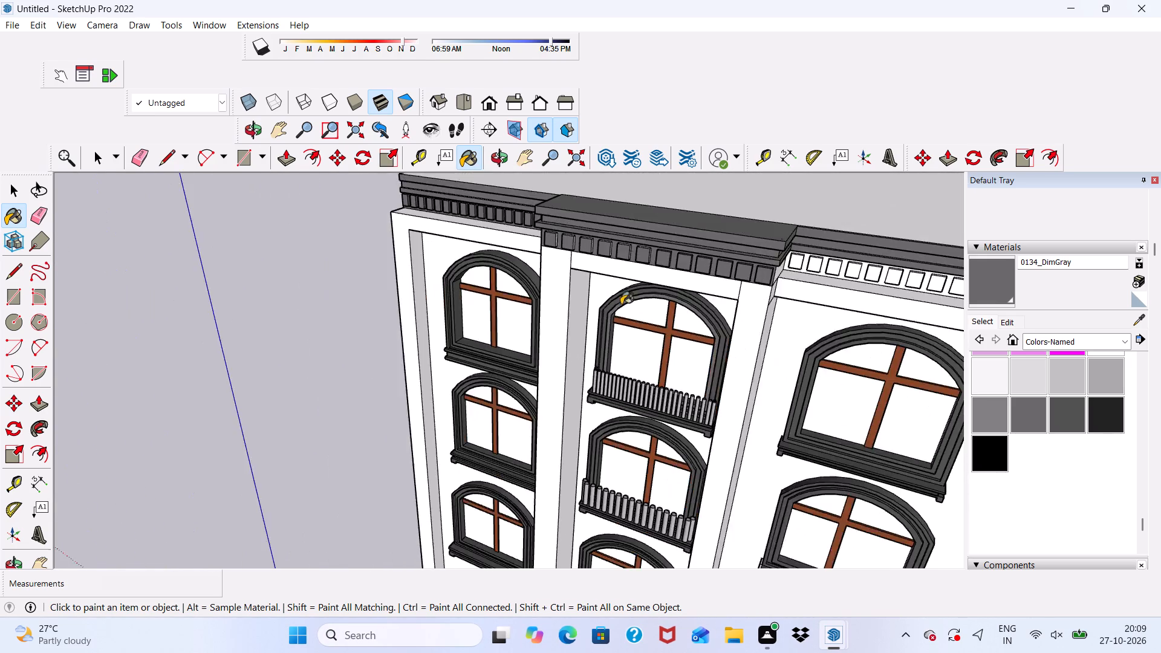
{"action": "scroll", "coordinate": [625, 252], "scroll_direction": "up", "scroll_amount": 20}
{"action": "scroll", "coordinate": [625, 252], "scroll_direction": "up", "scroll_amount": 1}
{"action": "left_click", "coordinate": [765, 295]}
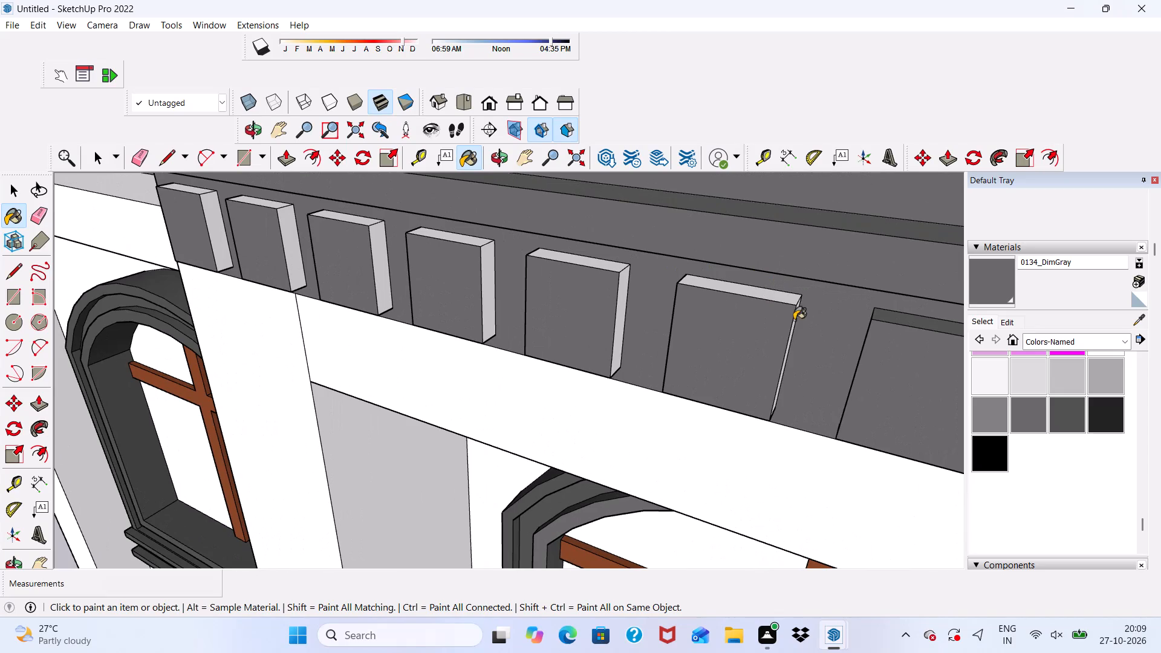
{"action": "scroll", "coordinate": [796, 328], "scroll_direction": "up", "scroll_amount": 2}
{"action": "left_click", "coordinate": [796, 328]}
{"action": "left_click", "coordinate": [795, 319]}
{"action": "scroll", "coordinate": [648, 288], "scroll_direction": "up", "scroll_amount": 3}
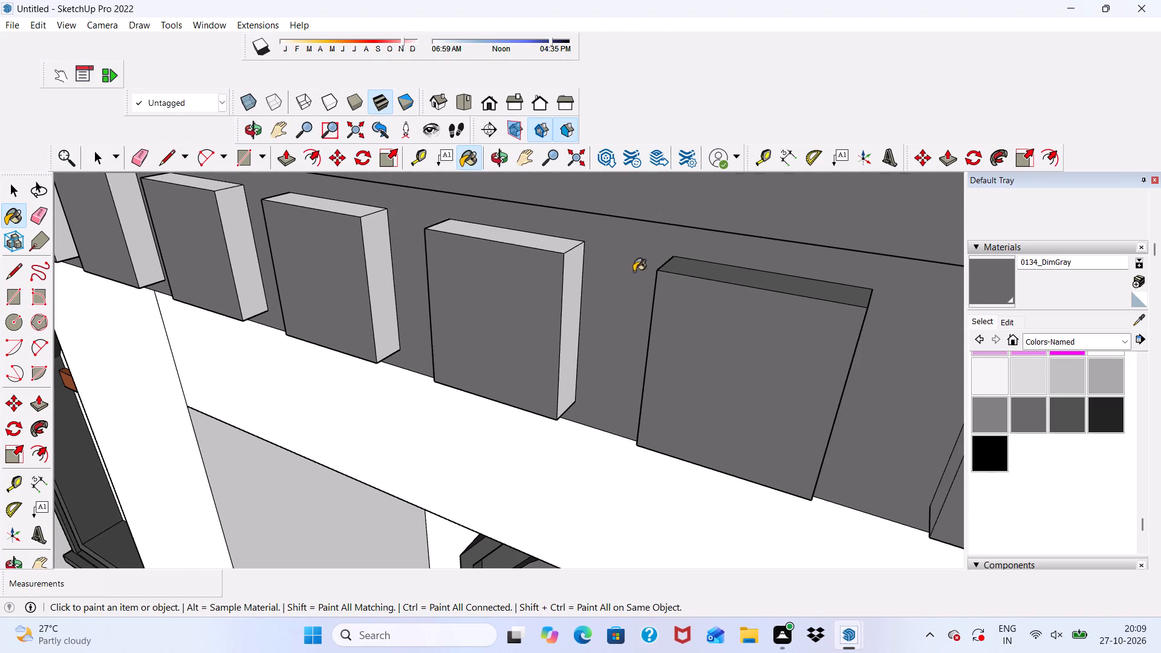
Paint the tops and right sides of the eighth, ninth and tenth dentil blocks from the central bay's right end with 0134_DimGray.
{"action": "left_click", "coordinate": [556, 241]}
{"action": "left_click", "coordinate": [571, 294]}
{"action": "scroll", "coordinate": [299, 208], "scroll_direction": "up", "scroll_amount": 3}
{"action": "left_click", "coordinate": [334, 205]}
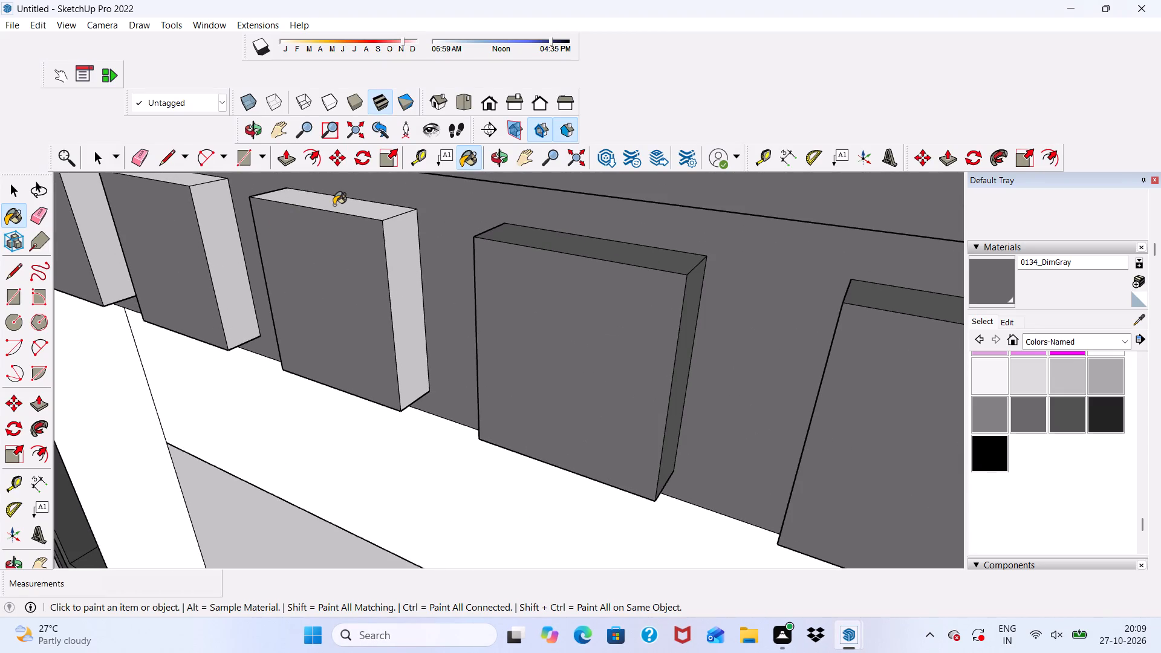
{"action": "left_click", "coordinate": [395, 262]}
{"action": "scroll", "coordinate": [397, 274], "scroll_direction": "down", "scroll_amount": 6}
{"action": "scroll", "coordinate": [282, 235], "scroll_direction": "up", "scroll_amount": 4}
{"action": "left_click", "coordinate": [265, 227]}
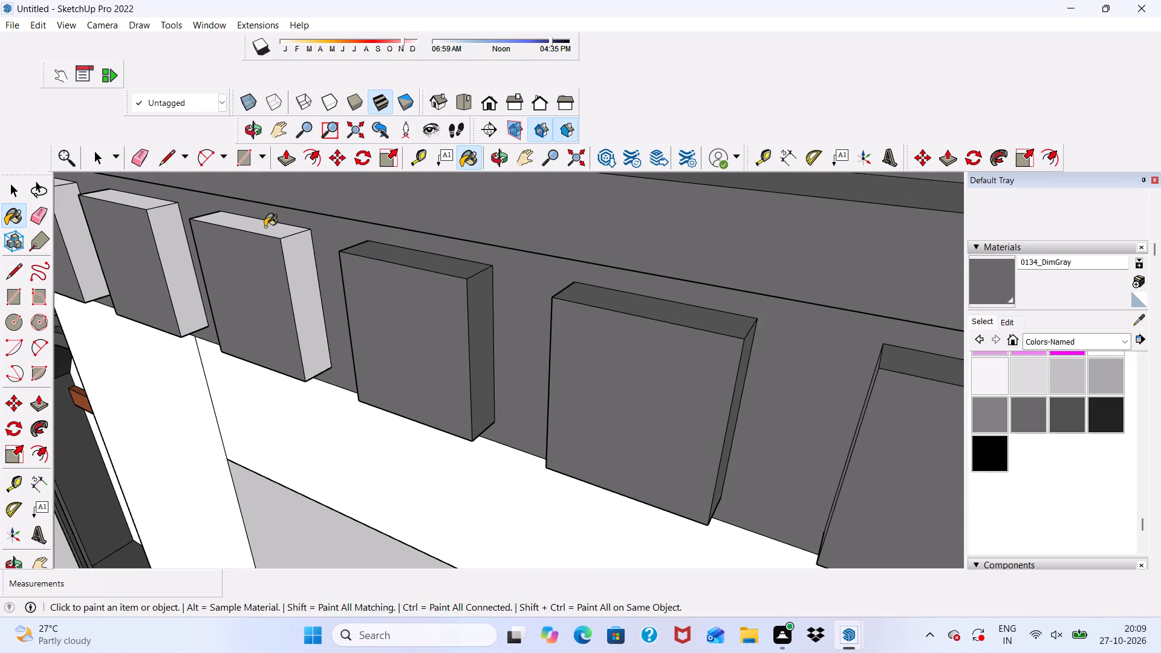
{"action": "left_click", "coordinate": [300, 291]}
Paint the tops and right sides of the eleventh and twelfth dentil blocks from the central bay's right end with 0134_DimGray.
{"action": "scroll", "coordinate": [304, 282], "scroll_direction": "down", "scroll_amount": 6}
{"action": "scroll", "coordinate": [256, 278], "scroll_direction": "up", "scroll_amount": 5}
{"action": "left_click", "coordinate": [200, 225]}
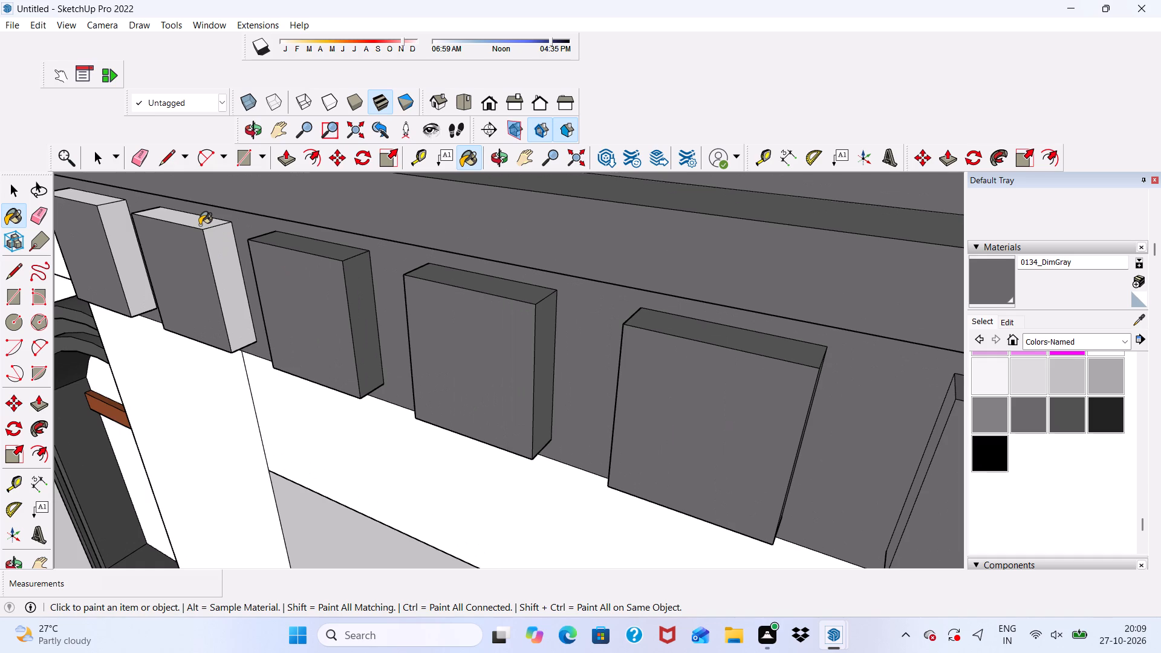
{"action": "left_click", "coordinate": [216, 268]}
{"action": "scroll", "coordinate": [227, 262], "scroll_direction": "down", "scroll_amount": 12}
{"action": "scroll", "coordinate": [253, 295], "scroll_direction": "up", "scroll_amount": 8}
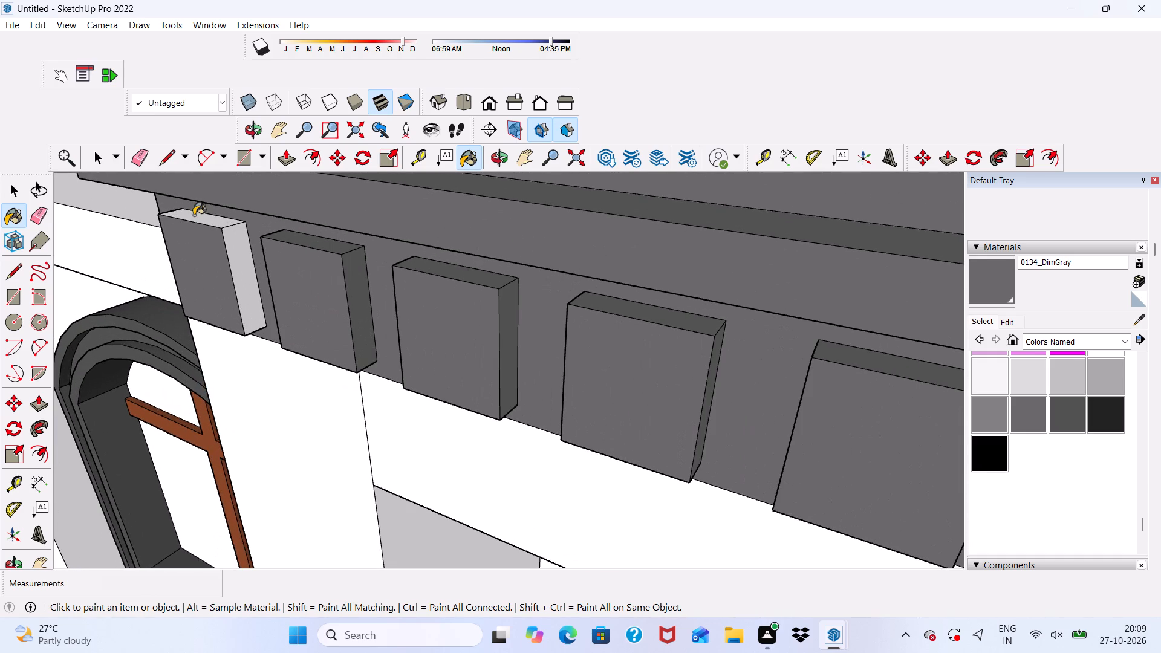
{"action": "left_click", "coordinate": [193, 215]}
{"action": "left_click", "coordinate": [249, 271]}
Paint the undersides of the first two dentil blocks at the central bay's left end with 0134_DimGray.
{"action": "scroll", "coordinate": [249, 319], "scroll_direction": "down", "scroll_amount": 5}
{"action": "middle_click_drag", "start_coordinate": [336, 443], "coordinate": [394, 224]}
{"action": "scroll", "coordinate": [394, 224], "scroll_direction": "up", "scroll_amount": 1}
{"action": "scroll", "coordinate": [331, 340], "scroll_direction": "down", "scroll_amount": 5}
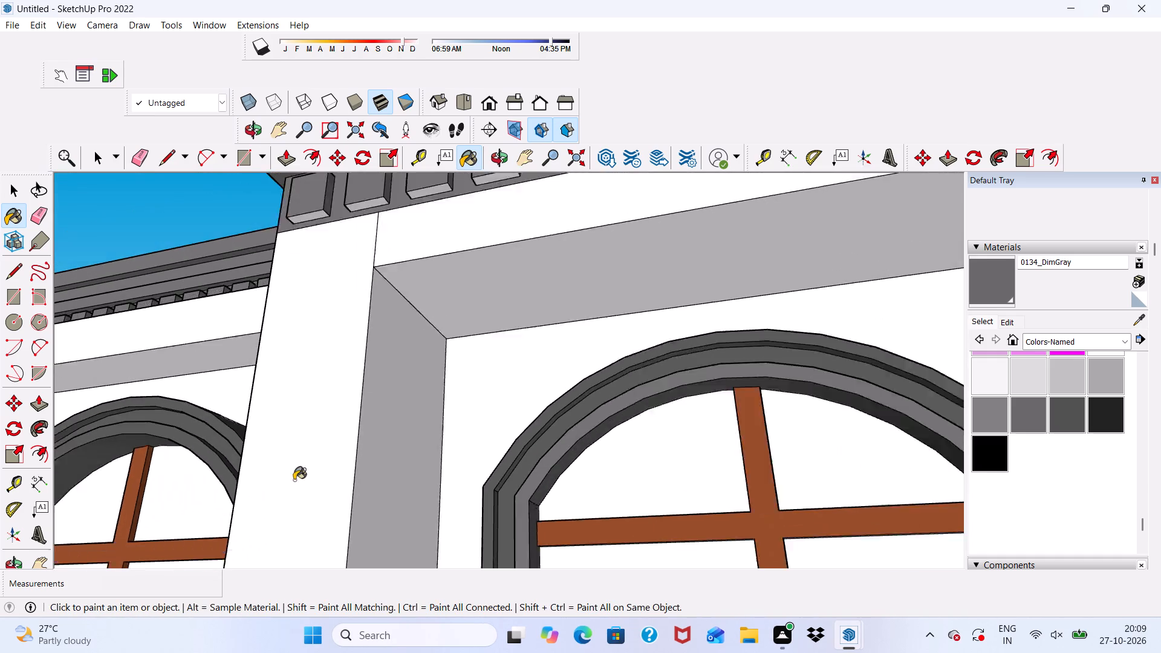
{"action": "scroll", "coordinate": [294, 480], "scroll_direction": "down", "scroll_amount": 2}
{"action": "scroll", "coordinate": [334, 351], "scroll_direction": "up", "scroll_amount": 9}
{"action": "left_click", "coordinate": [285, 229]}
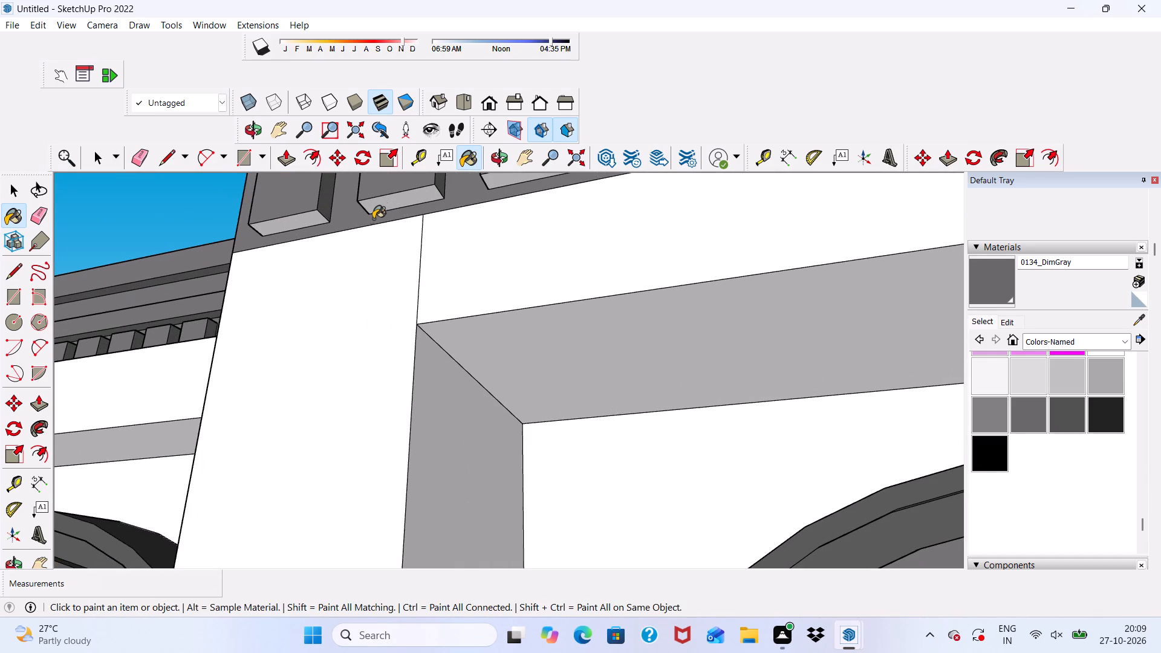
{"action": "left_click", "coordinate": [377, 214]}
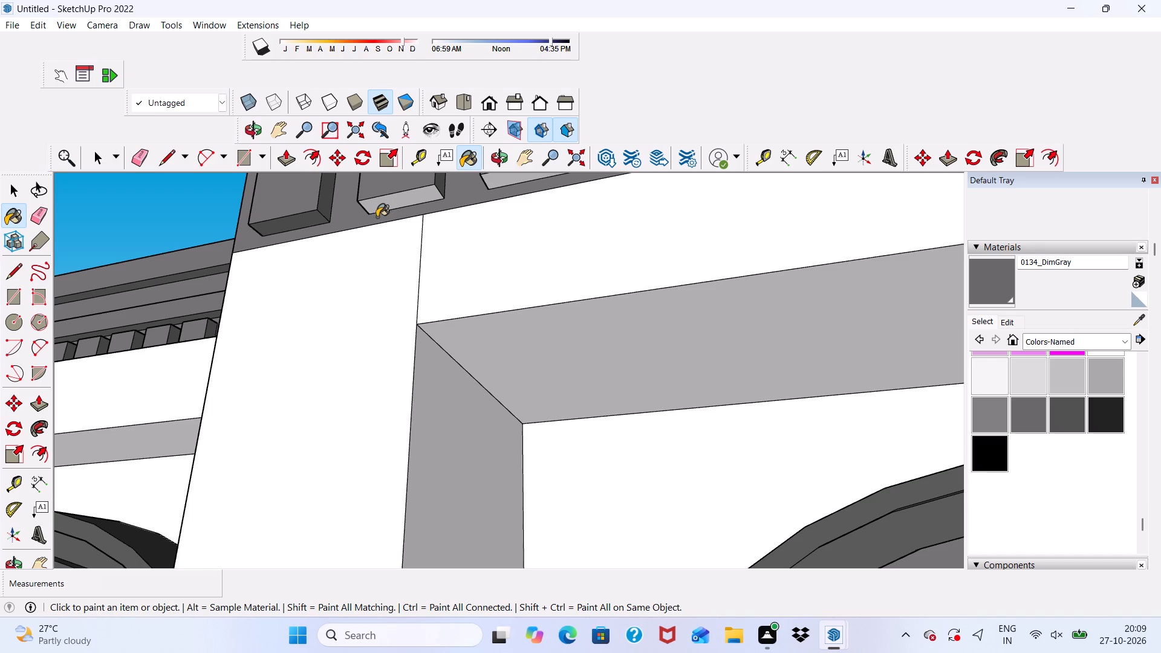
{"action": "scroll", "coordinate": [380, 227], "scroll_direction": "down", "scroll_amount": 8}
{"action": "scroll", "coordinate": [363, 217], "scroll_direction": "up", "scroll_amount": 6}
{"action": "left_click", "coordinate": [371, 224]}
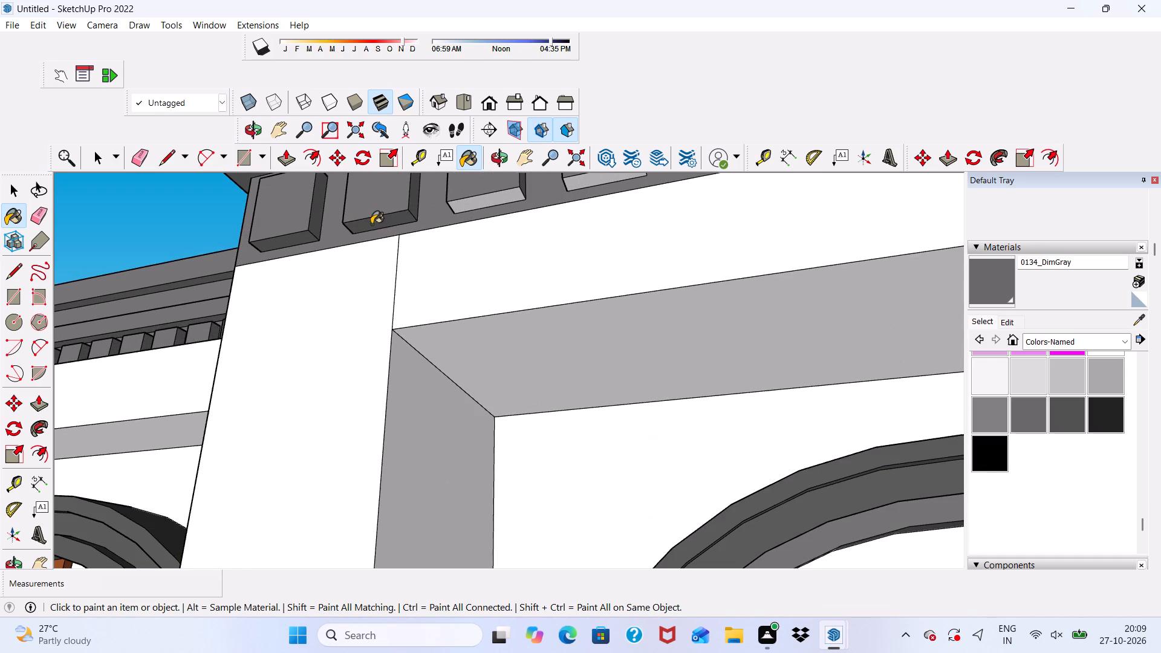
Paint the underside of the third dentil block from the central bay's left end with 0134_DimGray.
{"action": "scroll", "coordinate": [331, 231], "scroll_direction": "down", "scroll_amount": 6}
{"action": "scroll", "coordinate": [263, 233], "scroll_direction": "down", "scroll_amount": 12}
{"action": "scroll", "coordinate": [354, 278], "scroll_direction": "down", "scroll_amount": 9}
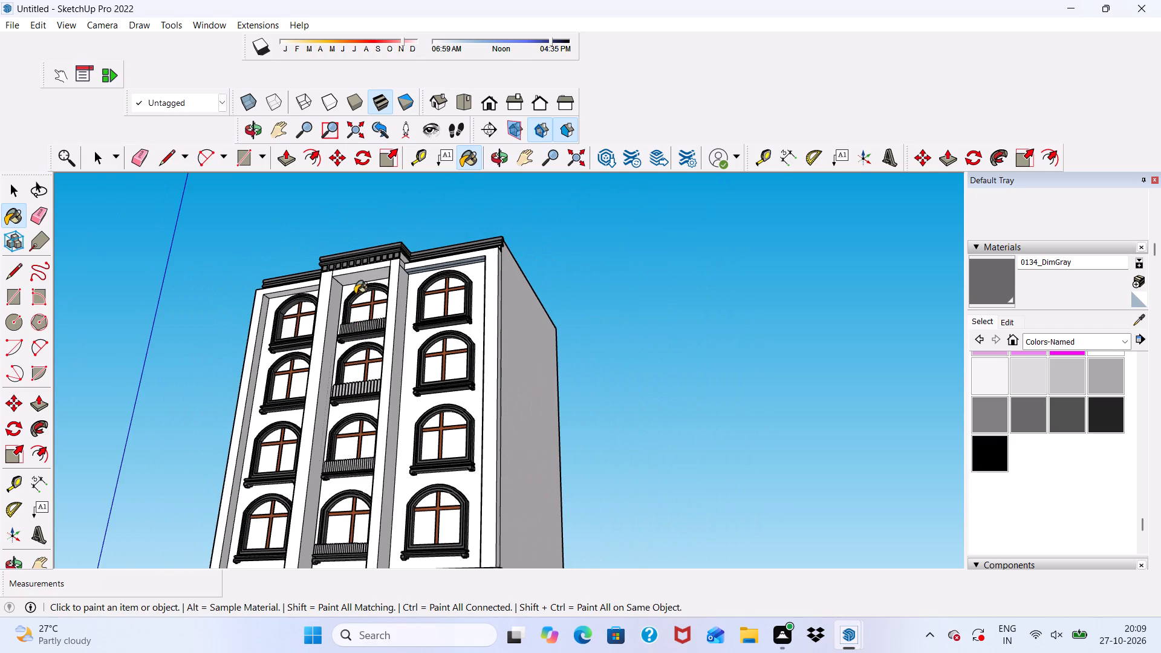
{"action": "scroll", "coordinate": [383, 303], "scroll_direction": "up", "scroll_amount": 2}
{"action": "scroll", "coordinate": [395, 285], "scroll_direction": "down", "scroll_amount": 6}
{"action": "scroll", "coordinate": [341, 276], "scroll_direction": "up", "scroll_amount": 7}
{"action": "scroll", "coordinate": [370, 239], "scroll_direction": "down", "scroll_amount": 1}
{"action": "scroll", "coordinate": [372, 241], "scroll_direction": "up", "scroll_amount": 19}
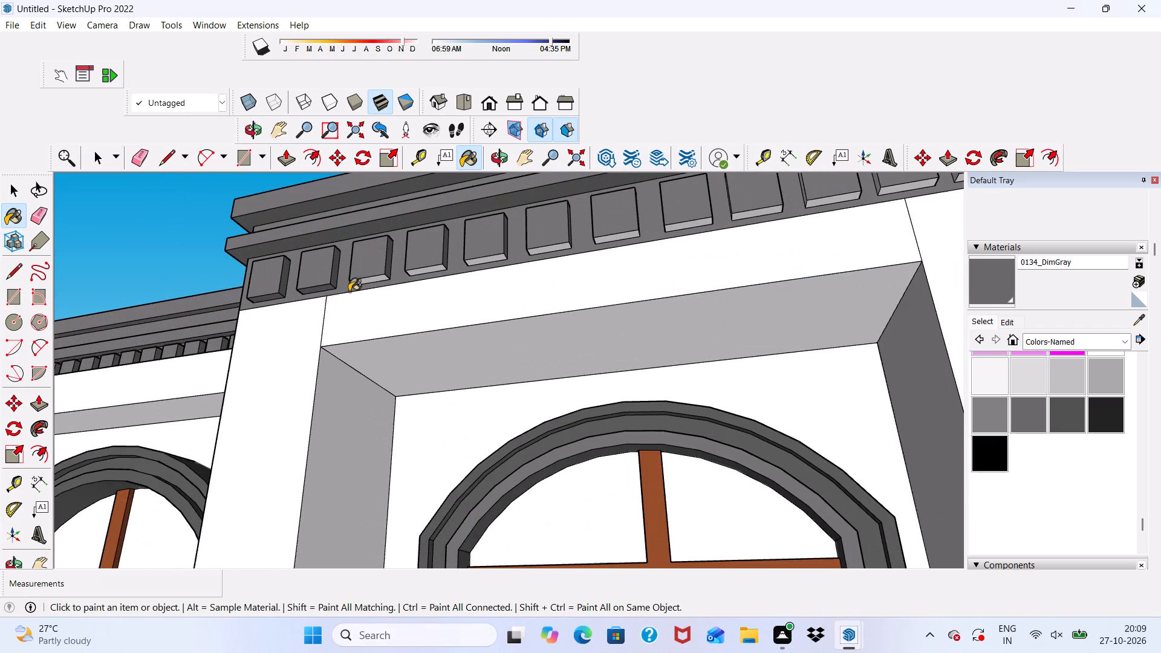
{"action": "left_click", "coordinate": [359, 282]}
Paint the undersides of the fourth, fifth and sixth dentil blocks from the central bay's left end with 0134_DimGray.
{"action": "scroll", "coordinate": [396, 300], "scroll_direction": "down", "scroll_amount": 9}
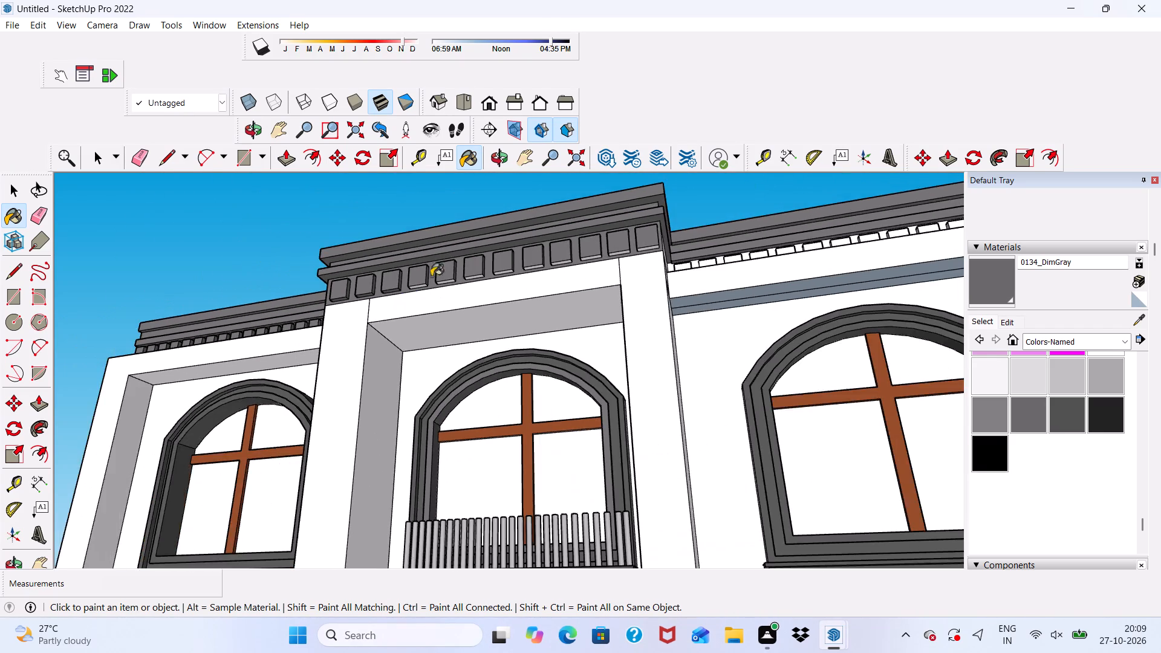
{"action": "scroll", "coordinate": [429, 252], "scroll_direction": "down", "scroll_amount": 4}
{"action": "scroll", "coordinate": [431, 273], "scroll_direction": "up", "scroll_amount": 11}
{"action": "left_click", "coordinate": [403, 285]}
{"action": "scroll", "coordinate": [462, 294], "scroll_direction": "up", "scroll_amount": 2}
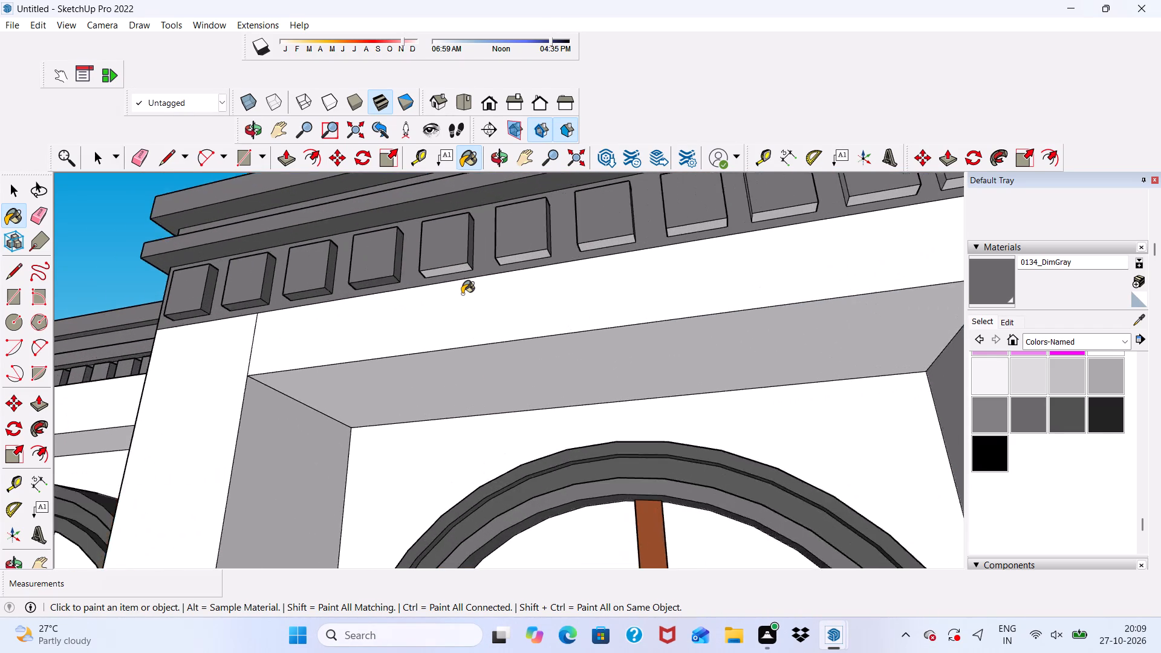
{"action": "scroll", "coordinate": [462, 294], "scroll_direction": "up", "scroll_amount": 6}
{"action": "left_click", "coordinate": [448, 257]}
{"action": "left_click", "coordinate": [537, 230]}
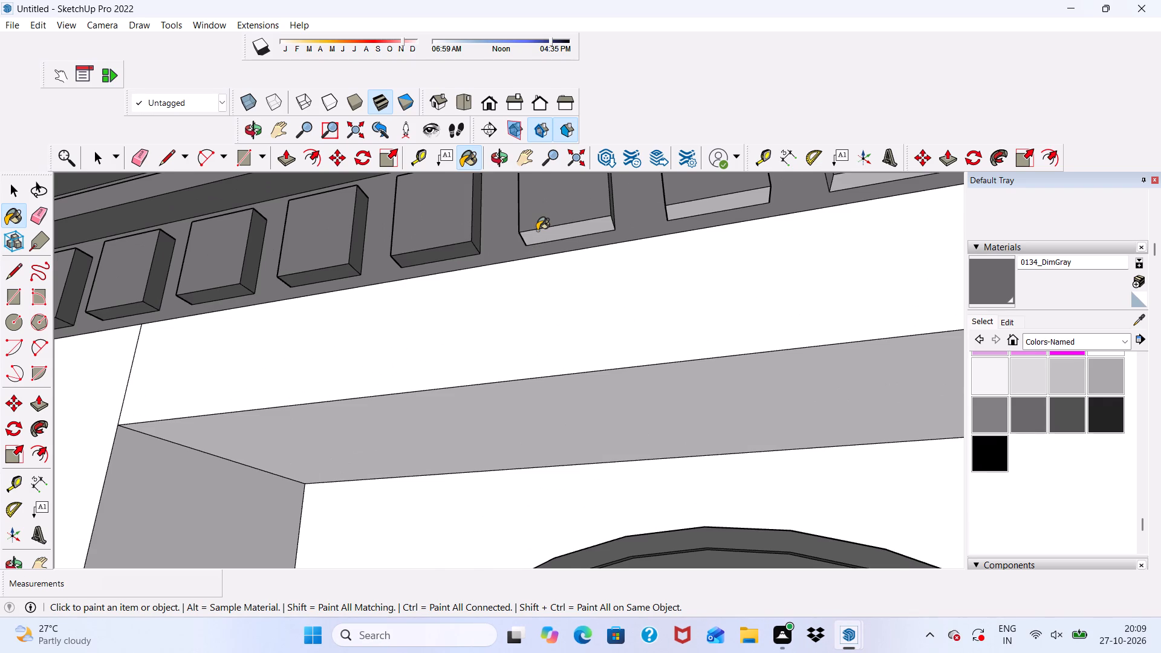
Paint the undersides of the seventh, eighth and ninth dentil blocks from the central bay's left end with 0134_DimGray.
{"action": "scroll", "coordinate": [515, 234], "scroll_direction": "down", "scroll_amount": 6}
{"action": "scroll", "coordinate": [252, 265], "scroll_direction": "down", "scroll_amount": 11}
{"action": "scroll", "coordinate": [526, 224], "scroll_direction": "up", "scroll_amount": 10}
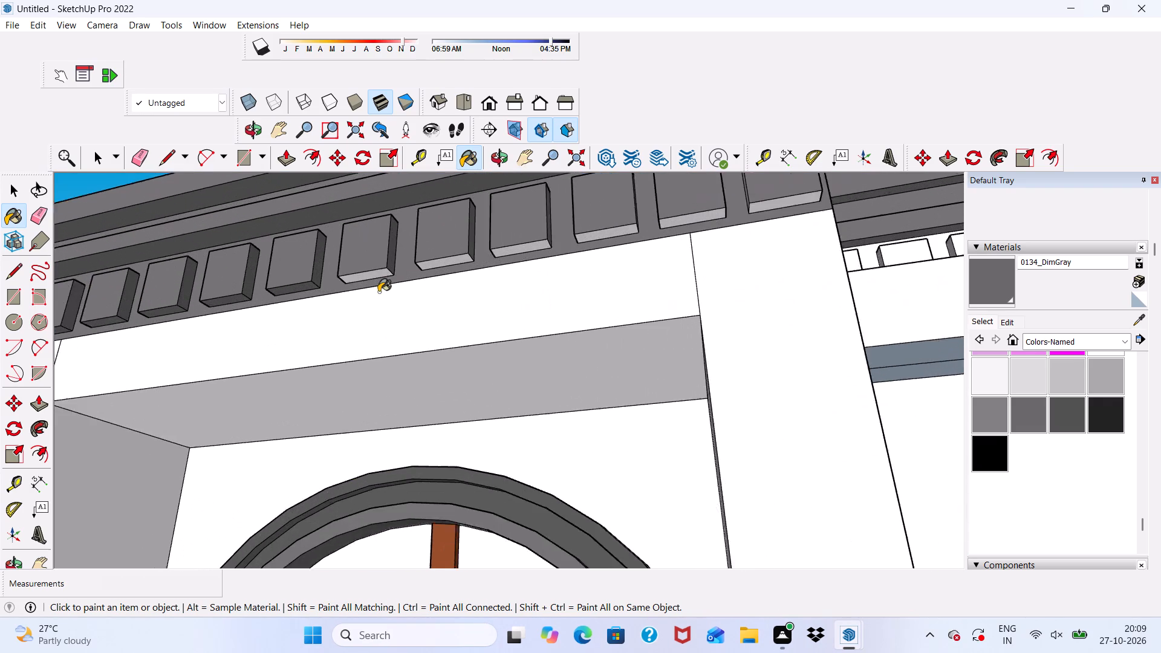
{"action": "scroll", "coordinate": [379, 292], "scroll_direction": "up", "scroll_amount": 1}
{"action": "left_click", "coordinate": [364, 277]}
{"action": "left_click", "coordinate": [457, 256]}
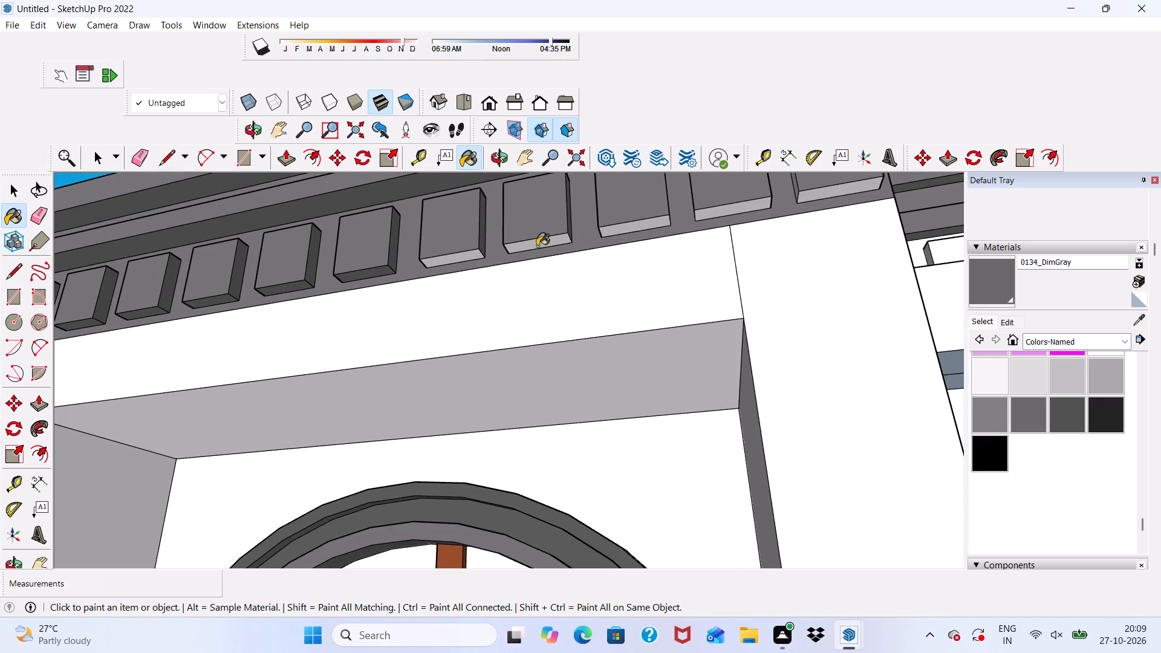
{"action": "left_click", "coordinate": [537, 246]}
Paint the undersides of the last three dentil blocks at the central bay's right end with 0134_DimGray.
{"action": "scroll", "coordinate": [537, 246], "scroll_direction": "down", "scroll_amount": 6}
{"action": "scroll", "coordinate": [582, 253], "scroll_direction": "up", "scroll_amount": 5}
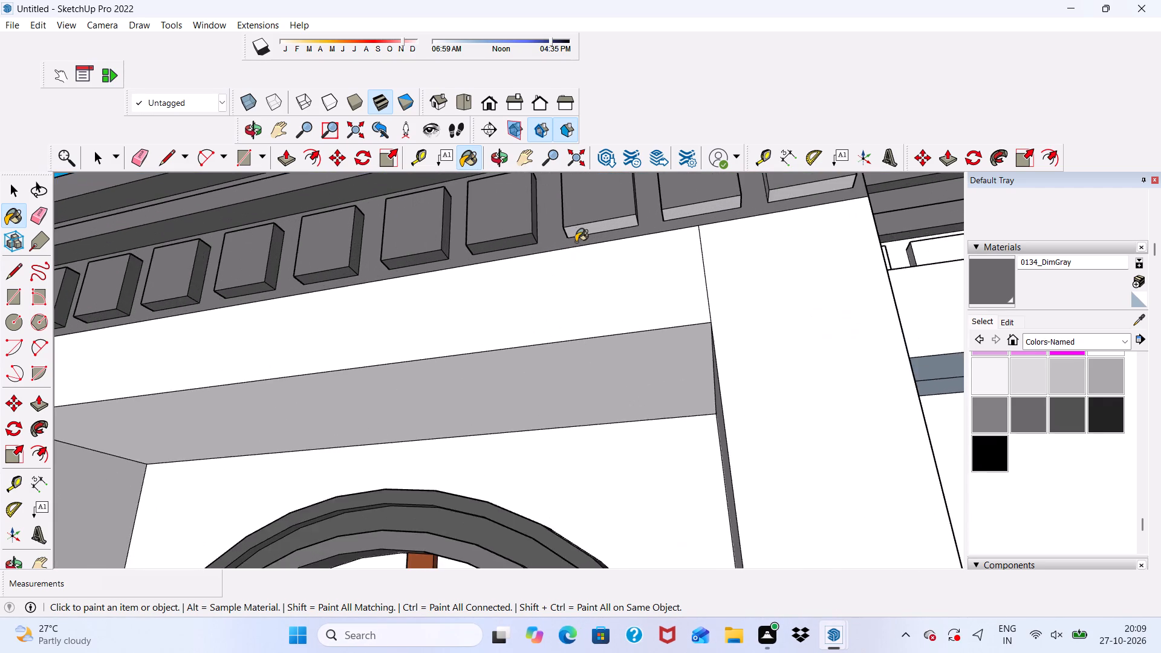
{"action": "scroll", "coordinate": [576, 242], "scroll_direction": "up", "scroll_amount": 2}
{"action": "left_click", "coordinate": [584, 226]}
{"action": "left_click", "coordinate": [706, 204]}
{"action": "scroll", "coordinate": [661, 219], "scroll_direction": "down", "scroll_amount": 6}
{"action": "scroll", "coordinate": [746, 215], "scroll_direction": "up", "scroll_amount": 4}
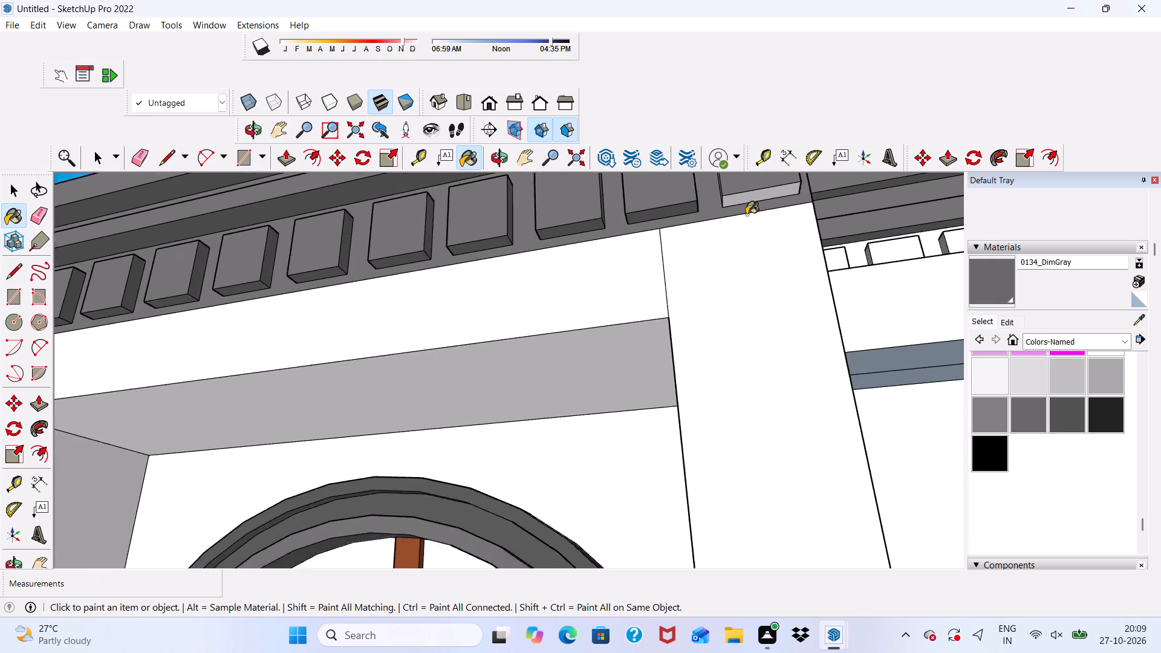
{"action": "scroll", "coordinate": [746, 215], "scroll_direction": "up", "scroll_amount": 1}
{"action": "left_click", "coordinate": [743, 196]}
Paint the side return of the central bay's dentil band, facing the right bay, with 0134_DimGray.
{"action": "scroll", "coordinate": [740, 200], "scroll_direction": "down", "scroll_amount": 3}
{"action": "middle_click_drag", "start_coordinate": [737, 214], "coordinate": [592, 334]}
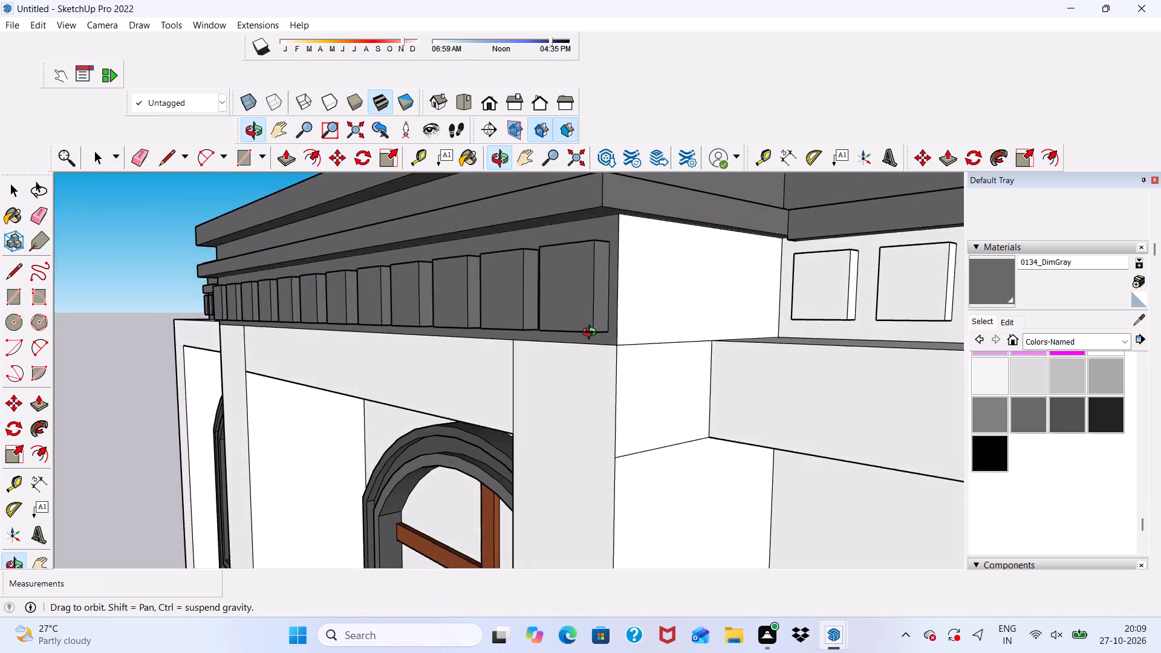
{"action": "middle_click_drag", "start_coordinate": [592, 334], "coordinate": [592, 345]}
{"action": "scroll", "coordinate": [625, 297], "scroll_direction": "up", "scroll_amount": 1}
{"action": "scroll", "coordinate": [625, 297], "scroll_direction": "down", "scroll_amount": 11}
{"action": "scroll", "coordinate": [636, 313], "scroll_direction": "up", "scroll_amount": 1}
{"action": "left_click", "coordinate": [639, 308]}
Paint the wall band behind the right bay's dentil blocks with 0134_DimGray.
{"action": "scroll", "coordinate": [747, 305], "scroll_direction": "up", "scroll_amount": 3}
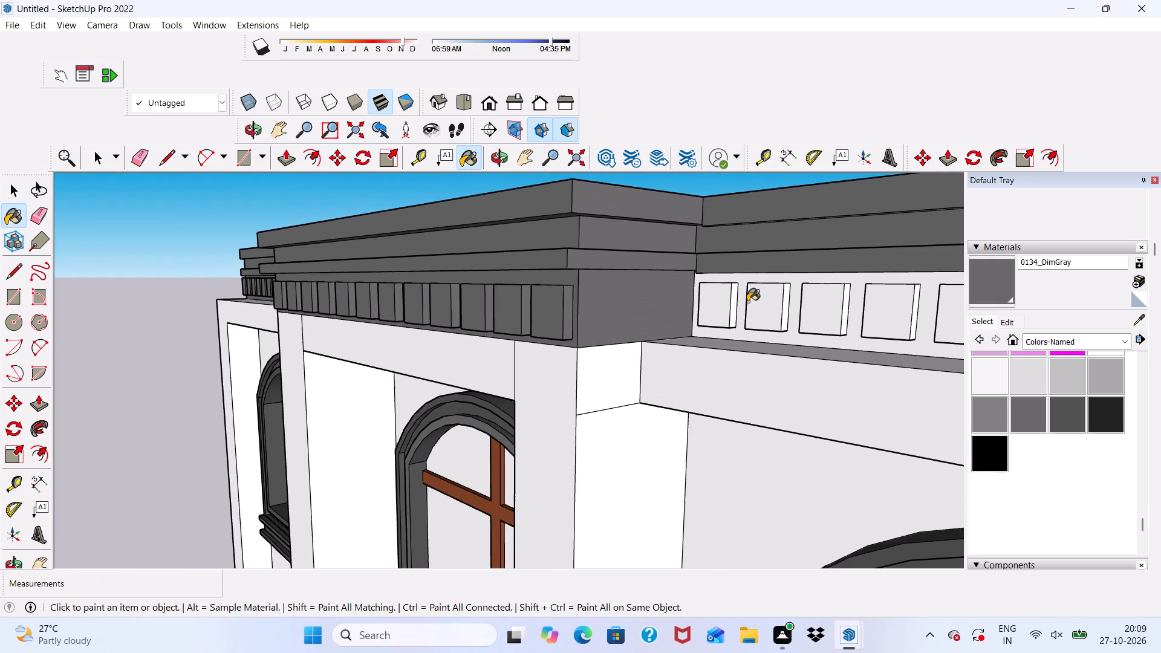
{"action": "left_click", "coordinate": [747, 282]}
{"action": "scroll", "coordinate": [680, 285], "scroll_direction": "down", "scroll_amount": 6}
{"action": "scroll", "coordinate": [737, 294], "scroll_direction": "up", "scroll_amount": 5}
{"action": "left_click", "coordinate": [729, 285]}
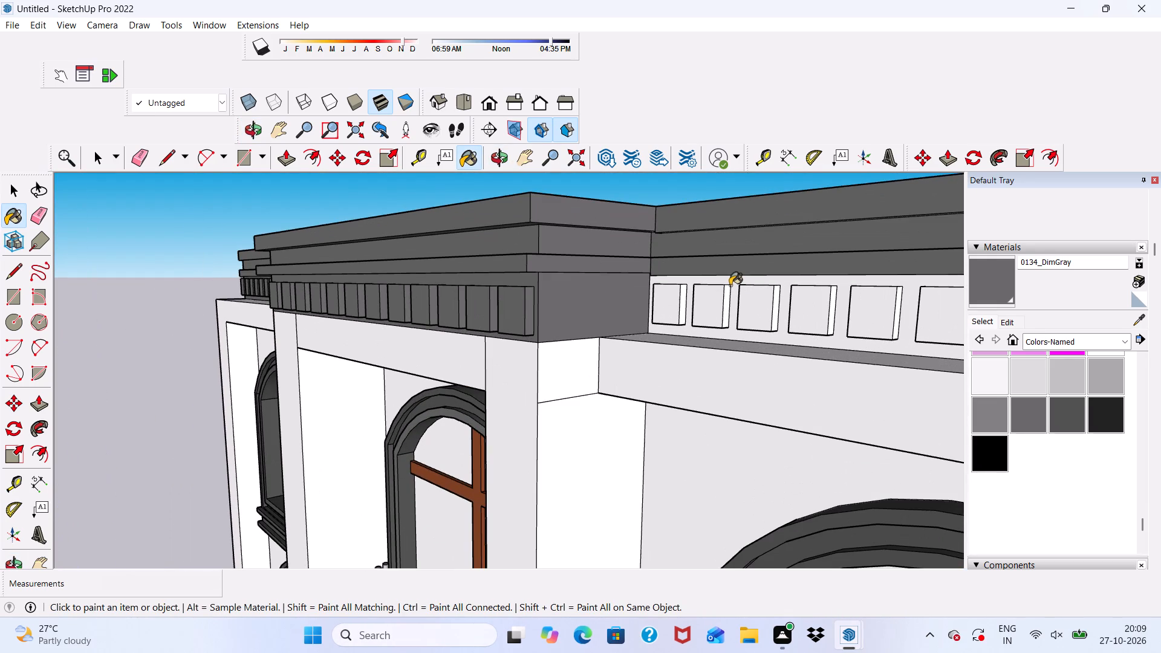
{"action": "left_click", "coordinate": [733, 292]}
Paint the front face of the right bay's first dentil block, next to the central bay, with 0134_DimGray.
{"action": "scroll", "coordinate": [559, 287], "scroll_direction": "down", "scroll_amount": 10}
{"action": "middle_click_drag", "start_coordinate": [511, 331], "coordinate": [733, 357]}
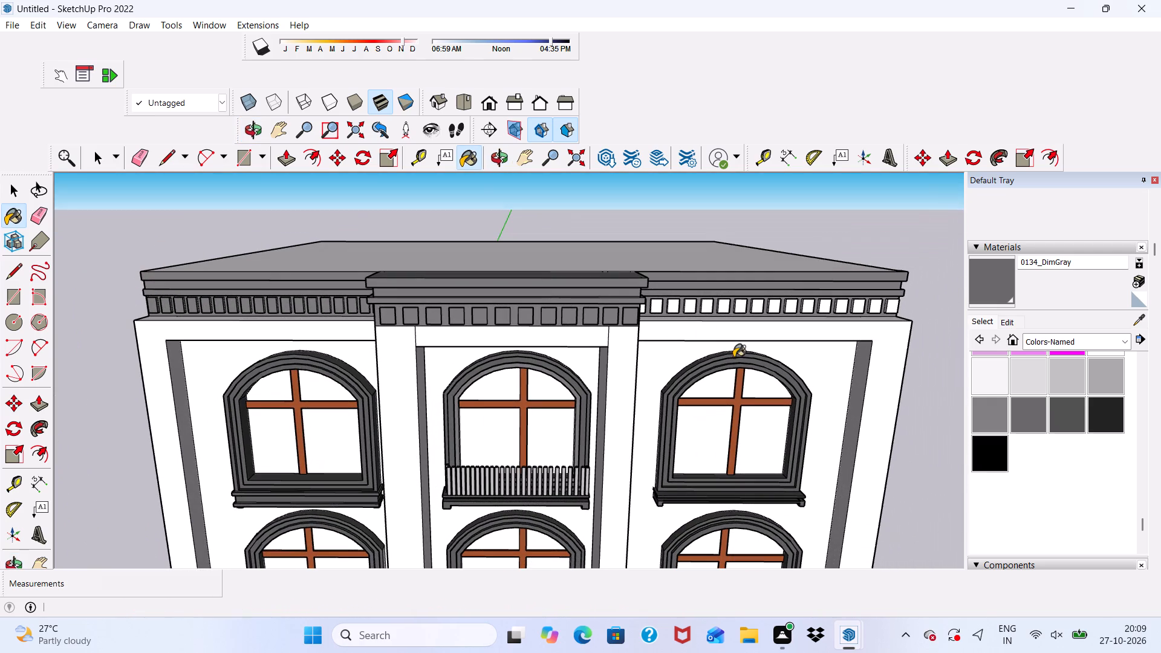
{"action": "scroll", "coordinate": [572, 299], "scroll_direction": "down", "scroll_amount": 3}
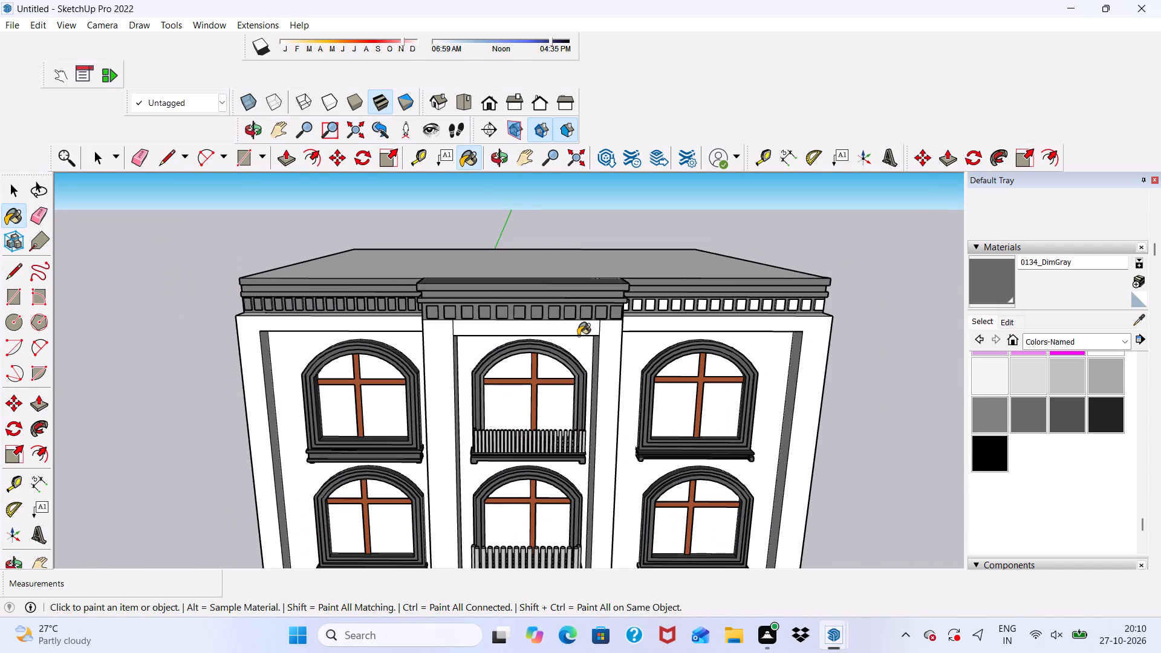
{"action": "scroll", "coordinate": [578, 347], "scroll_direction": "down", "scroll_amount": 5}
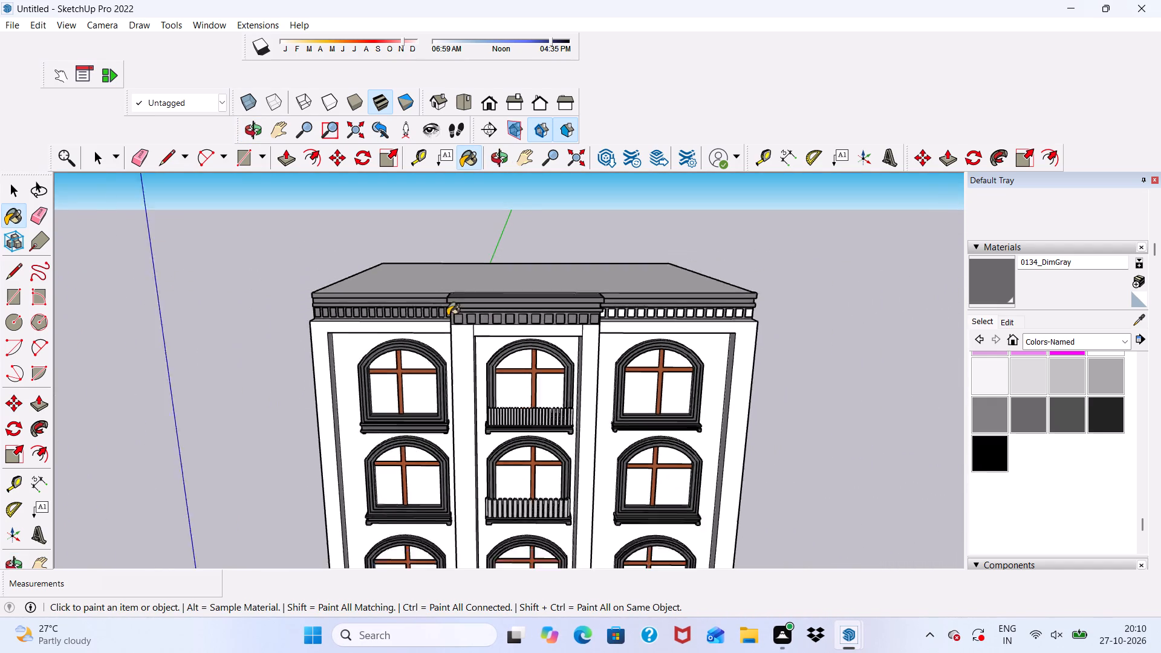
{"action": "scroll", "coordinate": [447, 316], "scroll_direction": "down", "scroll_amount": 2}
{"action": "scroll", "coordinate": [538, 333], "scroll_direction": "up", "scroll_amount": 14}
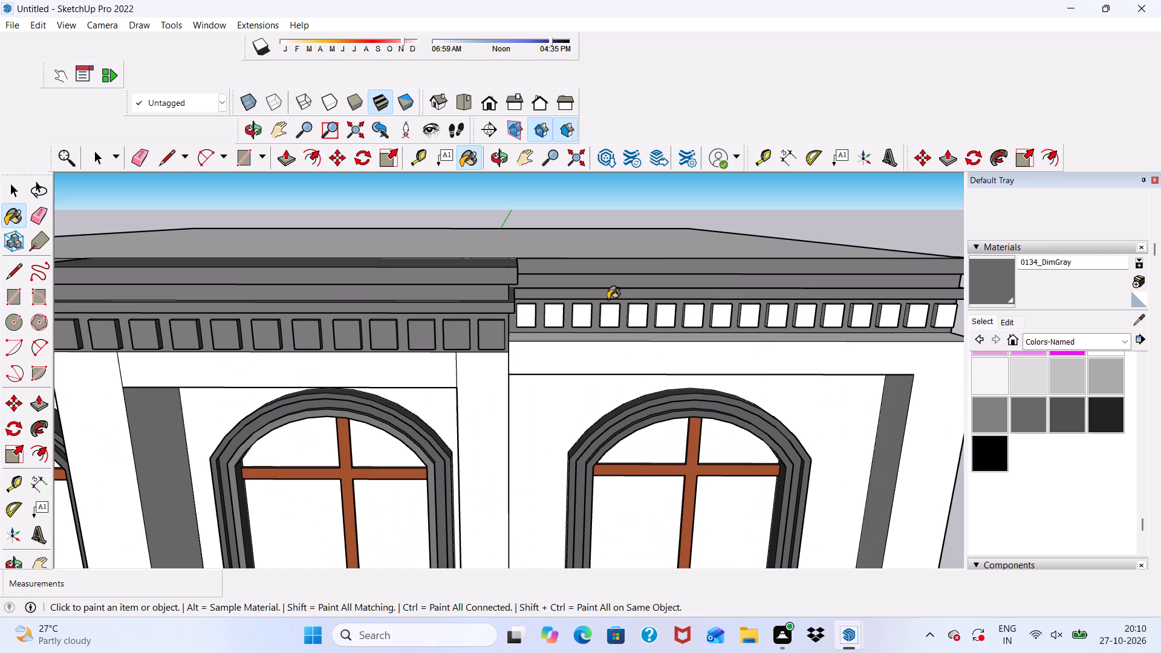
{"action": "scroll", "coordinate": [608, 302], "scroll_direction": "down", "scroll_amount": 2}
{"action": "type", "text": ".."}
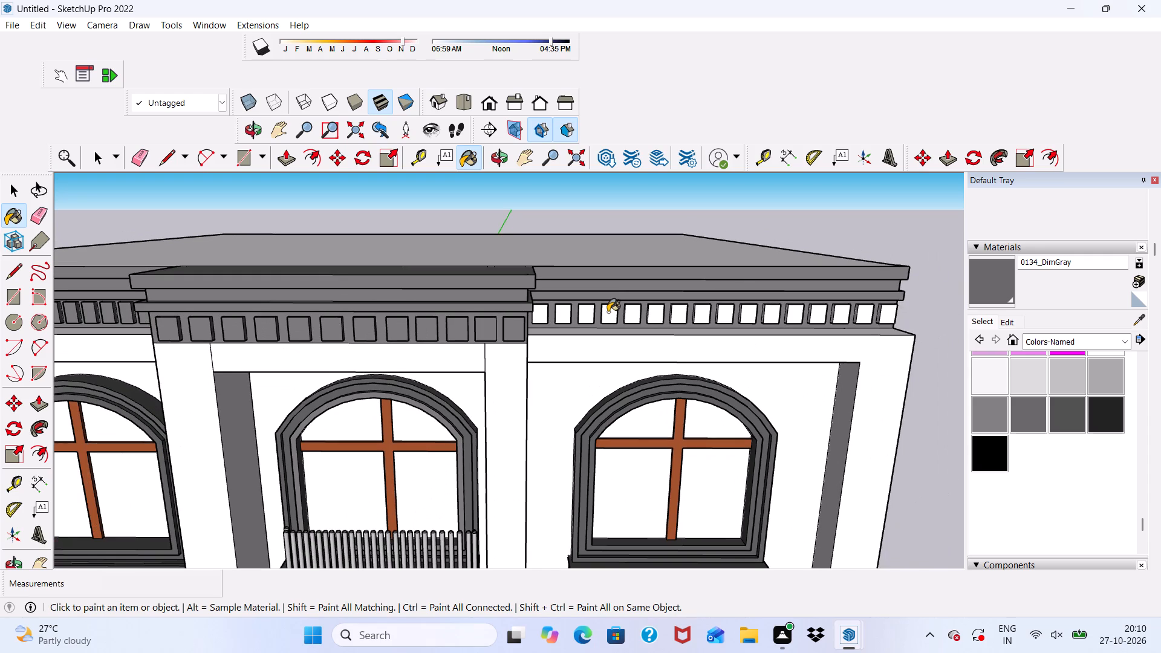
{"action": "scroll", "coordinate": [607, 308], "scroll_direction": "down", "scroll_amount": 2}
{"action": "scroll", "coordinate": [621, 343], "scroll_direction": "up", "scroll_amount": 13}
{"action": "left_click", "coordinate": [493, 293]}
{"action": "scroll", "coordinate": [493, 293], "scroll_direction": "up", "scroll_amount": 5}
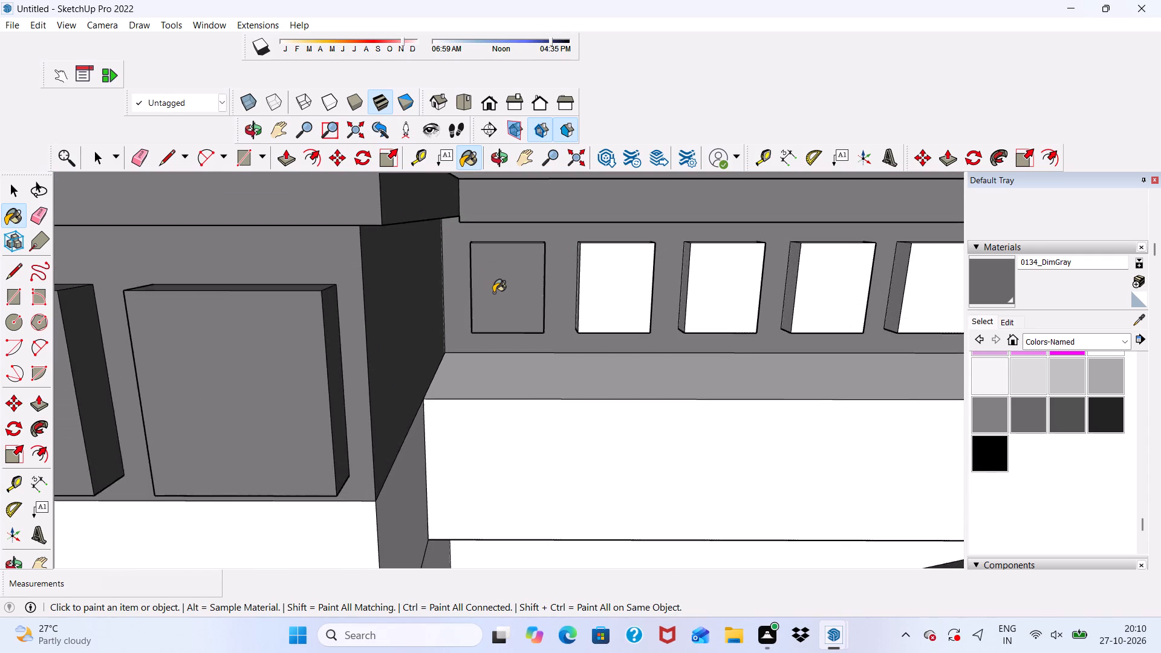
Paint the top and right side of the right bay's first dentil block with 0134_DimGray.
{"action": "middle_click_drag", "start_coordinate": [493, 293], "coordinate": [432, 332]}
{"action": "scroll", "coordinate": [446, 264], "scroll_direction": "up", "scroll_amount": 7}
{"action": "left_click", "coordinate": [508, 229]}
{"action": "middle_click_drag", "start_coordinate": [551, 320], "coordinate": [541, 325]}
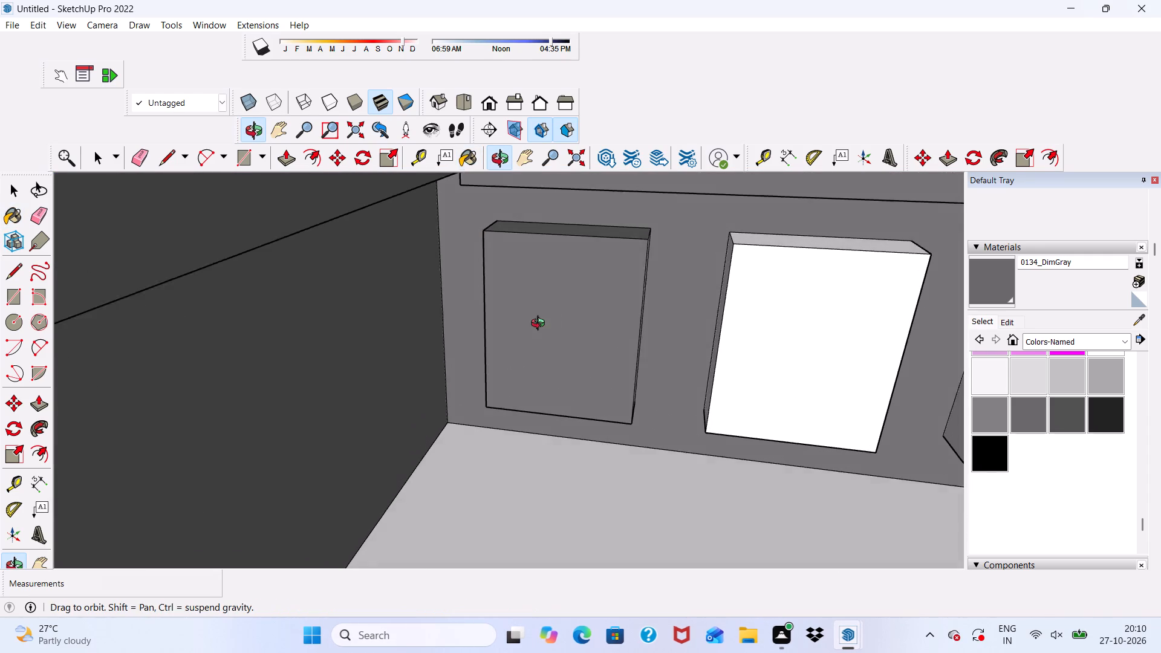
{"action": "middle_click_drag", "start_coordinate": [541, 325], "coordinate": [463, 310]}
{"action": "left_click", "coordinate": [617, 311]}
Paint the front, top and left side of the right bay's second dentil block with 0134_DimGray.
{"action": "left_click", "coordinate": [739, 330]}
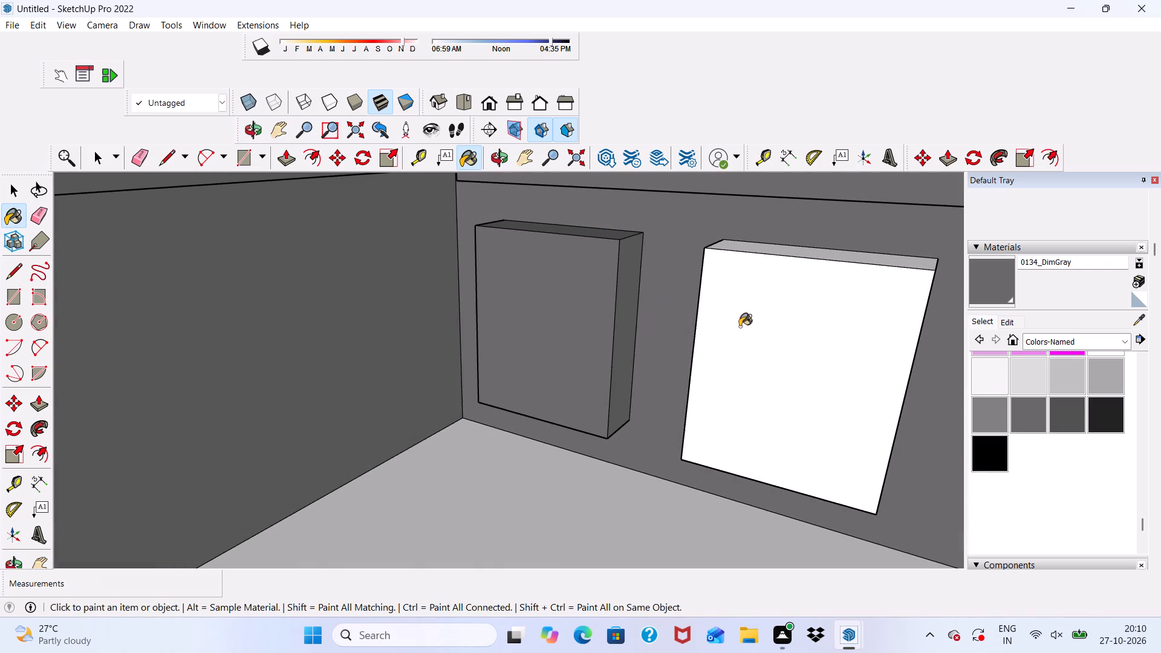
{"action": "scroll", "coordinate": [738, 303], "scroll_direction": "down", "scroll_amount": 1}
{"action": "middle_click_drag", "start_coordinate": [738, 294], "coordinate": [757, 326]}
{"action": "scroll", "coordinate": [757, 325], "scroll_direction": "up", "scroll_amount": 6}
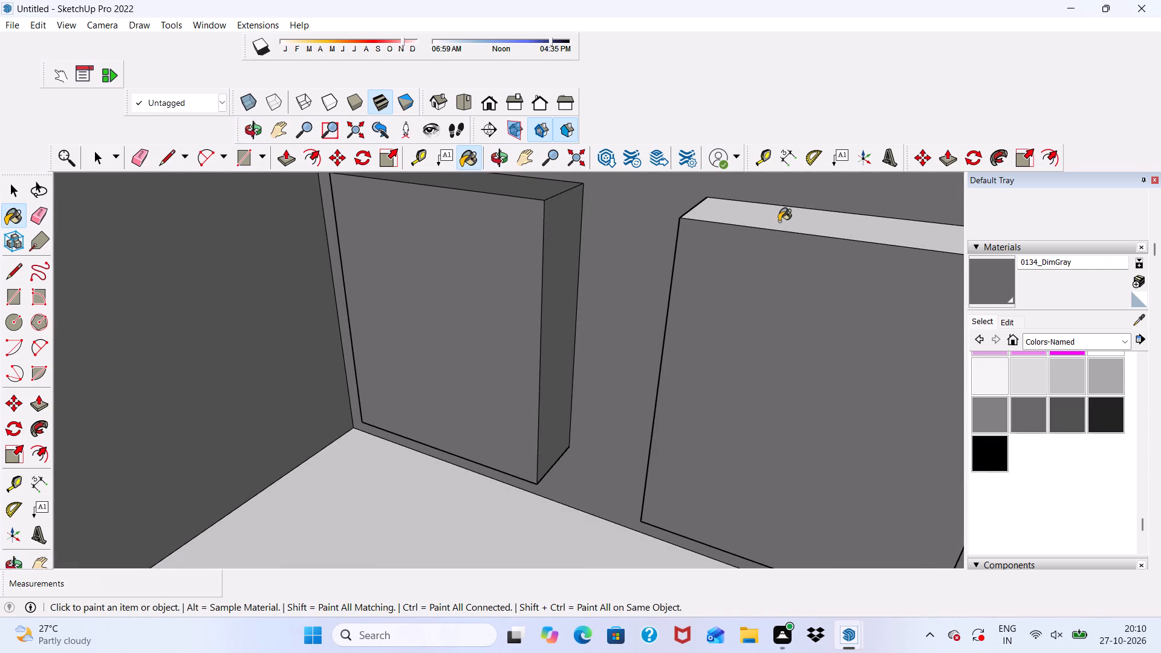
{"action": "left_click", "coordinate": [779, 221]}
{"action": "scroll", "coordinate": [733, 231], "scroll_direction": "down", "scroll_amount": 3}
{"action": "middle_click_drag", "start_coordinate": [714, 238], "coordinate": [896, 212]}
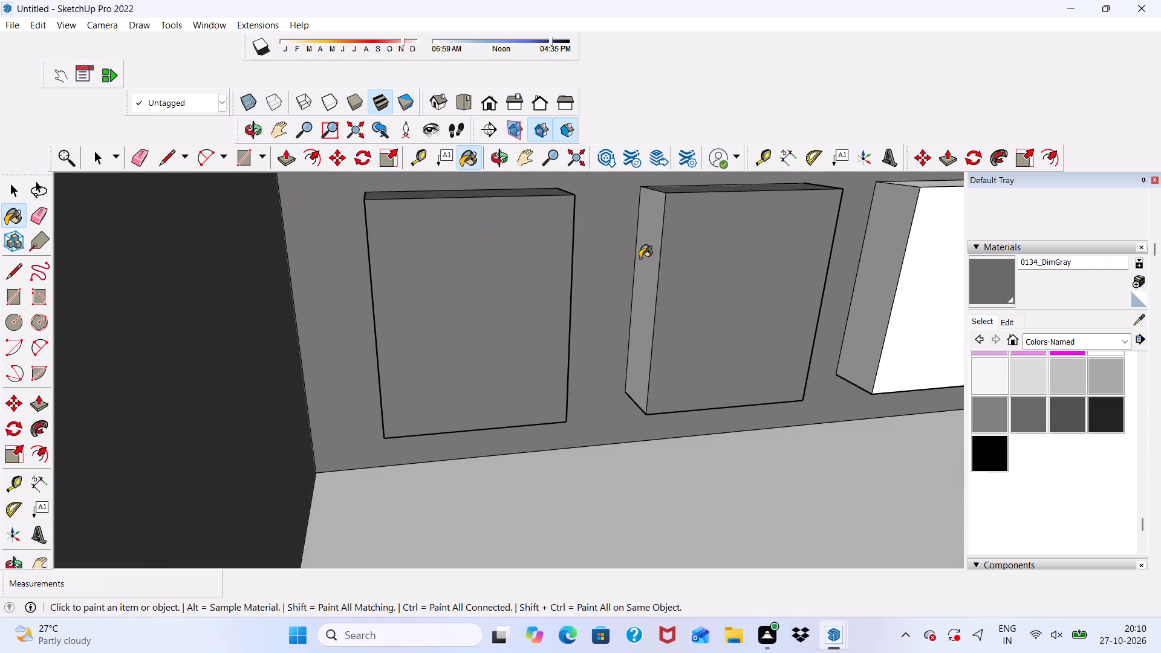
{"action": "left_click", "coordinate": [640, 258]}
In the front view, paint the right bay's third dentil block on its front and right side and the fourth's front with 0134_DimGray.
{"action": "scroll", "coordinate": [513, 226], "scroll_direction": "down", "scroll_amount": 7}
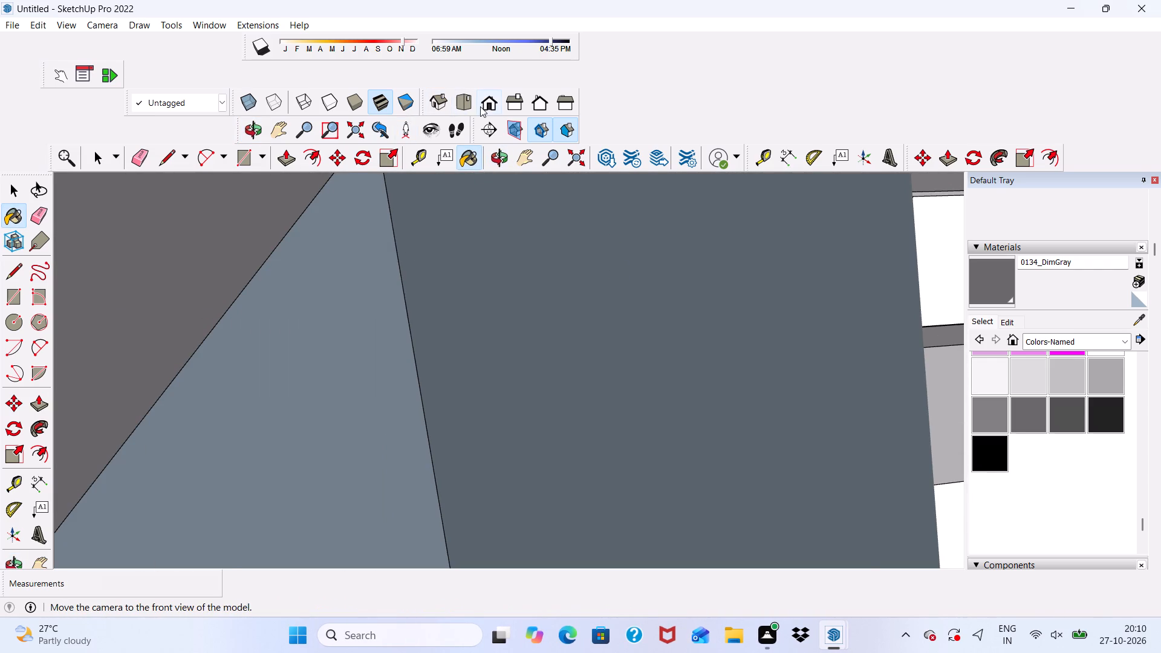
{"action": "left_click", "coordinate": [487, 106]}
{"action": "scroll", "coordinate": [483, 167], "scroll_direction": "down", "scroll_amount": 20}
{"action": "scroll", "coordinate": [483, 167], "scroll_direction": "down", "scroll_amount": 5}
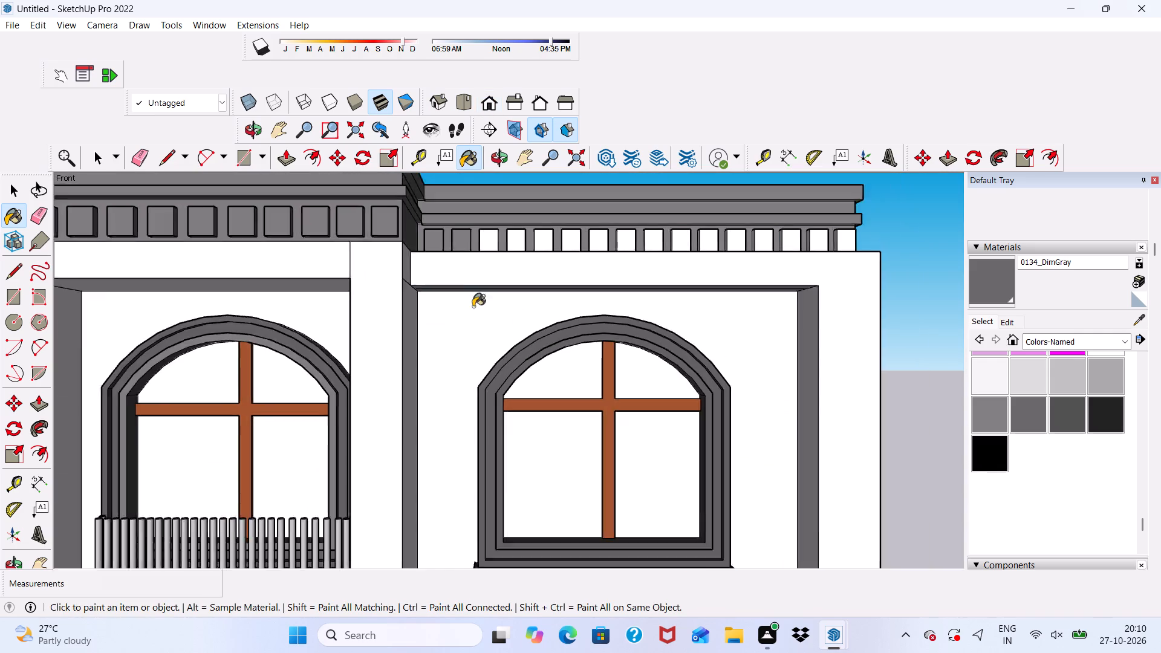
{"action": "scroll", "coordinate": [473, 307], "scroll_direction": "down", "scroll_amount": 3}
{"action": "scroll", "coordinate": [545, 201], "scroll_direction": "up", "scroll_amount": 11}
{"action": "scroll", "coordinate": [424, 363], "scroll_direction": "down", "scroll_amount": 1}
{"action": "scroll", "coordinate": [412, 385], "scroll_direction": "up", "scroll_amount": 3}
{"action": "left_click", "coordinate": [360, 378]}
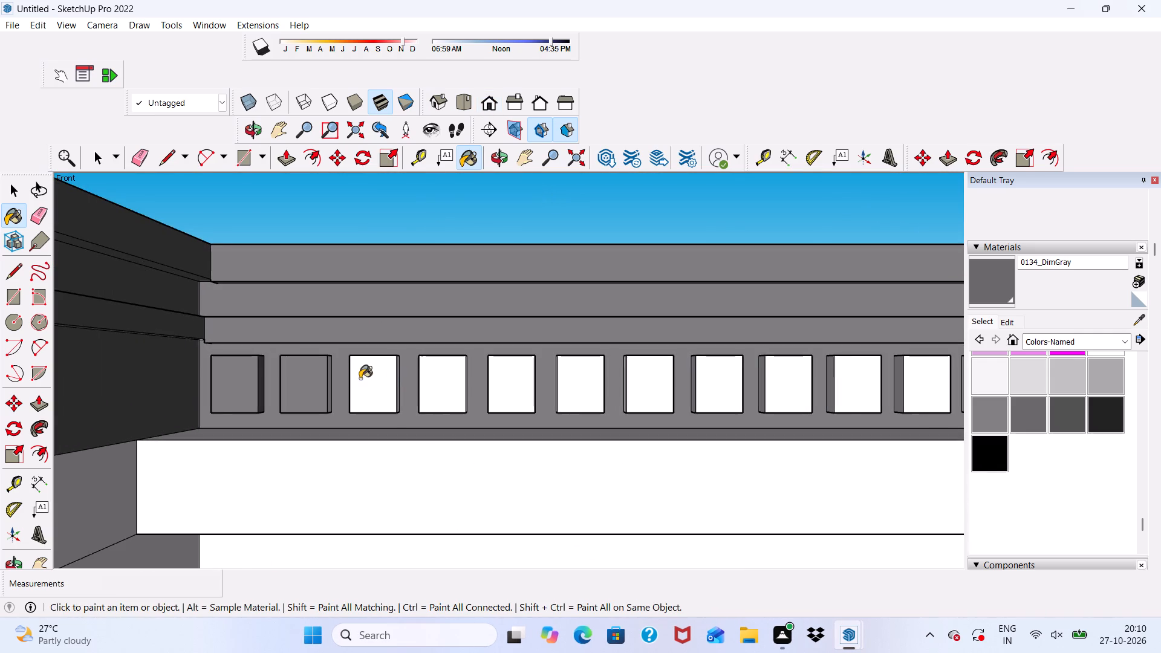
{"action": "scroll", "coordinate": [392, 378], "scroll_direction": "up", "scroll_amount": 5}
{"action": "left_click", "coordinate": [406, 374]}
{"action": "scroll", "coordinate": [406, 374], "scroll_direction": "up", "scroll_amount": 5}
{"action": "left_click", "coordinate": [403, 359]}
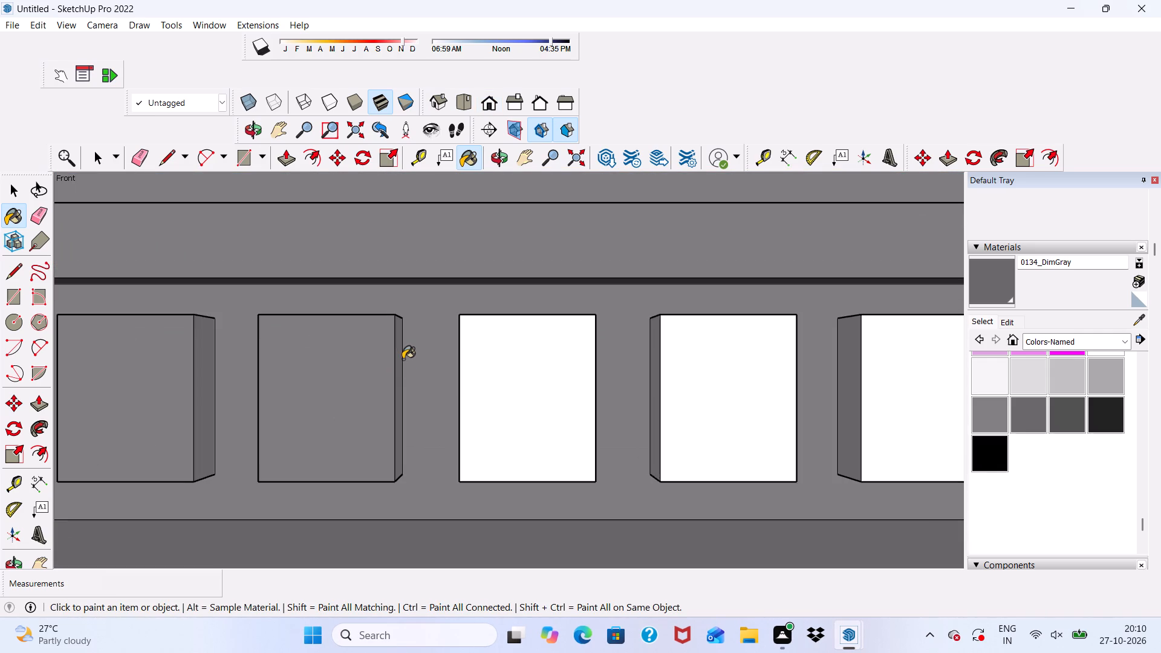
{"action": "left_click", "coordinate": [397, 369]}
{"action": "left_click", "coordinate": [424, 385]}
{"action": "left_click", "coordinate": [484, 383]}
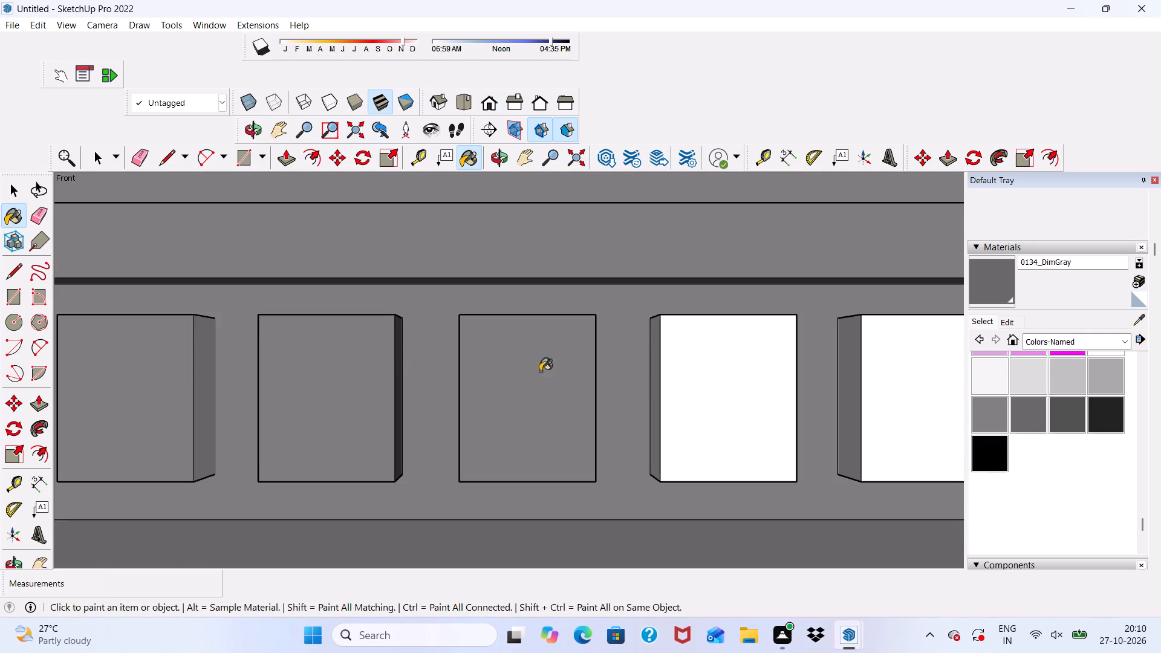
Paint the left side and front of the right bay's fifth dentil block with 0134_DimGray.
{"action": "left_click", "coordinate": [605, 376]}
{"action": "left_click", "coordinate": [649, 375]}
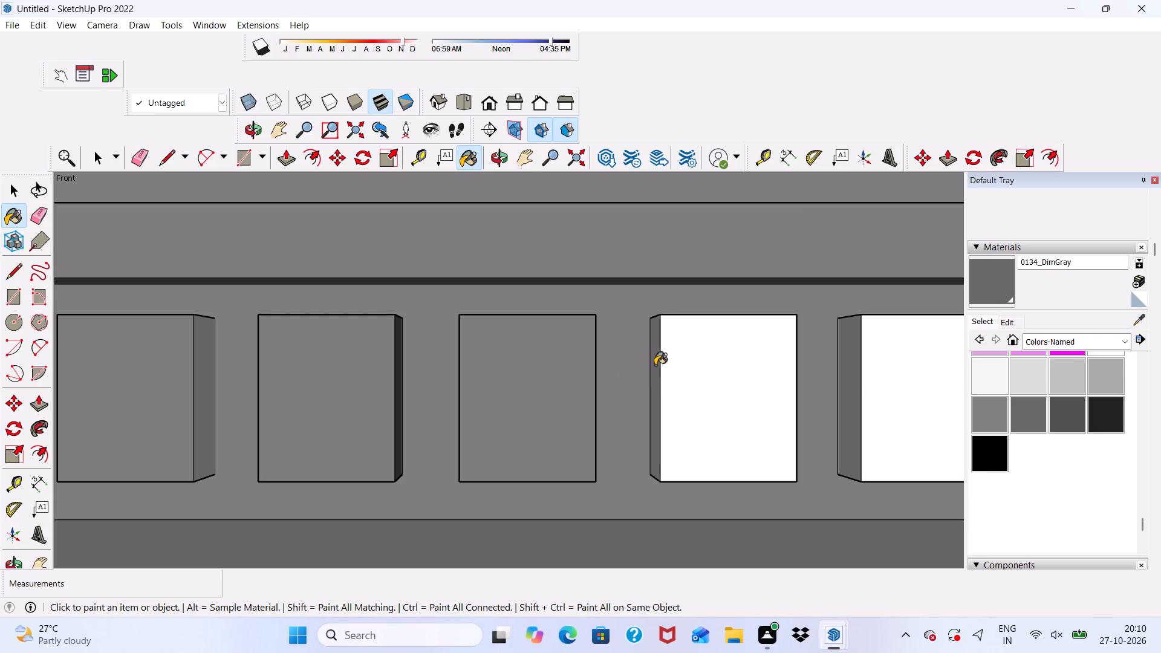
{"action": "left_click", "coordinate": [655, 365]}
{"action": "left_click", "coordinate": [667, 356]}
Paint the tops of the right bay's third, fourth and fifth dentil blocks with 0134_DimGray.
{"action": "scroll", "coordinate": [657, 342], "scroll_direction": "down", "scroll_amount": 3}
{"action": "middle_click_drag", "start_coordinate": [615, 342], "coordinate": [587, 446]}
{"action": "scroll", "coordinate": [538, 356], "scroll_direction": "up", "scroll_amount": 2}
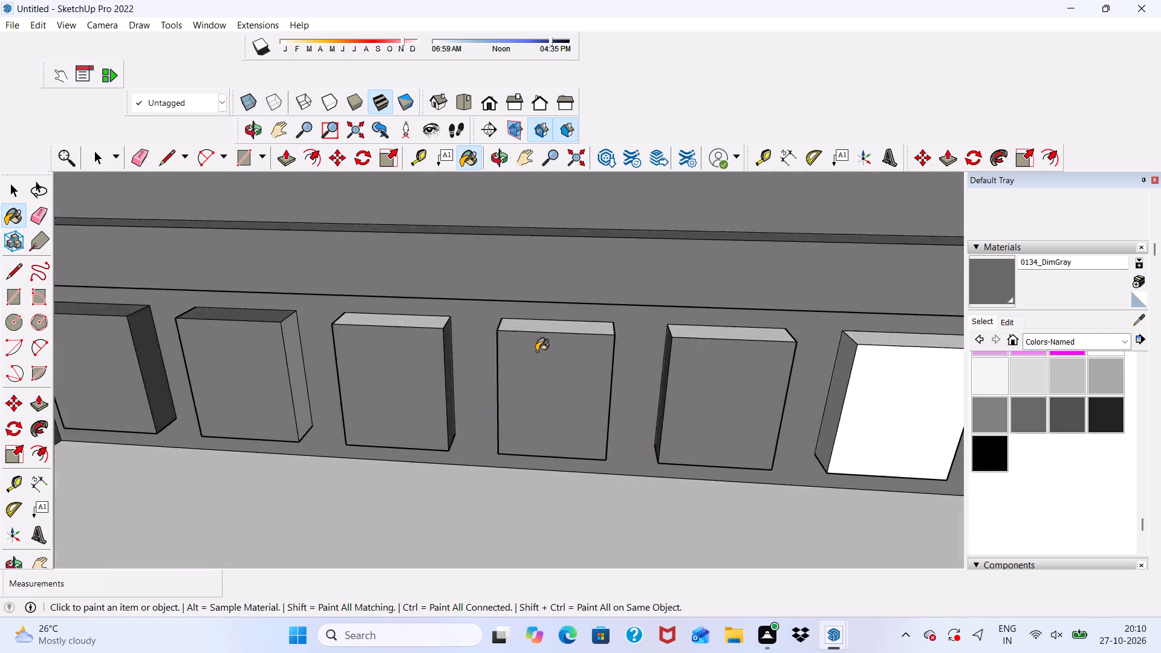
{"action": "scroll", "coordinate": [536, 351], "scroll_direction": "up", "scroll_amount": 3}
{"action": "left_click", "coordinate": [520, 317]}
{"action": "left_click", "coordinate": [349, 308]}
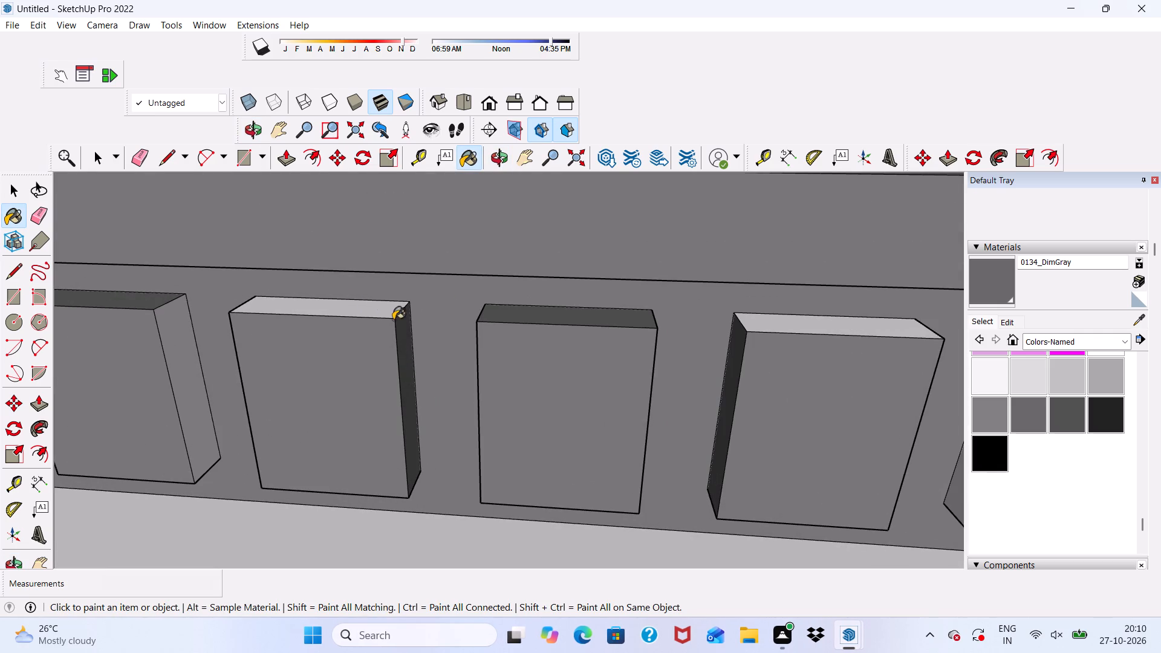
{"action": "left_click", "coordinate": [811, 325]}
Paint the right sides of the right bay's second, fourth and fifth dentil blocks with 0134_DimGray.
{"action": "scroll", "coordinate": [548, 275], "scroll_direction": "down", "scroll_amount": 7}
{"action": "scroll", "coordinate": [528, 340], "scroll_direction": "down", "scroll_amount": 3}
{"action": "middle_click_drag", "start_coordinate": [626, 441], "coordinate": [626, 442]}
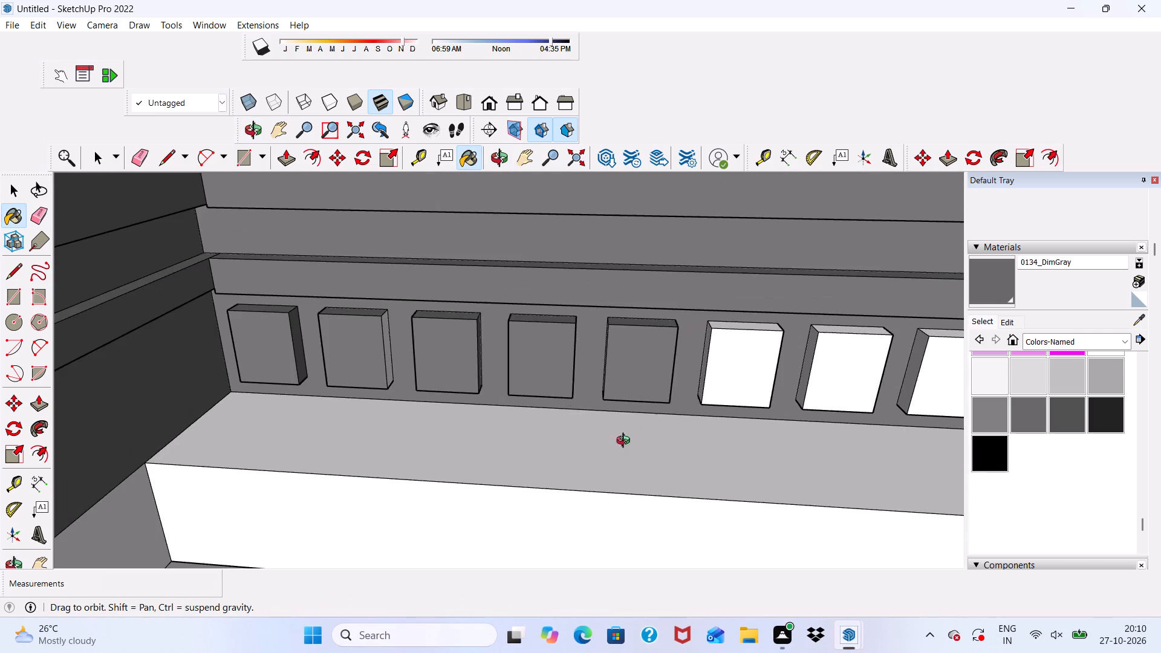
{"action": "middle_click_drag", "start_coordinate": [626, 442], "coordinate": [447, 416]}
{"action": "scroll", "coordinate": [380, 305], "scroll_direction": "up", "scroll_amount": 5}
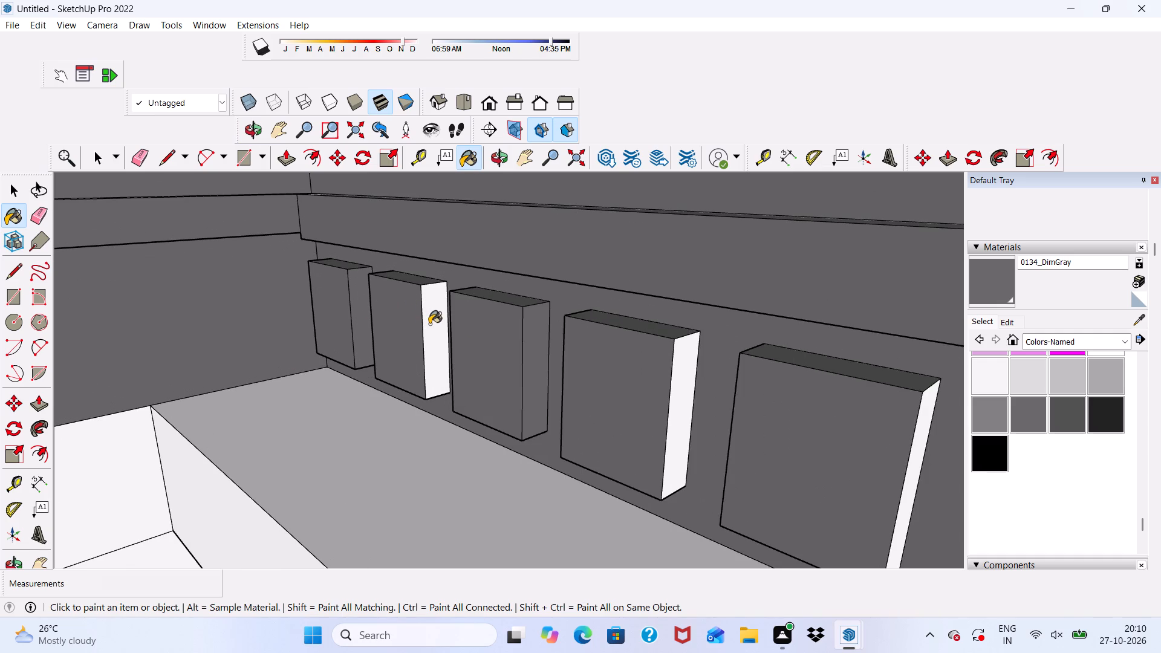
{"action": "left_click", "coordinate": [429, 324]}
{"action": "left_click", "coordinate": [681, 405]}
{"action": "scroll", "coordinate": [553, 283], "scroll_direction": "down", "scroll_amount": 7}
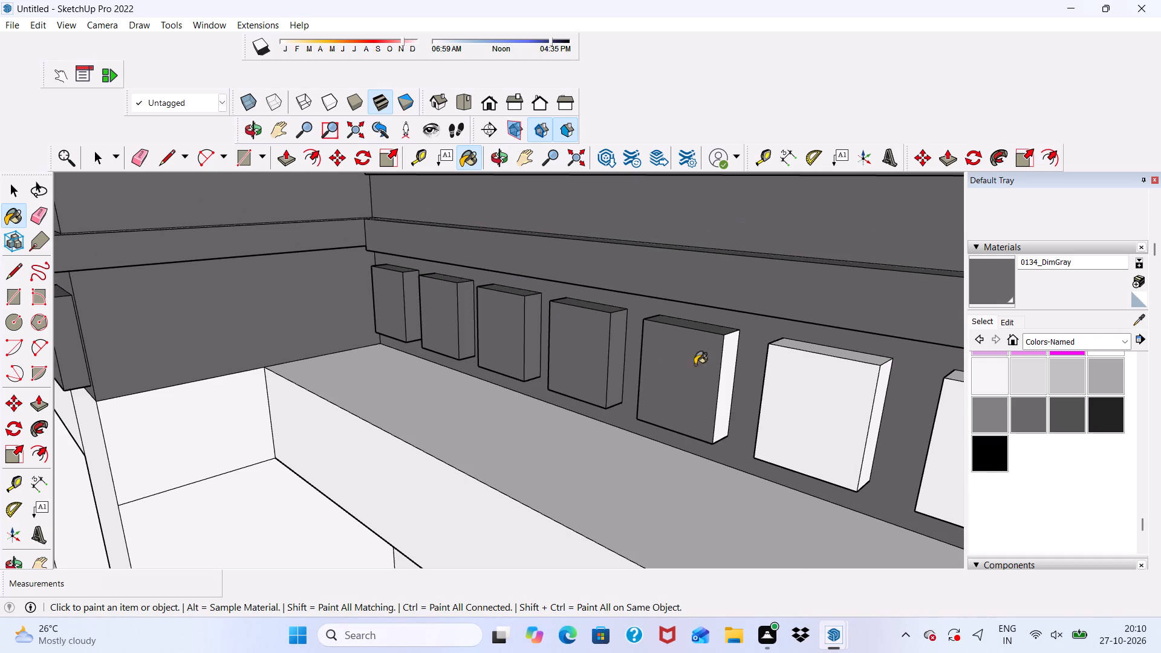
{"action": "scroll", "coordinate": [676, 358], "scroll_direction": "up", "scroll_amount": 9}
{"action": "left_click", "coordinate": [683, 351]}
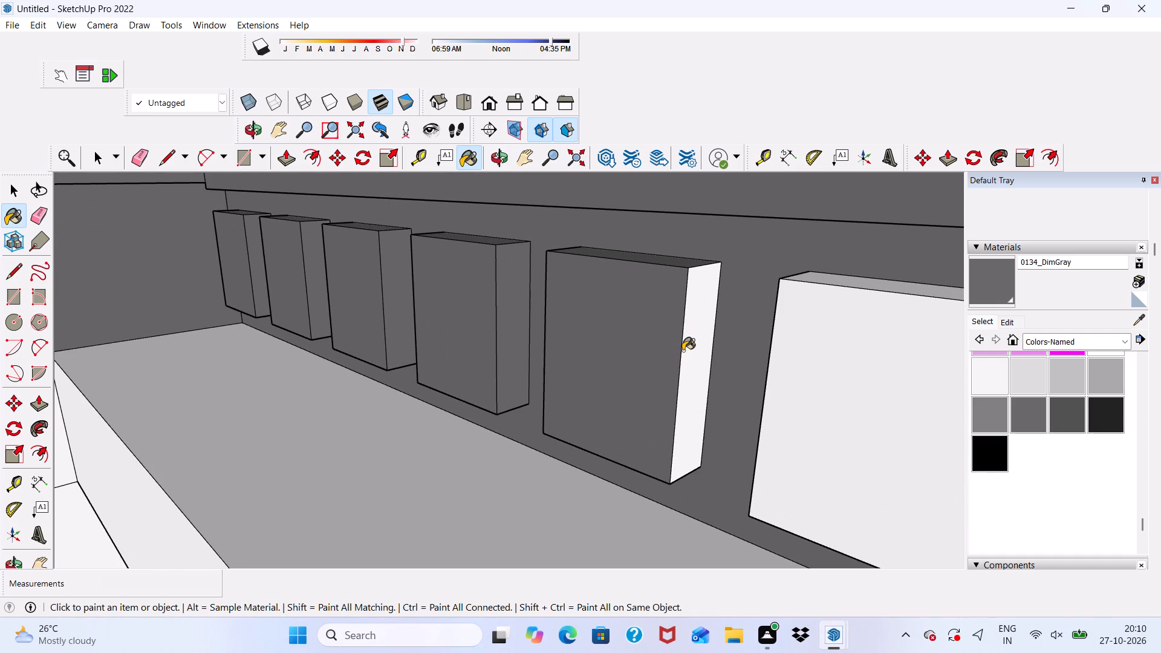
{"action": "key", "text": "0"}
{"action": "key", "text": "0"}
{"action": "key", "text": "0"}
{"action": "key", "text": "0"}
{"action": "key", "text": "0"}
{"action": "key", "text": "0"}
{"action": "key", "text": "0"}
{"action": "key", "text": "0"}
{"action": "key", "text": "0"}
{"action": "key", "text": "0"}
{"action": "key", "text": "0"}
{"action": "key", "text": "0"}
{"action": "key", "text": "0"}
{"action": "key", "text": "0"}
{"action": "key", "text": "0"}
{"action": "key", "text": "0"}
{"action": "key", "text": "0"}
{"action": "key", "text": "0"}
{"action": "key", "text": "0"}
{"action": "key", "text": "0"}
Paint the front, top and right side of the right bay's sixth dentil block with 0134_DimGray.
{"action": "left_click", "coordinate": [837, 352]}
{"action": "left_click", "coordinate": [831, 277]}
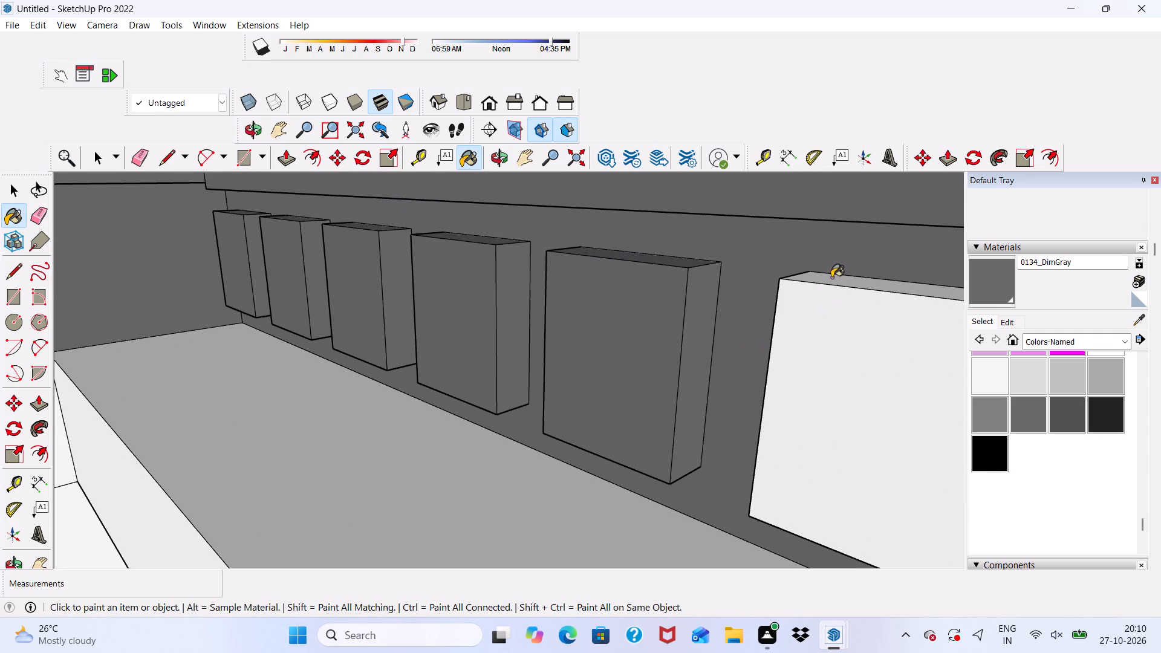
{"action": "scroll", "coordinate": [795, 278], "scroll_direction": "down", "scroll_amount": 12}
{"action": "scroll", "coordinate": [547, 312], "scroll_direction": "up", "scroll_amount": 2}
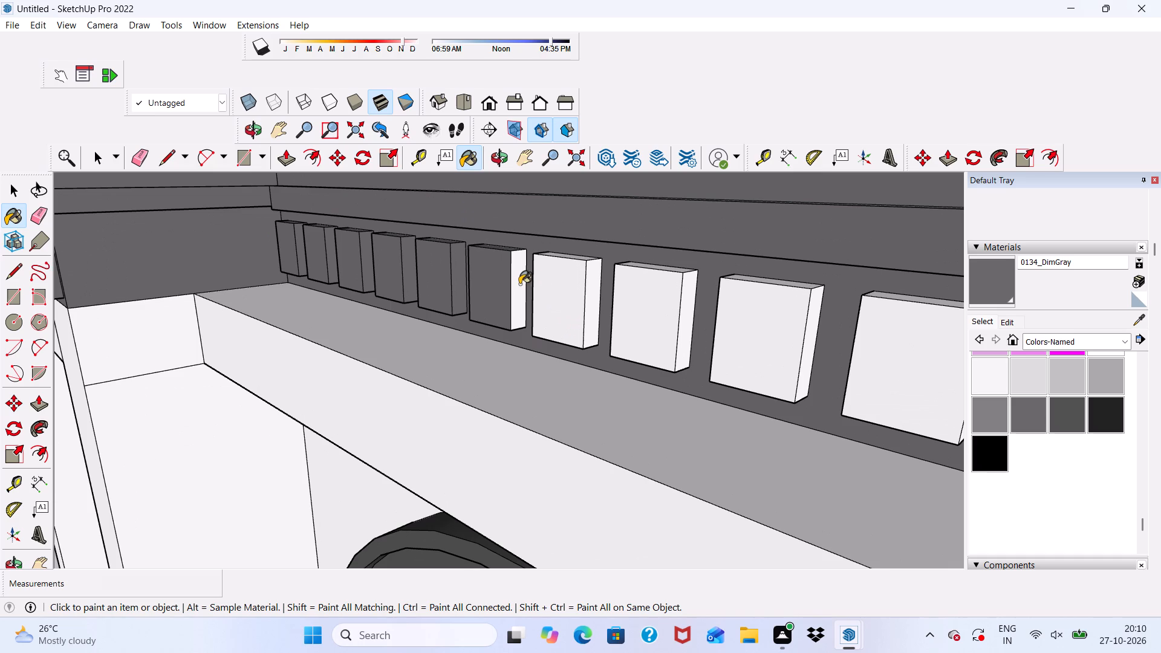
{"action": "left_click", "coordinate": [519, 284]}
Paint the front, top and right side of the right bay's seventh dentil block with 0134_DimGray.
{"action": "left_click", "coordinate": [545, 300]}
{"action": "scroll", "coordinate": [558, 250], "scroll_direction": "up", "scroll_amount": 13}
{"action": "left_click", "coordinate": [567, 267]}
{"action": "left_click", "coordinate": [718, 353]}
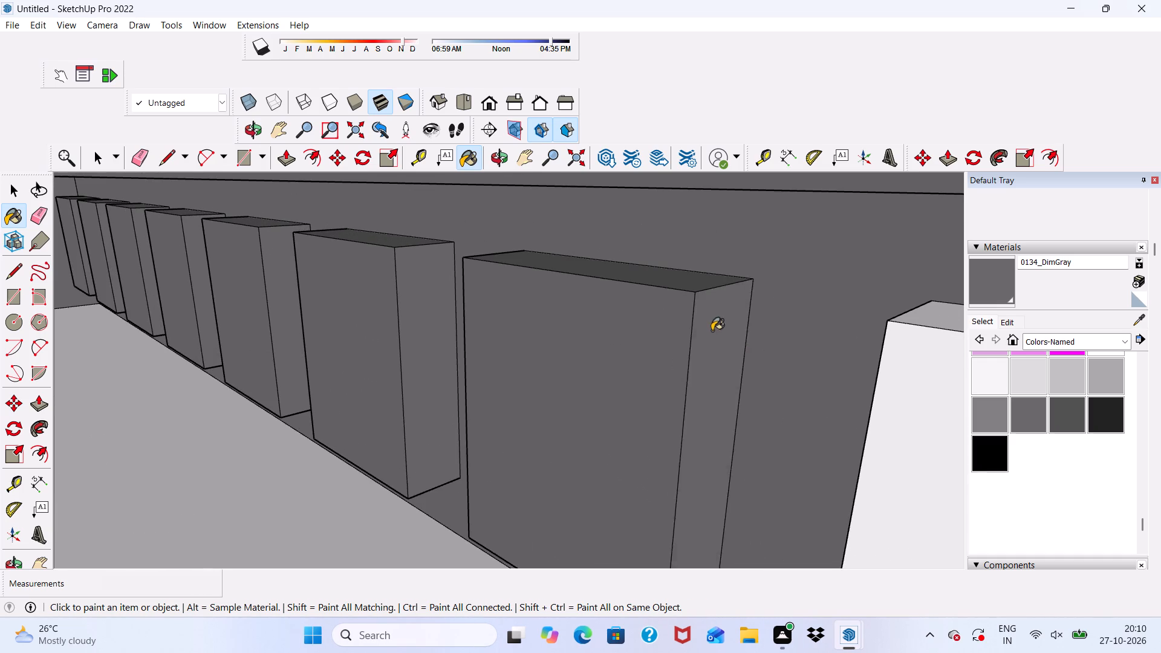
Paint the front, top and right side of the right bay's eighth dentil block with 0134_DimGray.
{"action": "scroll", "coordinate": [689, 319], "scroll_direction": "down", "scroll_amount": 8}
{"action": "scroll", "coordinate": [723, 403], "scroll_direction": "up", "scroll_amount": 1}
{"action": "left_click", "coordinate": [801, 409]}
{"action": "left_click", "coordinate": [774, 302]}
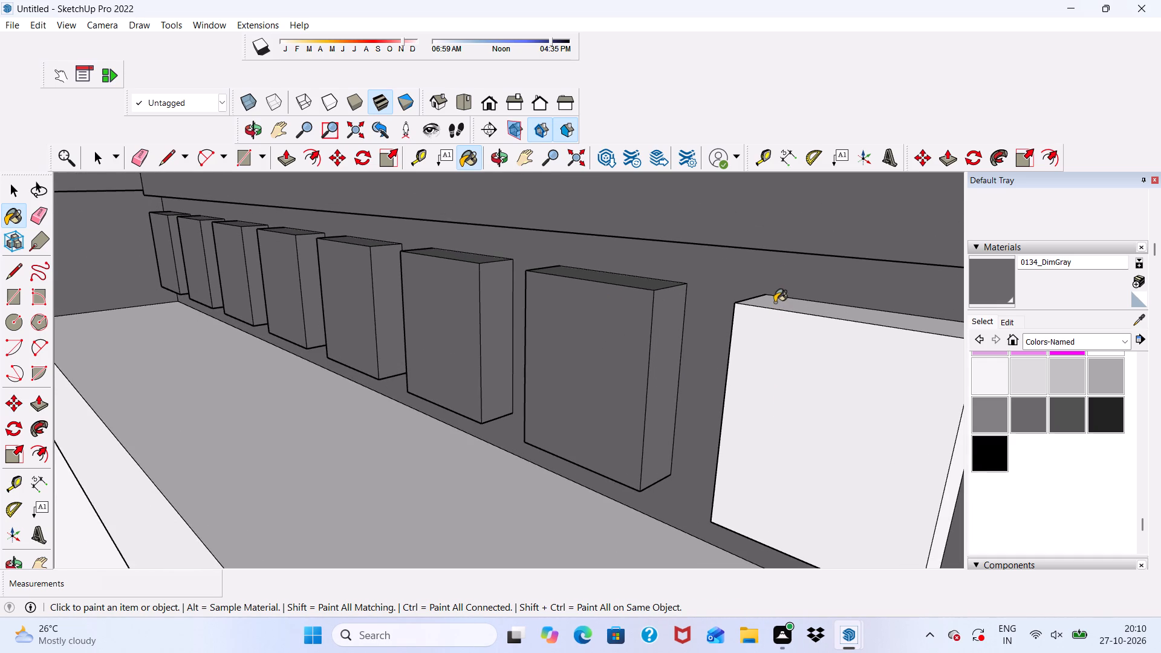
{"action": "scroll", "coordinate": [762, 302], "scroll_direction": "down", "scroll_amount": 12}
{"action": "scroll", "coordinate": [657, 335], "scroll_direction": "up", "scroll_amount": 6}
{"action": "left_click", "coordinate": [707, 310]}
Paint the front, right side and top of the right bay's ninth dentil block with 0134_DimGray.
{"action": "scroll", "coordinate": [680, 297], "scroll_direction": "down", "scroll_amount": 6}
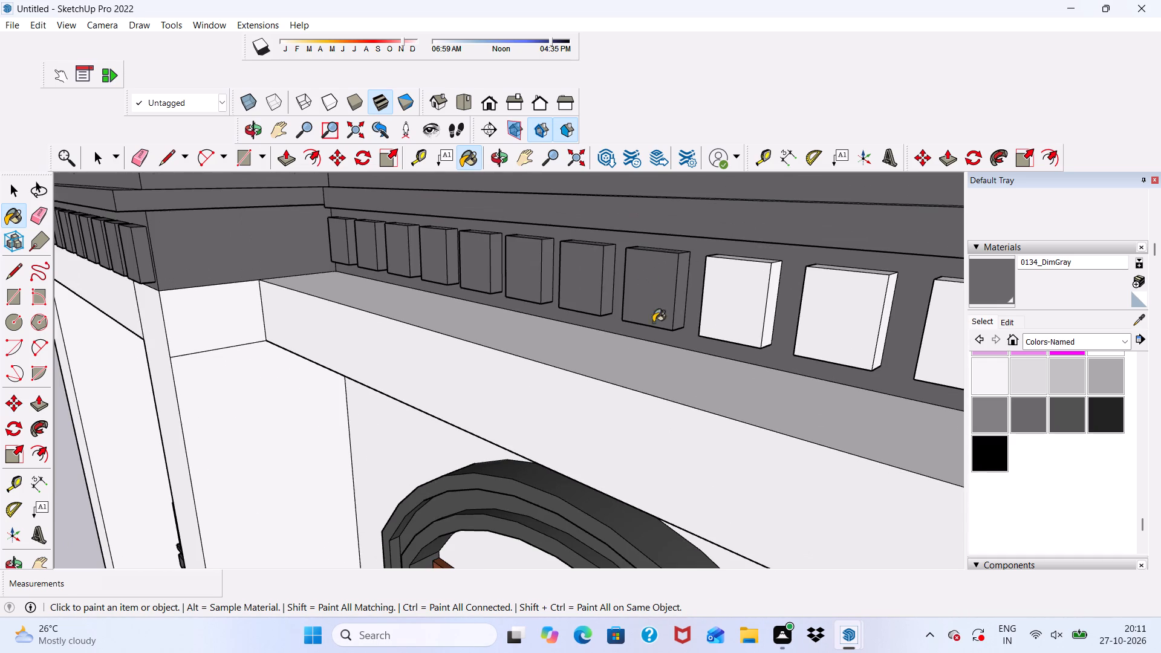
{"action": "left_click", "coordinate": [715, 326]}
{"action": "scroll", "coordinate": [727, 268], "scroll_direction": "up", "scroll_amount": 6}
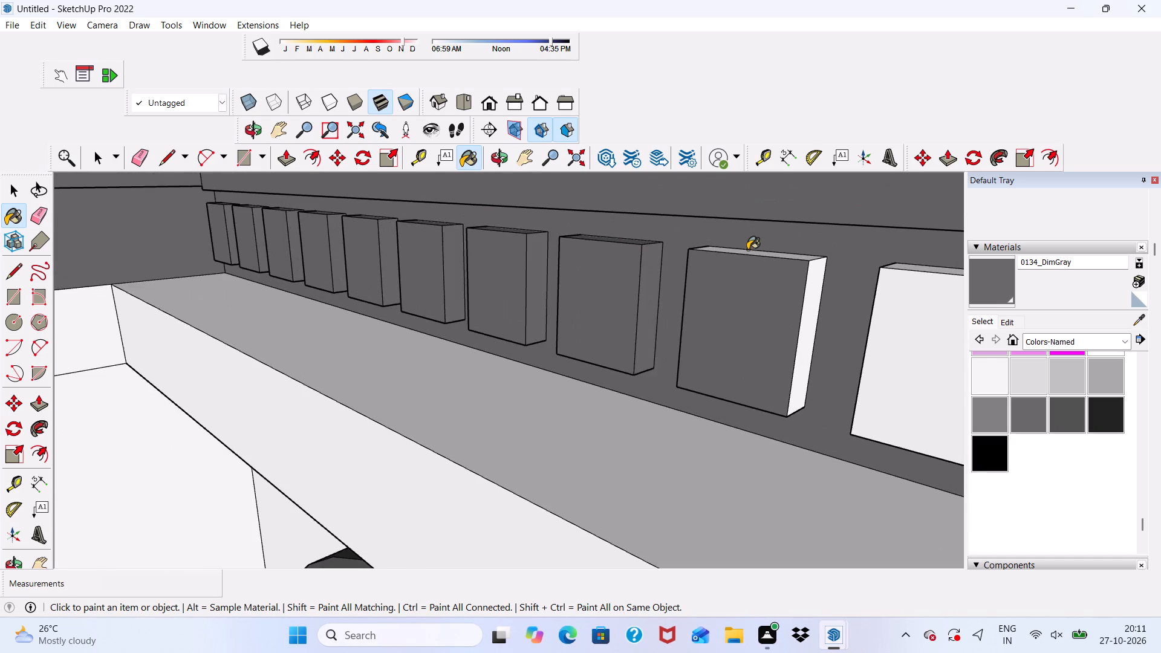
{"action": "scroll", "coordinate": [749, 253], "scroll_direction": "up", "scroll_amount": 9}
{"action": "left_click", "coordinate": [749, 255]}
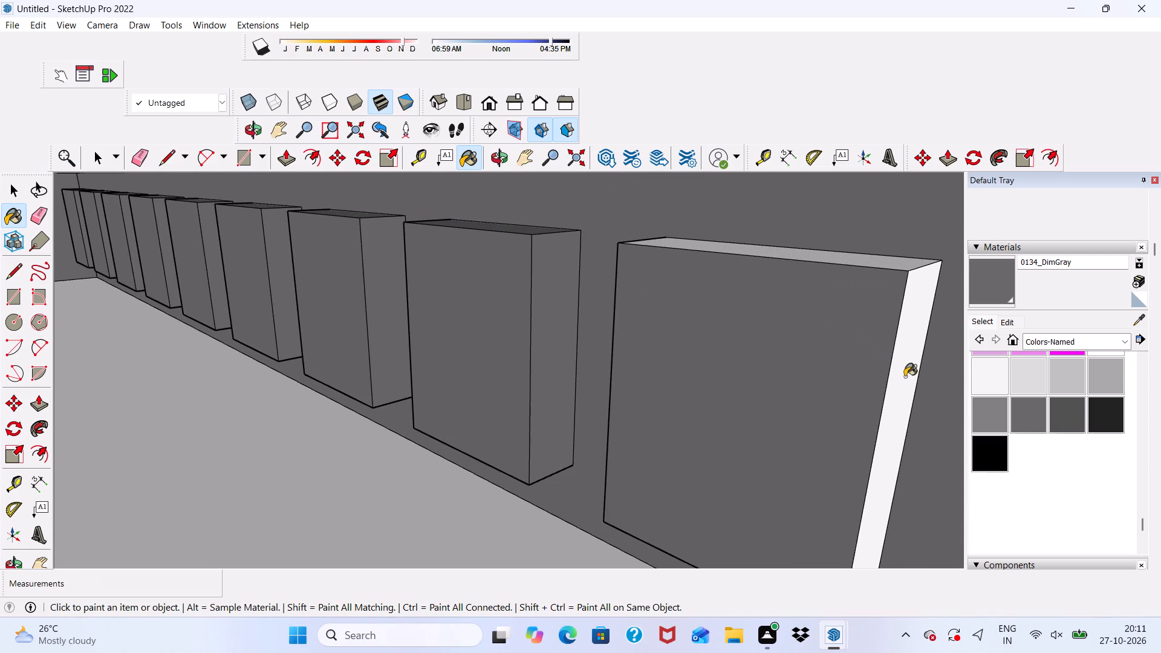
{"action": "left_click", "coordinate": [905, 377]}
{"action": "left_click", "coordinate": [876, 258]}
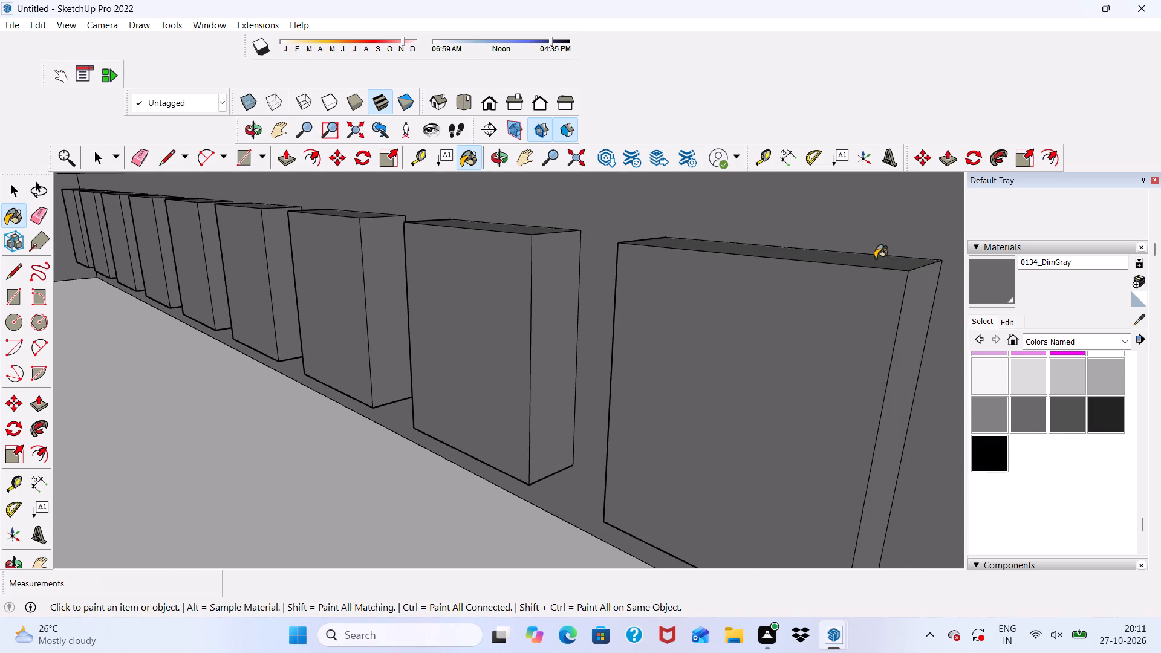
Paint the front, right side and top of the right bay's tenth dentil block with 0134_DimGray.
{"action": "scroll", "coordinate": [776, 229], "scroll_direction": "down", "scroll_amount": 5}
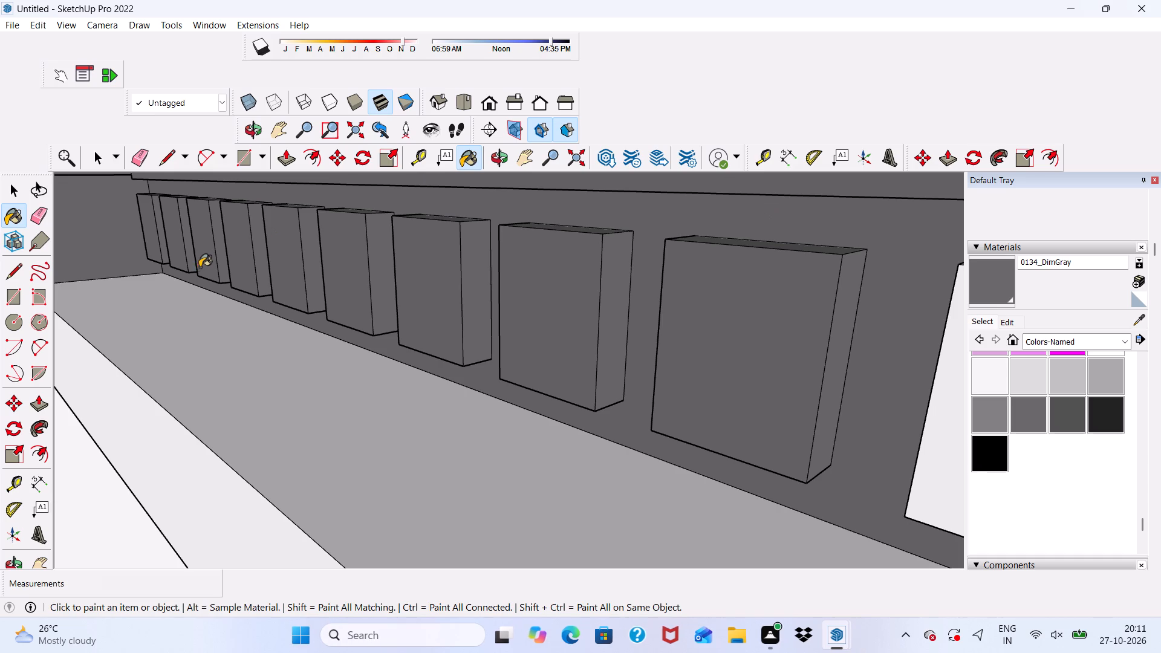
{"action": "scroll", "coordinate": [899, 626], "scroll_direction": "down", "scroll_amount": 2}
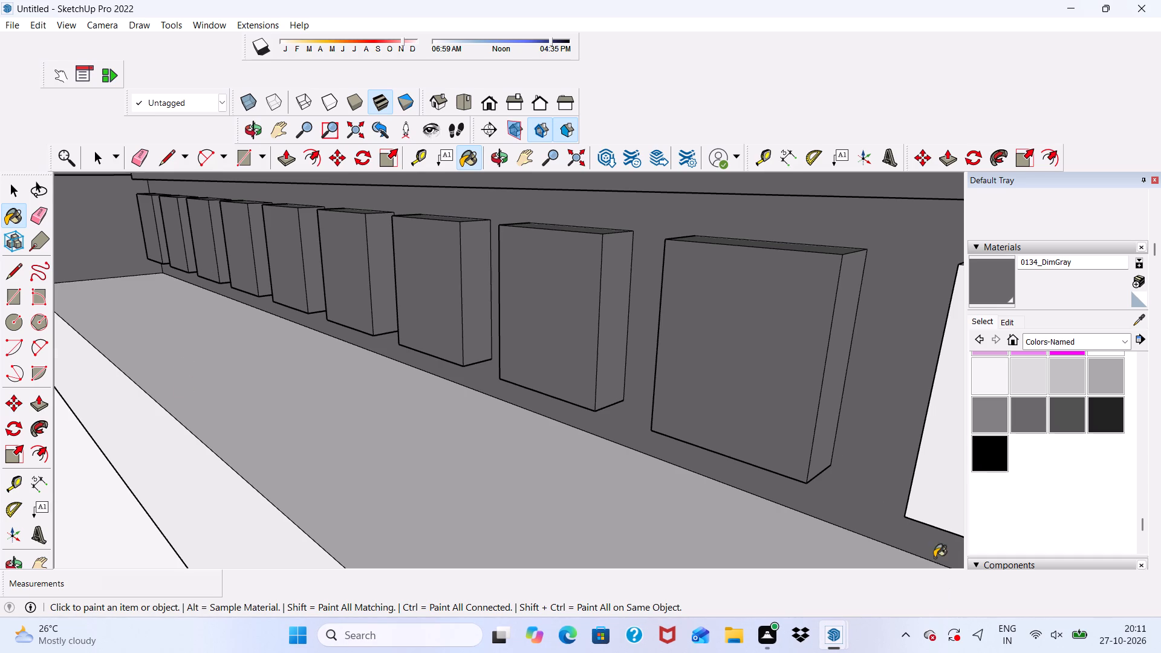
{"action": "scroll", "coordinate": [934, 557], "scroll_direction": "down", "scroll_amount": 2}
{"action": "scroll", "coordinate": [550, 365], "scroll_direction": "down", "scroll_amount": 8}
{"action": "scroll", "coordinate": [865, 325], "scroll_direction": "up", "scroll_amount": 11}
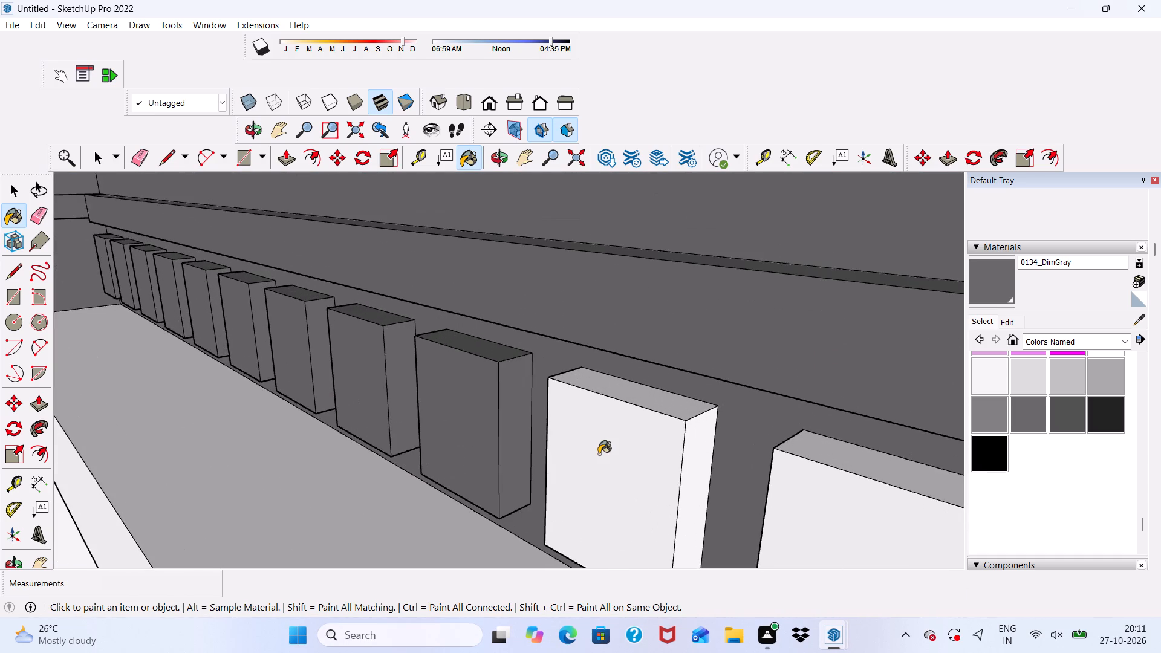
{"action": "left_click", "coordinate": [599, 450]}
{"action": "scroll", "coordinate": [691, 438], "scroll_direction": "up", "scroll_amount": 5}
{"action": "left_click", "coordinate": [694, 442]}
{"action": "left_click", "coordinate": [681, 401]}
Paint the front, top and right side of the right bay's eleventh dentil block with 0134_DimGray.
{"action": "scroll", "coordinate": [605, 390], "scroll_direction": "down", "scroll_amount": 6}
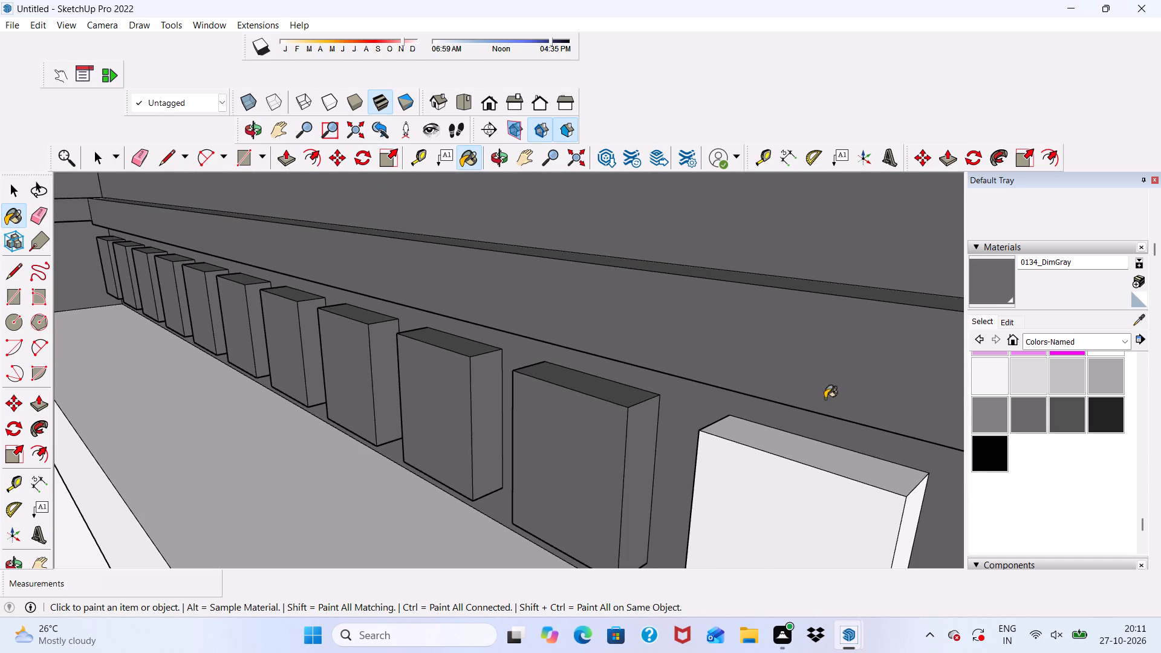
{"action": "left_click", "coordinate": [830, 475]}
{"action": "left_click", "coordinate": [825, 452]}
{"action": "scroll", "coordinate": [678, 404], "scroll_direction": "down", "scroll_amount": 6}
{"action": "scroll", "coordinate": [766, 494], "scroll_direction": "up", "scroll_amount": 5}
{"action": "left_click", "coordinate": [802, 497]}
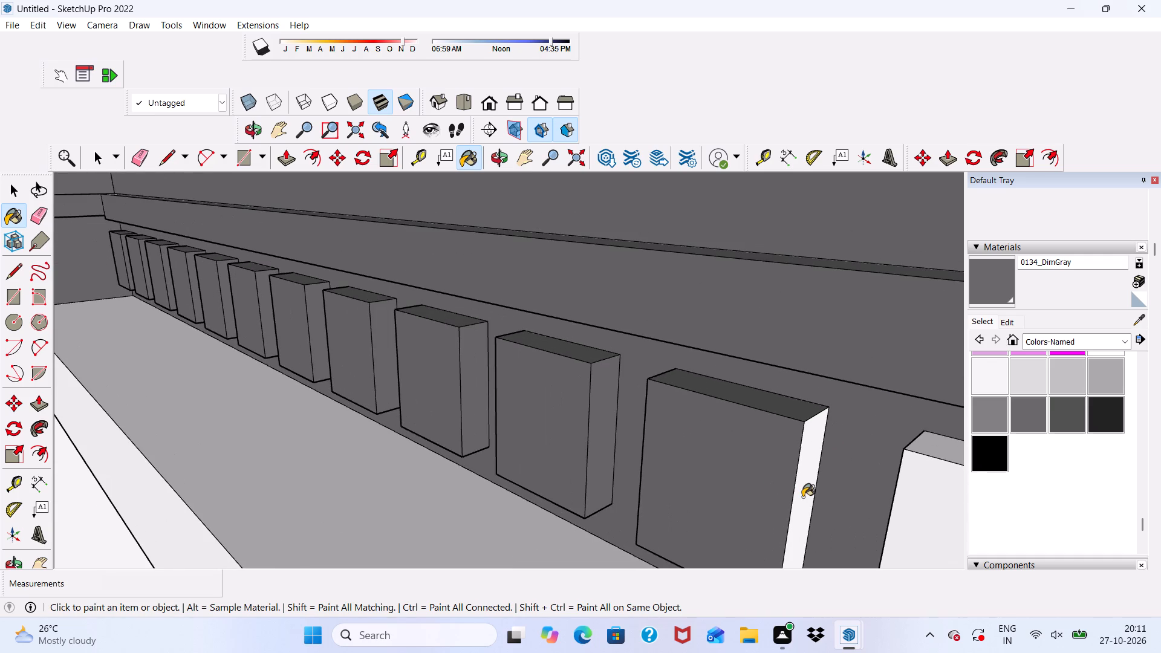
Paint the front, top and right side of the right bay's twelfth dentil block with 0134_DimGray.
{"action": "scroll", "coordinate": [769, 368], "scroll_direction": "down", "scroll_amount": 9}
{"action": "scroll", "coordinate": [855, 464], "scroll_direction": "up", "scroll_amount": 1}
{"action": "left_click", "coordinate": [855, 464]}
{"action": "scroll", "coordinate": [852, 418], "scroll_direction": "up", "scroll_amount": 4}
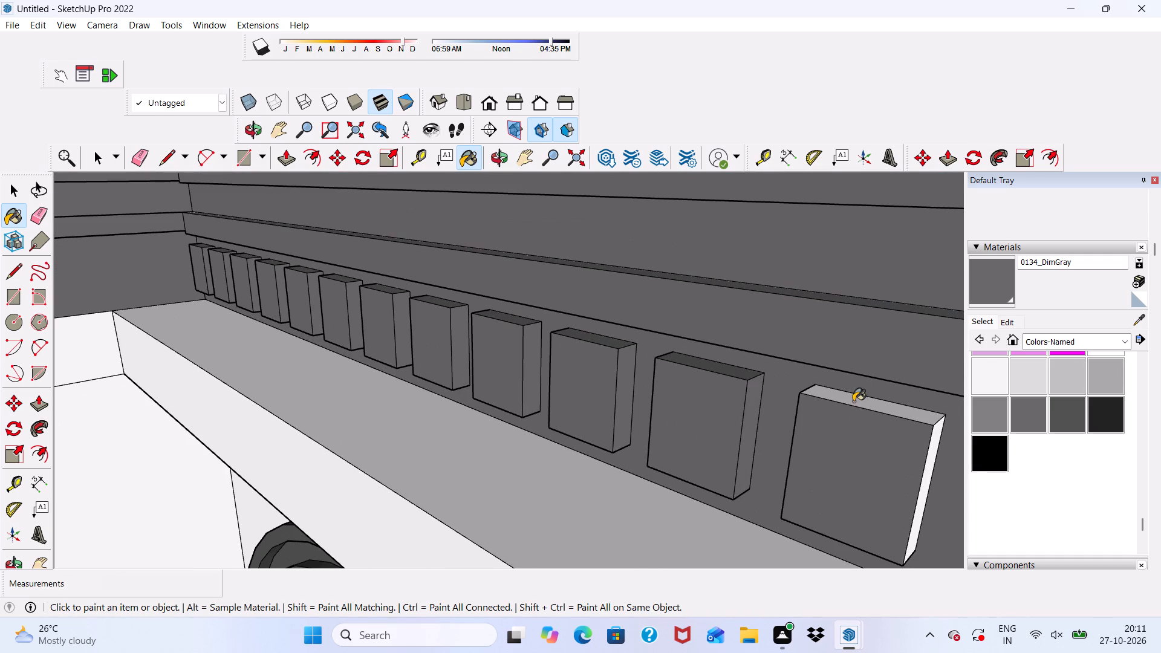
{"action": "left_click", "coordinate": [853, 401]}
{"action": "scroll", "coordinate": [737, 438], "scroll_direction": "down", "scroll_amount": 3}
{"action": "scroll", "coordinate": [877, 472], "scroll_direction": "up", "scroll_amount": 5}
{"action": "left_click", "coordinate": [877, 470]}
{"action": "scroll", "coordinate": [691, 346], "scroll_direction": "down", "scroll_amount": 6}
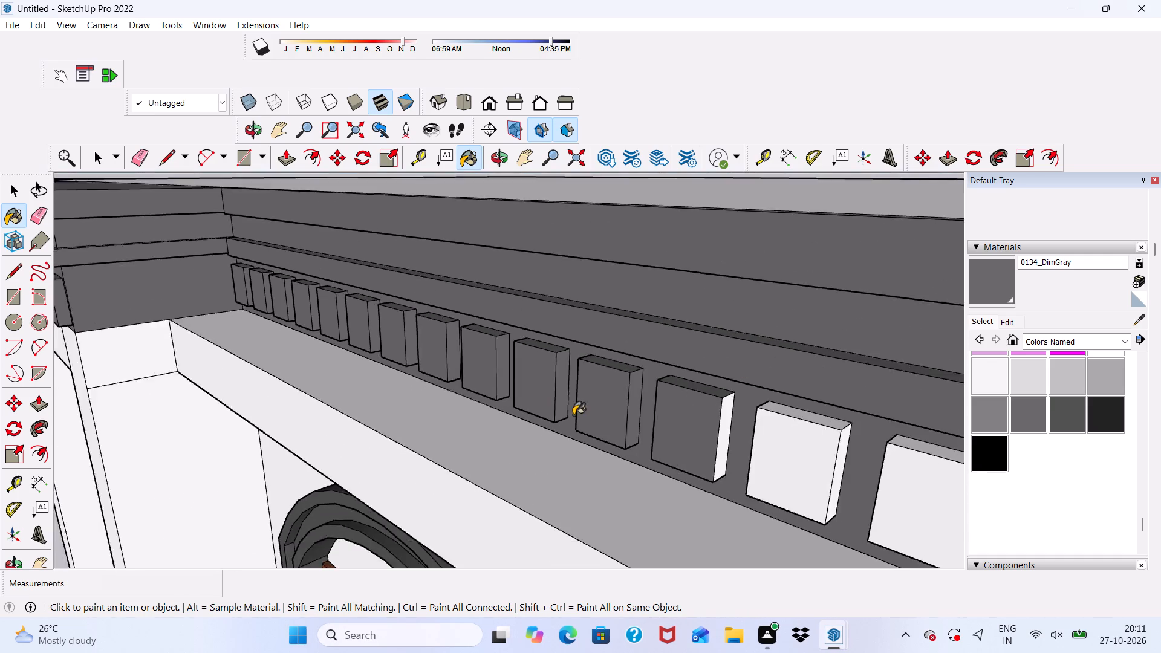
{"action": "scroll", "coordinate": [772, 382], "scroll_direction": "up", "scroll_amount": 11}
{"action": "left_click", "coordinate": [692, 426]}
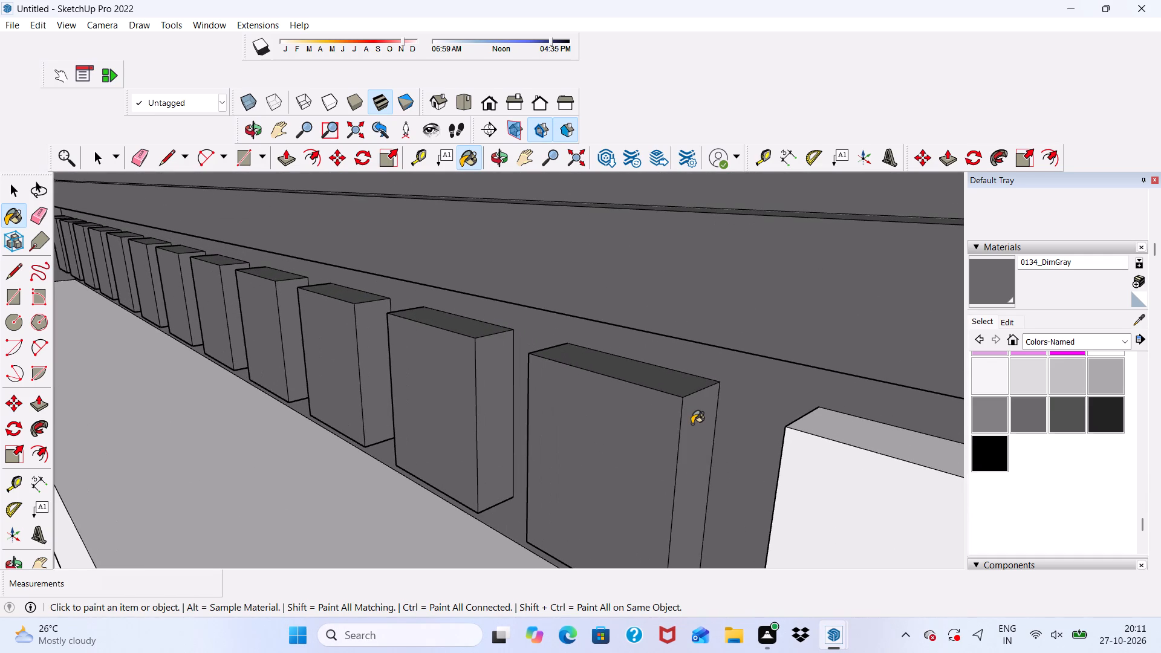
Paint the front, top and right side of the right bay's thirteenth dentil block with 0134_DimGray.
{"action": "scroll", "coordinate": [738, 429], "scroll_direction": "down", "scroll_amount": 2}
{"action": "left_click", "coordinate": [792, 473]}
{"action": "left_click", "coordinate": [795, 438]}
{"action": "scroll", "coordinate": [796, 409], "scroll_direction": "down", "scroll_amount": 5}
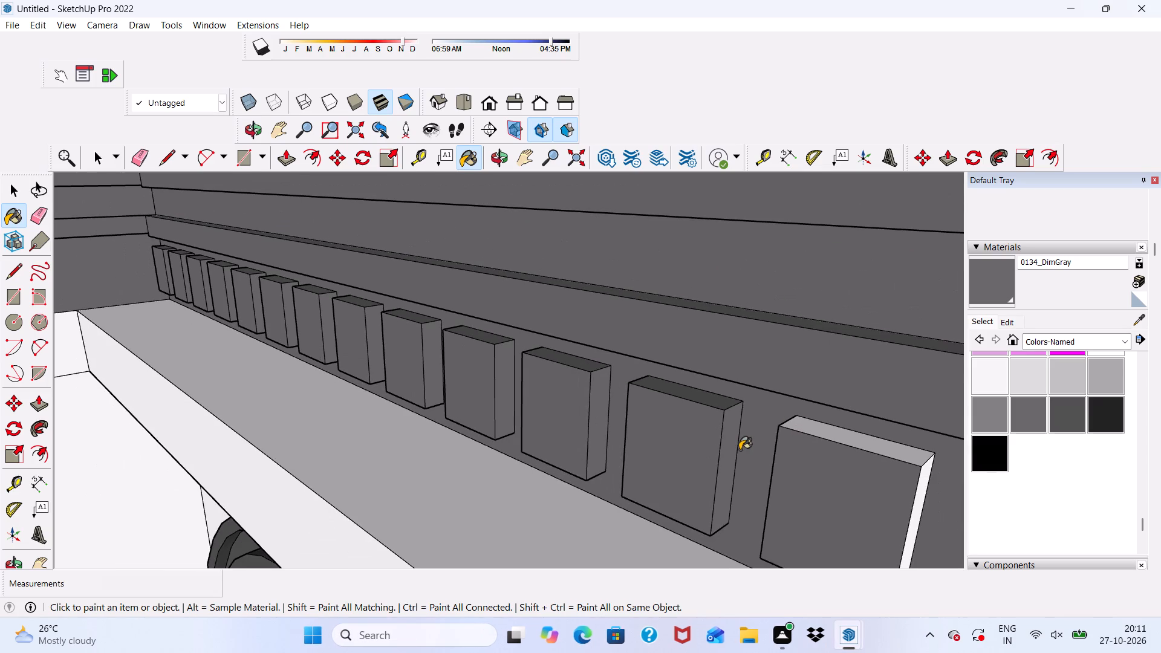
{"action": "scroll", "coordinate": [591, 435], "scroll_direction": "down", "scroll_amount": 5}
{"action": "scroll", "coordinate": [641, 434], "scroll_direction": "up", "scroll_amount": 1}
{"action": "scroll", "coordinate": [595, 385], "scroll_direction": "down", "scroll_amount": 4}
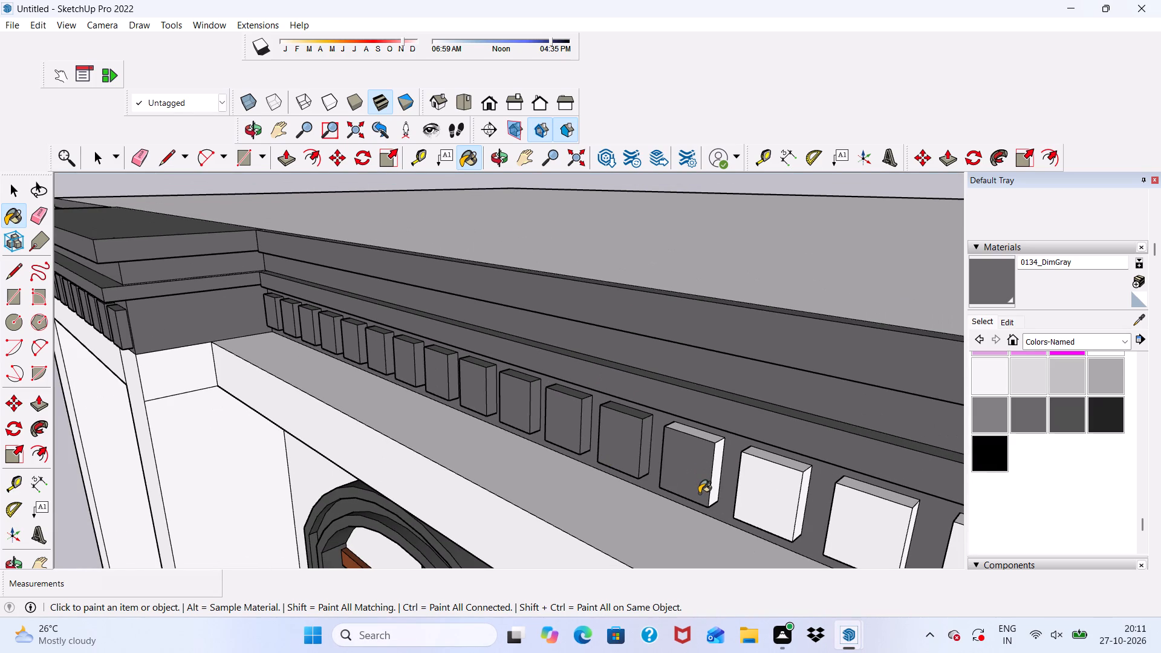
{"action": "scroll", "coordinate": [597, 409], "scroll_direction": "down", "scroll_amount": 1}
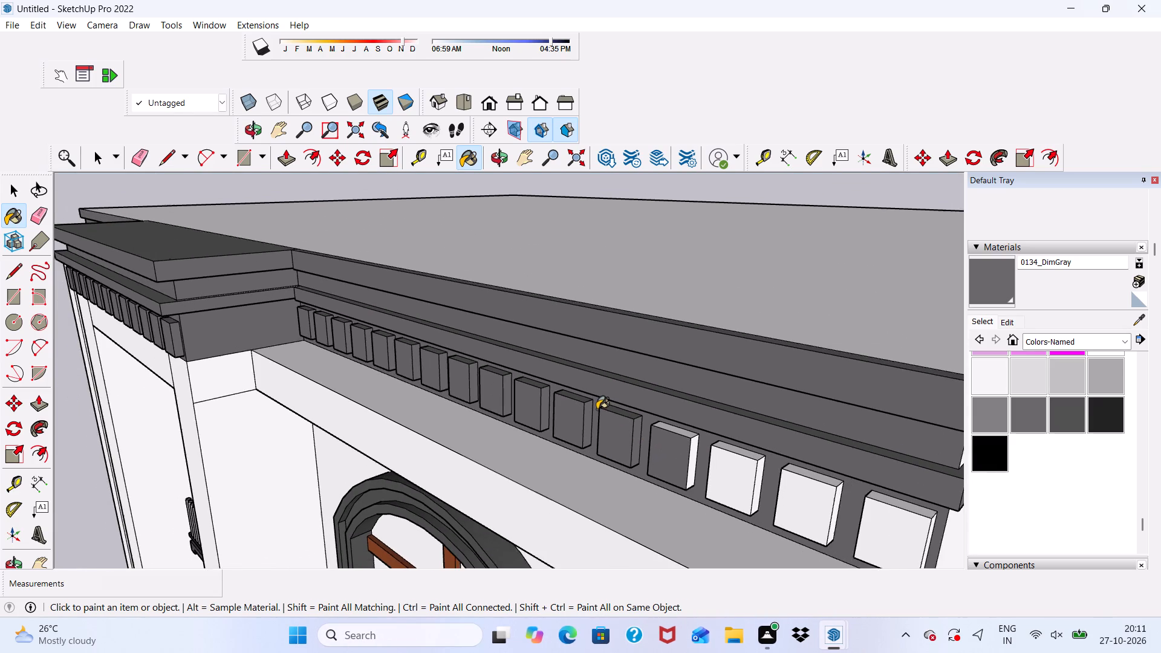
{"action": "scroll", "coordinate": [597, 409], "scroll_direction": "down", "scroll_amount": 2}
{"action": "scroll", "coordinate": [668, 465], "scroll_direction": "up", "scroll_amount": 8}
{"action": "left_click", "coordinate": [665, 411]}
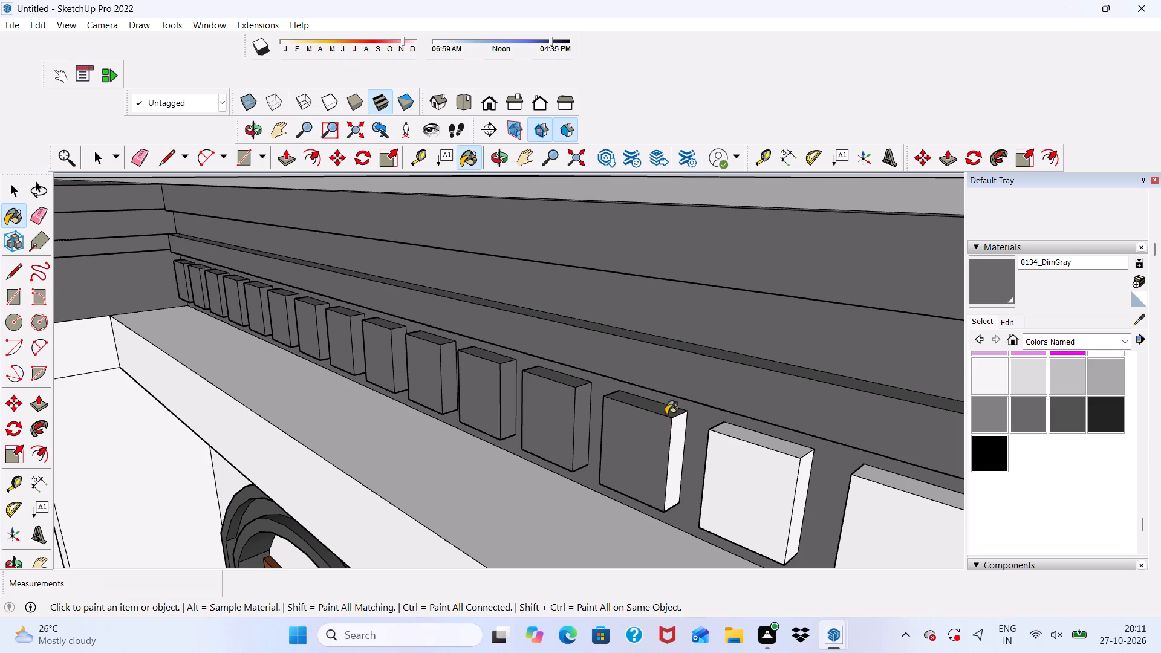
{"action": "left_click", "coordinate": [674, 443]}
Paint the front, top and right side of the right bay's fourteenth dentil block with 0134_DimGray.
{"action": "left_click", "coordinate": [725, 478]}
{"action": "scroll", "coordinate": [727, 467], "scroll_direction": "up", "scroll_amount": 4}
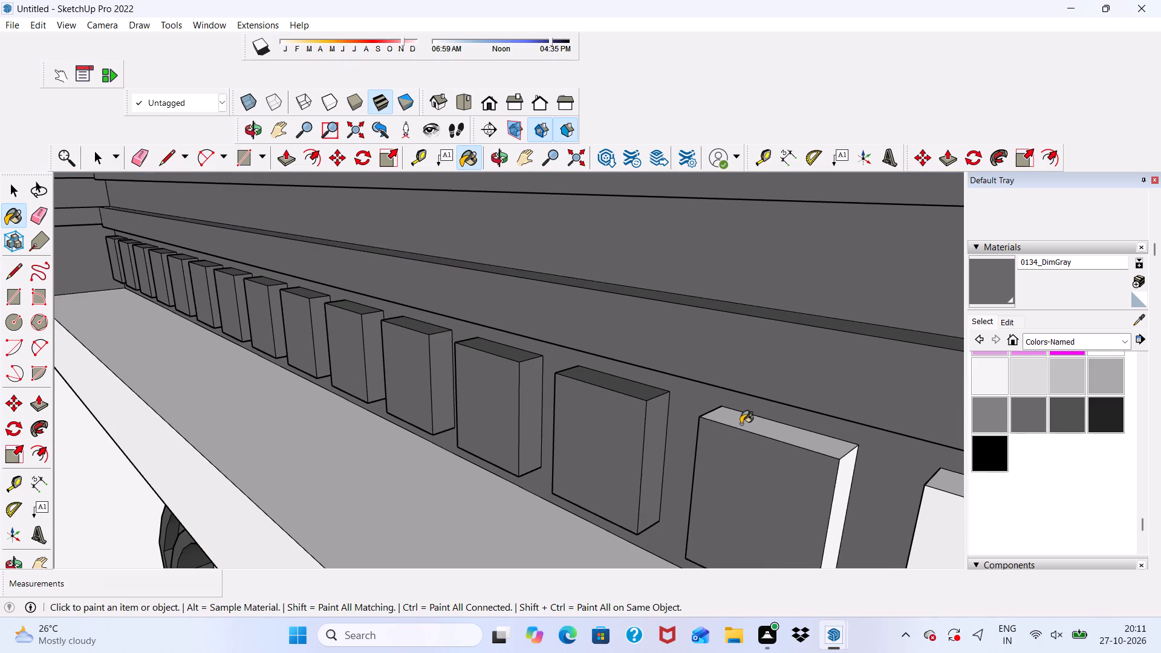
{"action": "left_click", "coordinate": [741, 424]}
{"action": "left_click", "coordinate": [836, 493]}
Paint the front, right side and top of the right bay's second-to-last dentil block with 0134_DimGray.
{"action": "scroll", "coordinate": [801, 428], "scroll_direction": "down", "scroll_amount": 7}
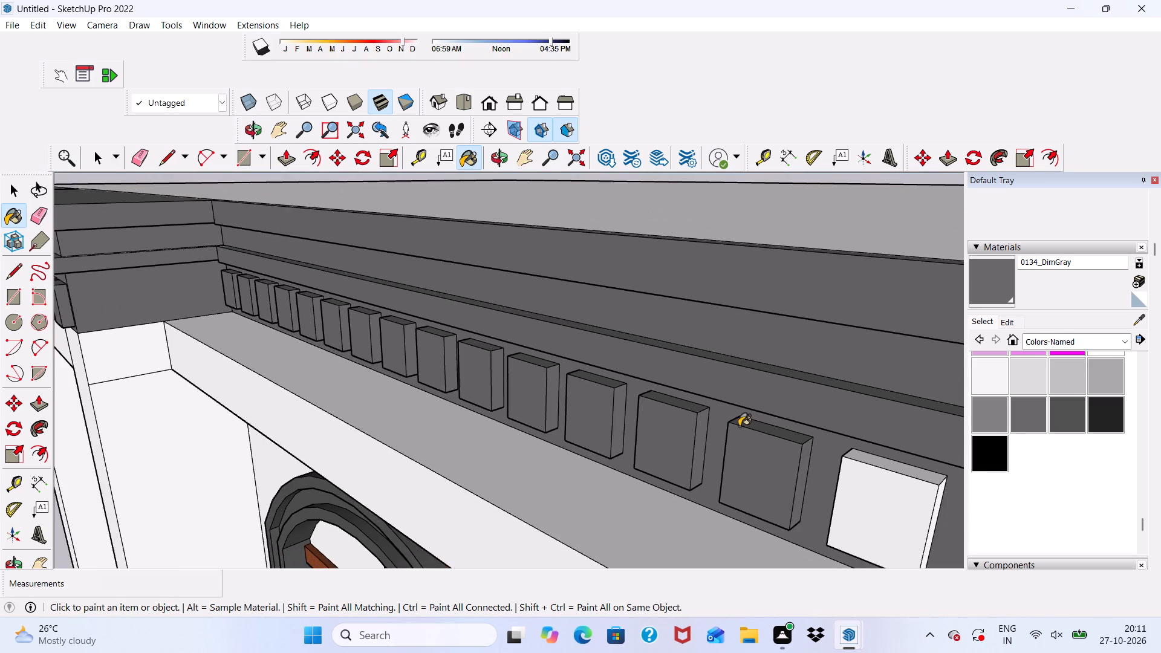
{"action": "scroll", "coordinate": [739, 427], "scroll_direction": "down", "scroll_amount": 5}
{"action": "scroll", "coordinate": [810, 523], "scroll_direction": "up", "scroll_amount": 5}
{"action": "left_click", "coordinate": [830, 483]}
{"action": "scroll", "coordinate": [911, 500], "scroll_direction": "up", "scroll_amount": 7}
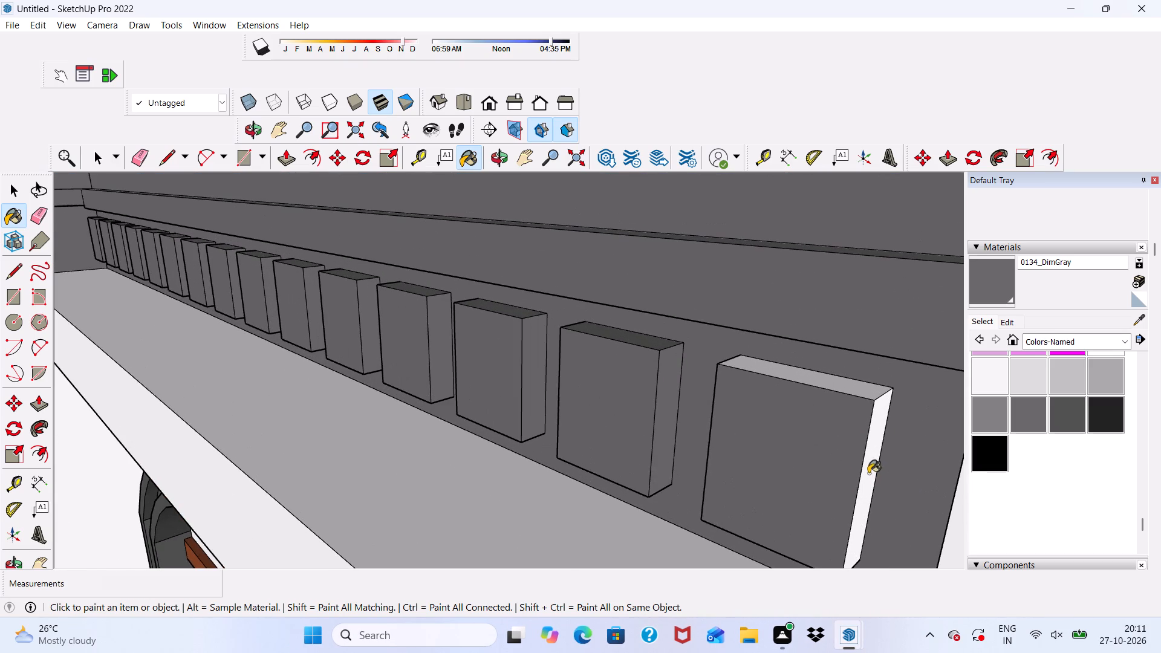
{"action": "left_click", "coordinate": [867, 468]}
{"action": "scroll", "coordinate": [844, 421], "scroll_direction": "up", "scroll_amount": 3}
{"action": "left_click", "coordinate": [839, 385]}
{"action": "scroll", "coordinate": [831, 384], "scroll_direction": "down", "scroll_amount": 6}
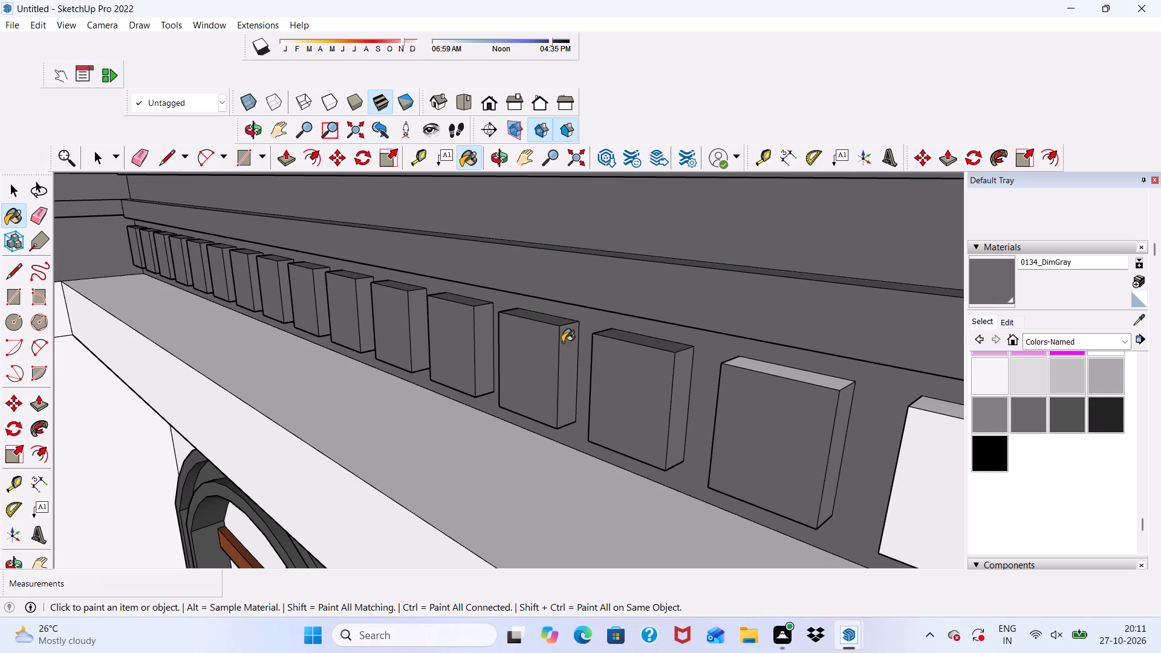
{"action": "scroll", "coordinate": [1055, 423], "scroll_direction": "up", "scroll_amount": 10}
{"action": "left_click", "coordinate": [810, 374]}
Paint the front, top and right side of the right bay's last dentil block with 0134_DimGray.
{"action": "scroll", "coordinate": [811, 394], "scroll_direction": "down", "scroll_amount": 4}
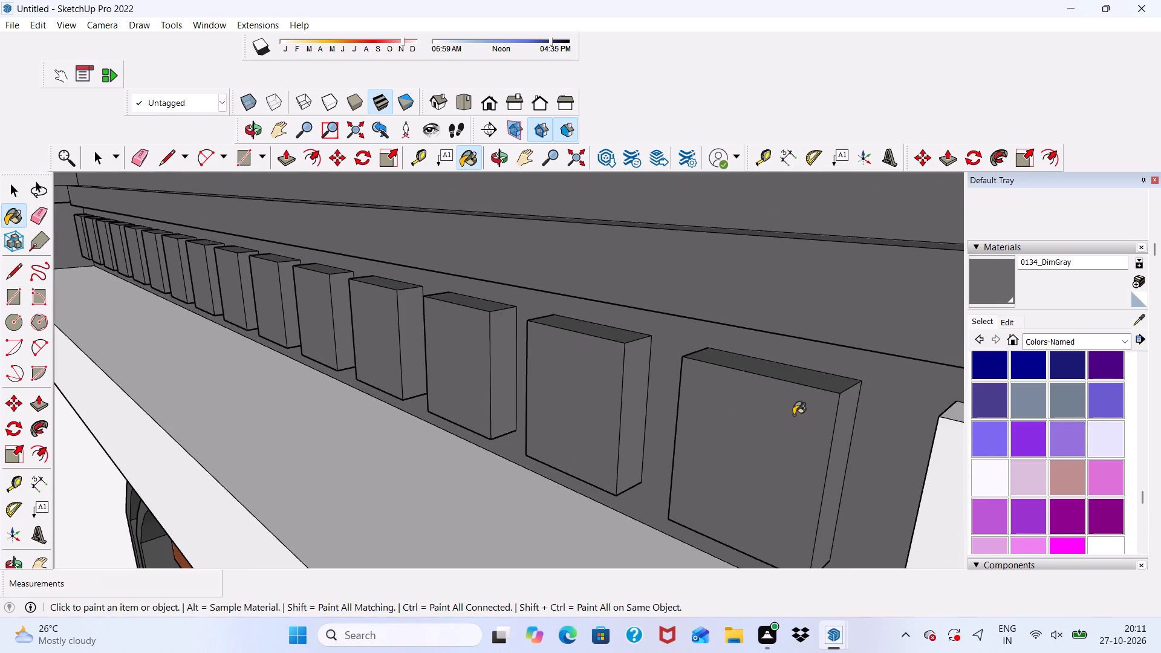
{"action": "scroll", "coordinate": [793, 415], "scroll_direction": "down", "scroll_amount": 1}
{"action": "scroll", "coordinate": [588, 392], "scroll_direction": "down", "scroll_amount": 11}
{"action": "scroll", "coordinate": [781, 418], "scroll_direction": "up", "scroll_amount": 9}
{"action": "left_click", "coordinate": [652, 470]}
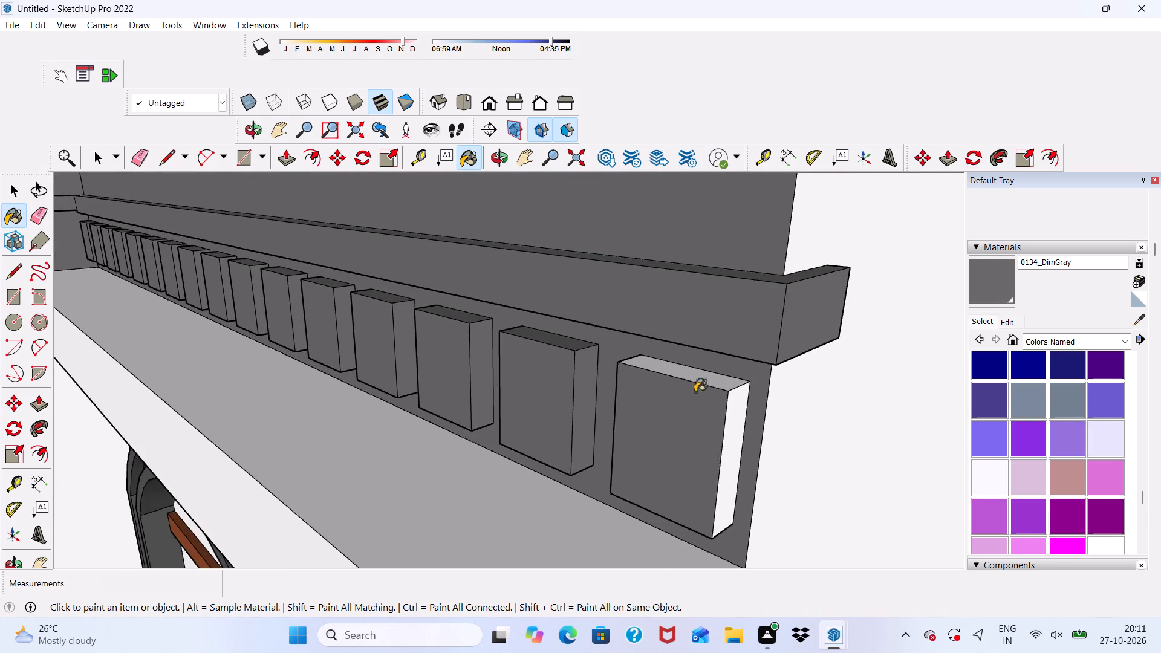
{"action": "scroll", "coordinate": [698, 383], "scroll_direction": "up", "scroll_amount": 3}
{"action": "left_click", "coordinate": [698, 383]}
{"action": "left_click", "coordinate": [700, 380]}
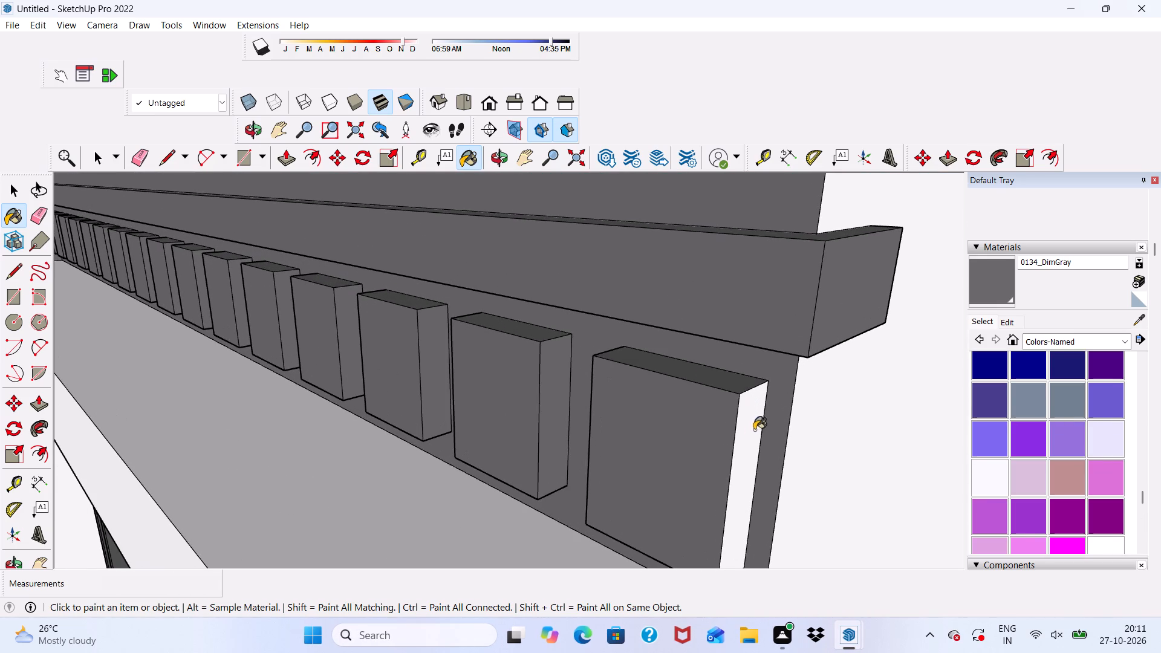
{"action": "left_click", "coordinate": [746, 435]}
Paint the left sides of the right bay's three outermost dentil blocks with 0134_DimGray.
{"action": "scroll", "coordinate": [746, 435], "scroll_direction": "down", "scroll_amount": 5}
{"action": "middle_click_drag", "start_coordinate": [657, 450], "coordinate": [823, 469]}
{"action": "scroll", "coordinate": [805, 465], "scroll_direction": "down", "scroll_amount": 6}
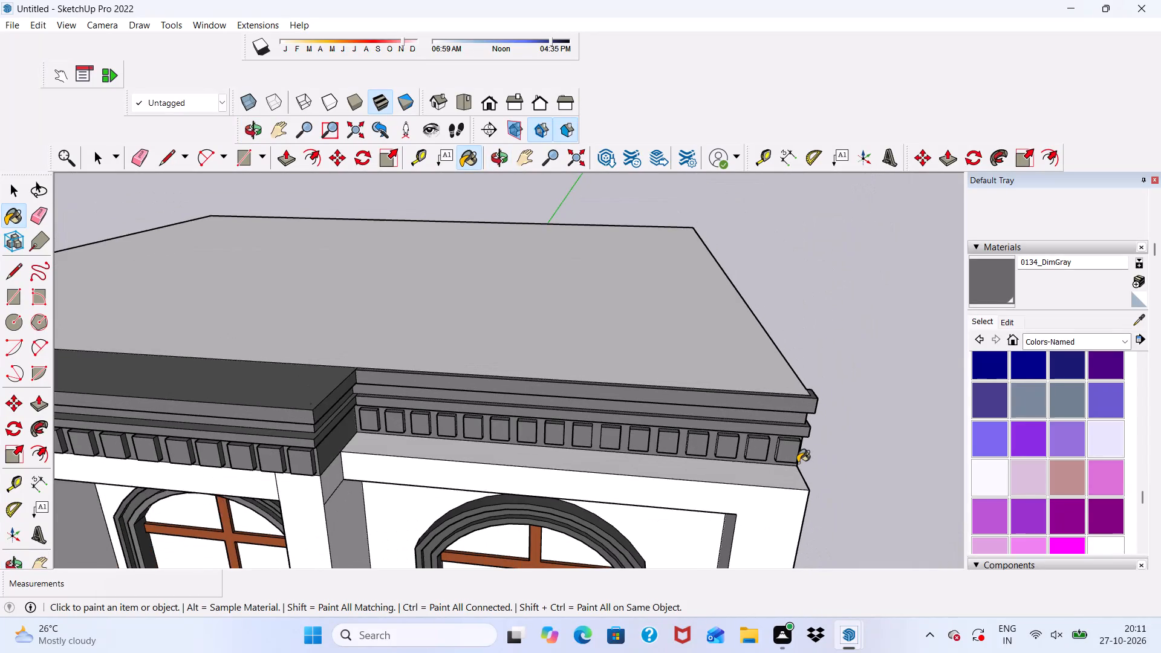
{"action": "scroll", "coordinate": [798, 463], "scroll_direction": "down", "scroll_amount": 1}
{"action": "middle_click_drag", "start_coordinate": [717, 499], "coordinate": [859, 477]}
{"action": "scroll", "coordinate": [645, 447], "scroll_direction": "up", "scroll_amount": 8}
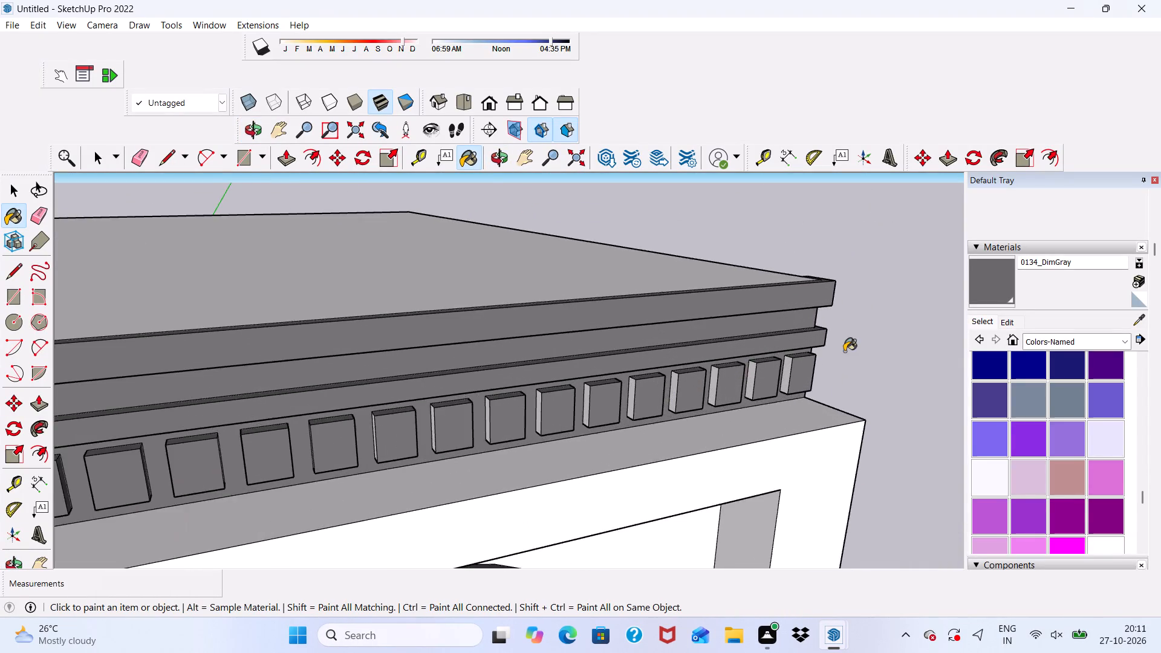
{"action": "scroll", "coordinate": [844, 351], "scroll_direction": "up", "scroll_amount": 8}
{"action": "scroll", "coordinate": [759, 382], "scroll_direction": "down", "scroll_amount": 1}
{"action": "scroll", "coordinate": [697, 401], "scroll_direction": "up", "scroll_amount": 2}
{"action": "left_click", "coordinate": [725, 396]}
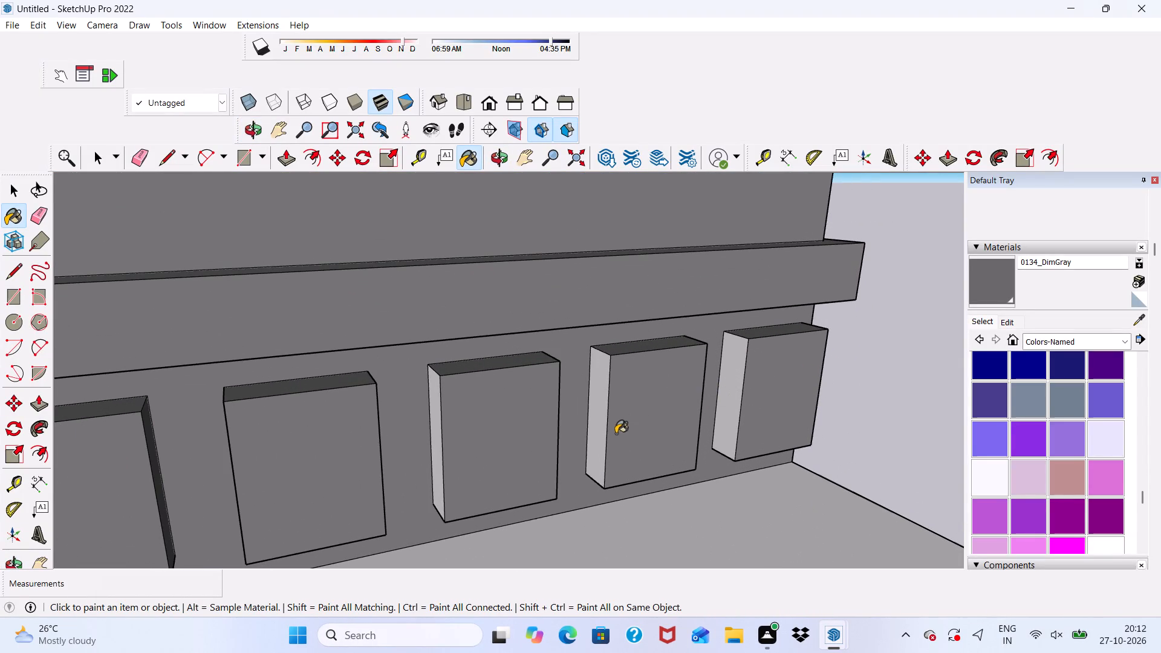
{"action": "left_click", "coordinate": [595, 434]}
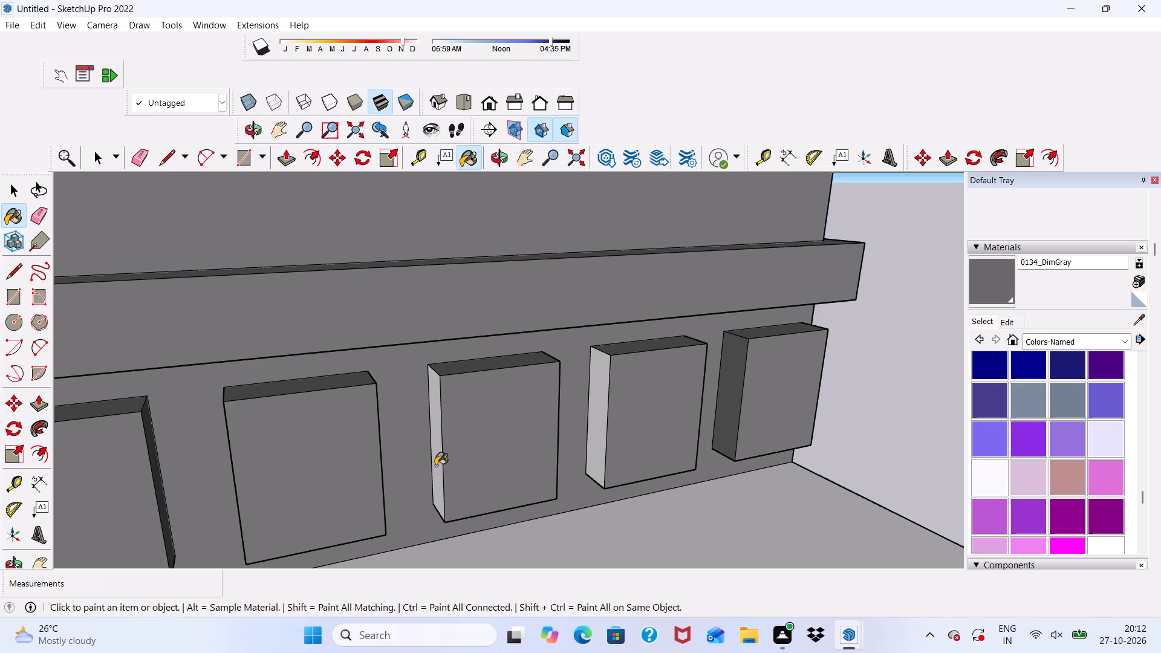
{"action": "left_click", "coordinate": [435, 466]}
Paint the left sides of the right bay's next five dentil blocks, working inward, with 0134_DimGray.
{"action": "scroll", "coordinate": [436, 463], "scroll_direction": "down", "scroll_amount": 10}
{"action": "scroll", "coordinate": [572, 414], "scroll_direction": "down", "scroll_amount": 10}
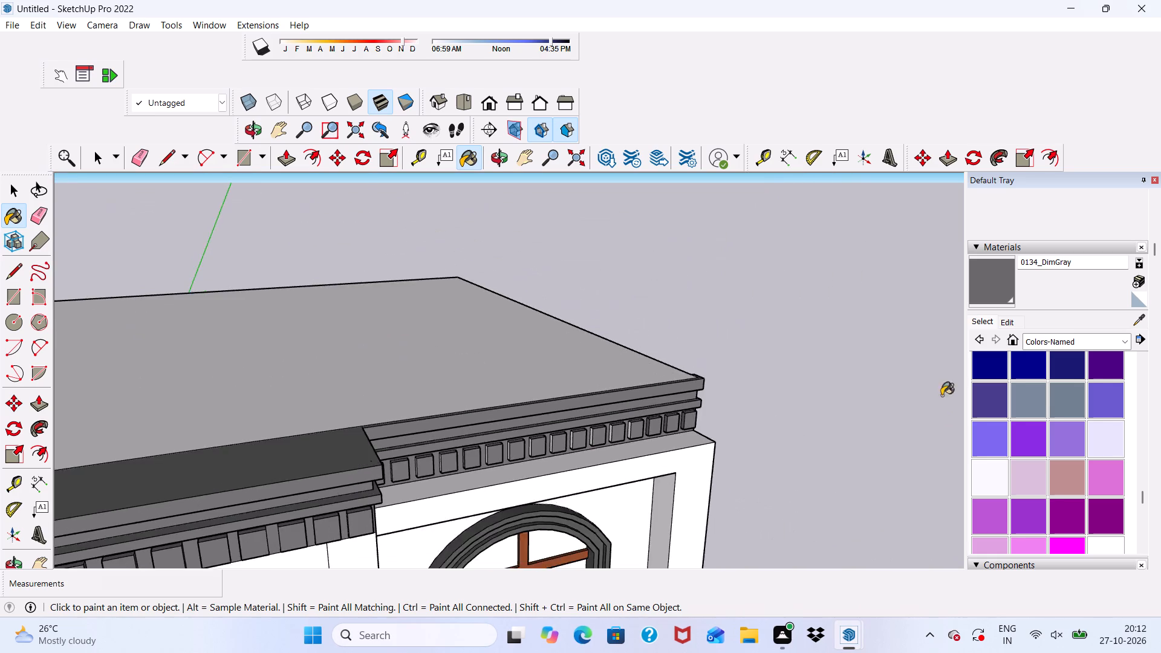
{"action": "scroll", "coordinate": [941, 395], "scroll_direction": "down", "scroll_amount": 3}
{"action": "scroll", "coordinate": [662, 470], "scroll_direction": "up", "scroll_amount": 8}
{"action": "scroll", "coordinate": [761, 394], "scroll_direction": "up", "scroll_amount": 7}
{"action": "scroll", "coordinate": [827, 368], "scroll_direction": "down", "scroll_amount": 2}
{"action": "scroll", "coordinate": [816, 375], "scroll_direction": "up", "scroll_amount": 1}
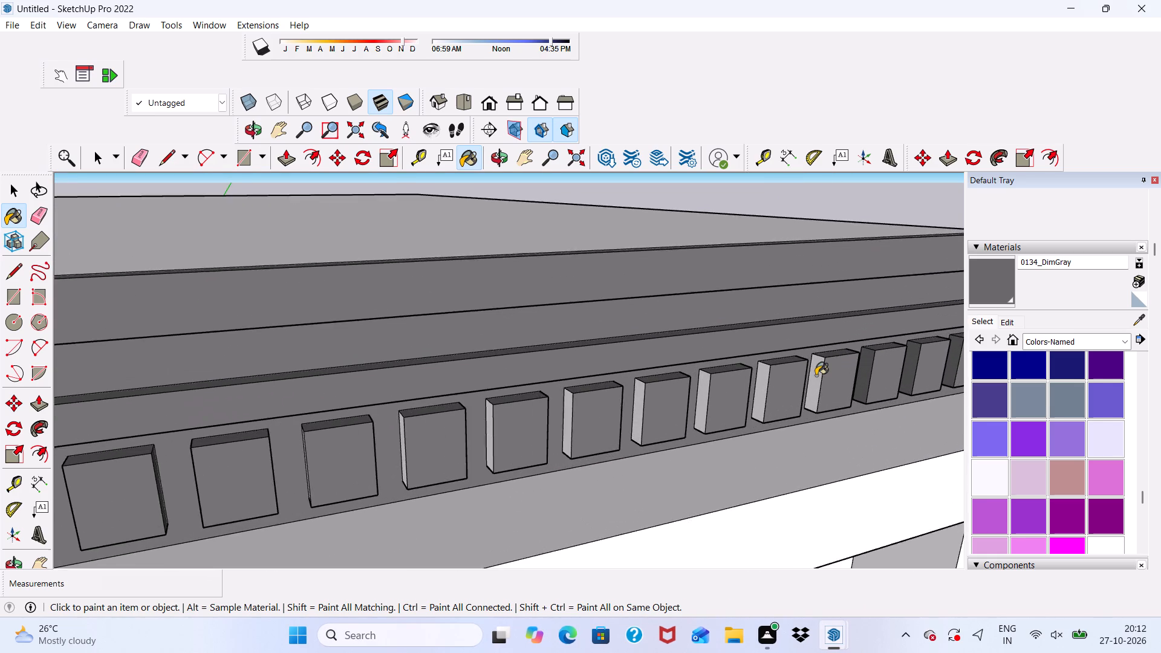
{"action": "scroll", "coordinate": [816, 375], "scroll_direction": "up", "scroll_amount": 2}
{"action": "left_click", "coordinate": [816, 375]}
{"action": "left_click", "coordinate": [761, 389]}
{"action": "scroll", "coordinate": [692, 421], "scroll_direction": "up", "scroll_amount": 3}
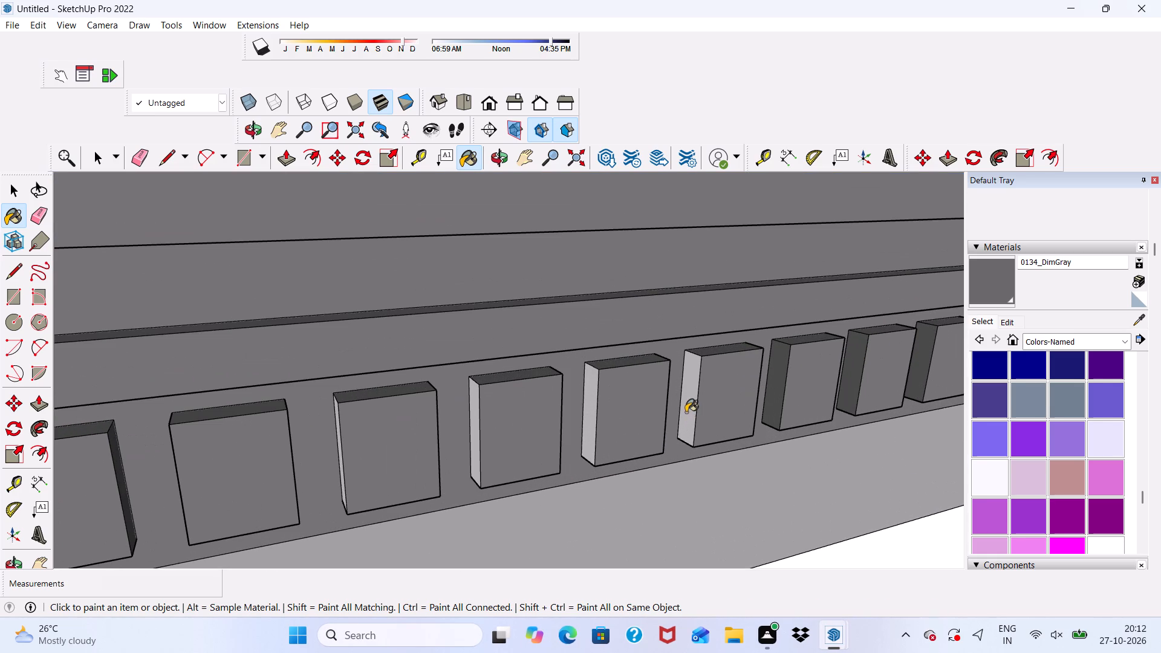
{"action": "left_click", "coordinate": [686, 412]}
{"action": "left_click", "coordinate": [597, 424]}
{"action": "left_click", "coordinate": [615, 420]}
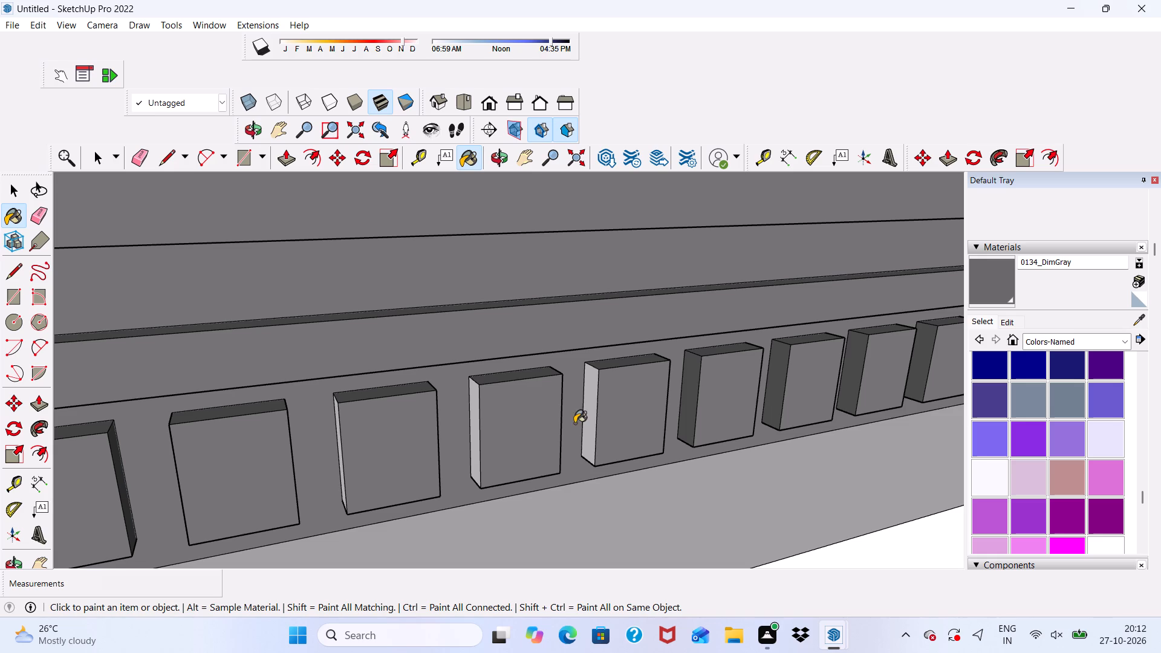
{"action": "left_click", "coordinate": [590, 414]}
{"action": "scroll", "coordinate": [499, 452], "scroll_direction": "up", "scroll_amount": 1}
{"action": "left_click", "coordinate": [470, 427]}
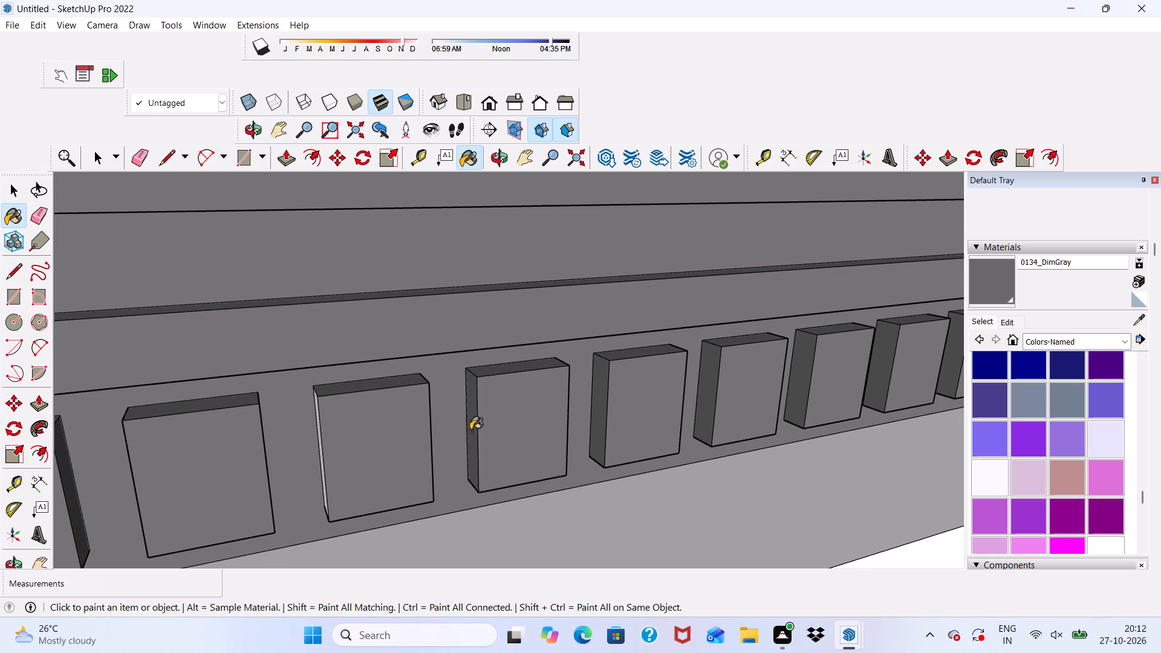
Paint the still-unpainted left sides of the right bay's remaining dentil blocks toward the central bay with 0134_DimGray.
{"action": "scroll", "coordinate": [478, 453], "scroll_direction": "down", "scroll_amount": 14}
{"action": "scroll", "coordinate": [522, 476], "scroll_direction": "up", "scroll_amount": 11}
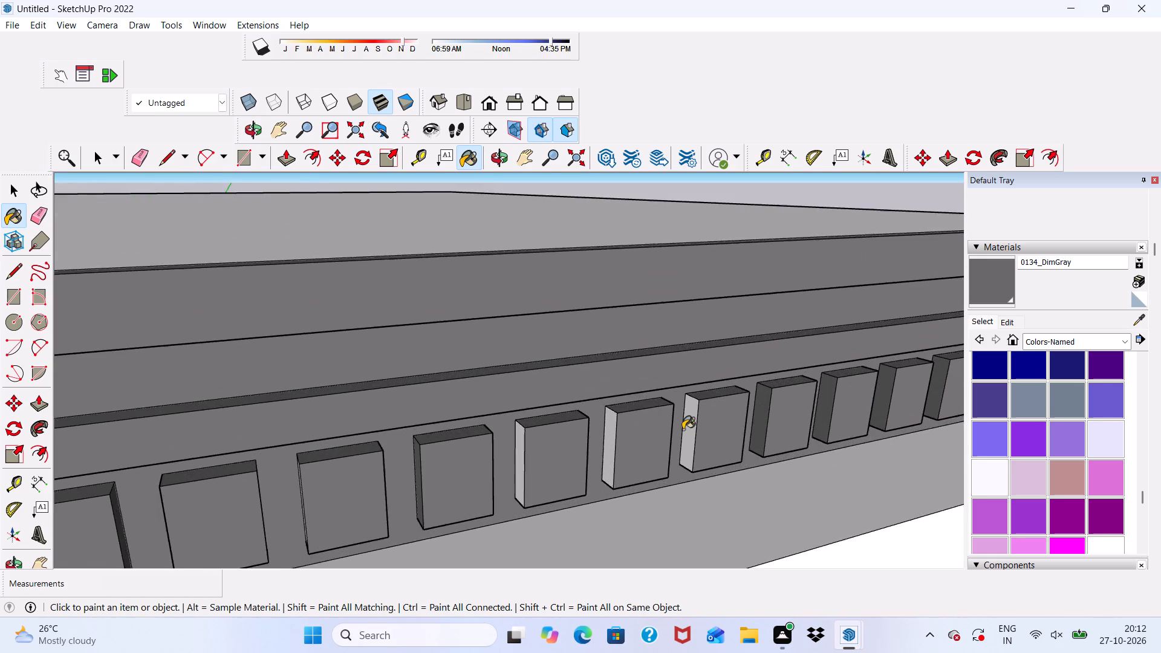
{"action": "scroll", "coordinate": [683, 429], "scroll_direction": "up", "scroll_amount": 2}
{"action": "left_click", "coordinate": [700, 425]}
{"action": "left_click", "coordinate": [575, 446]}
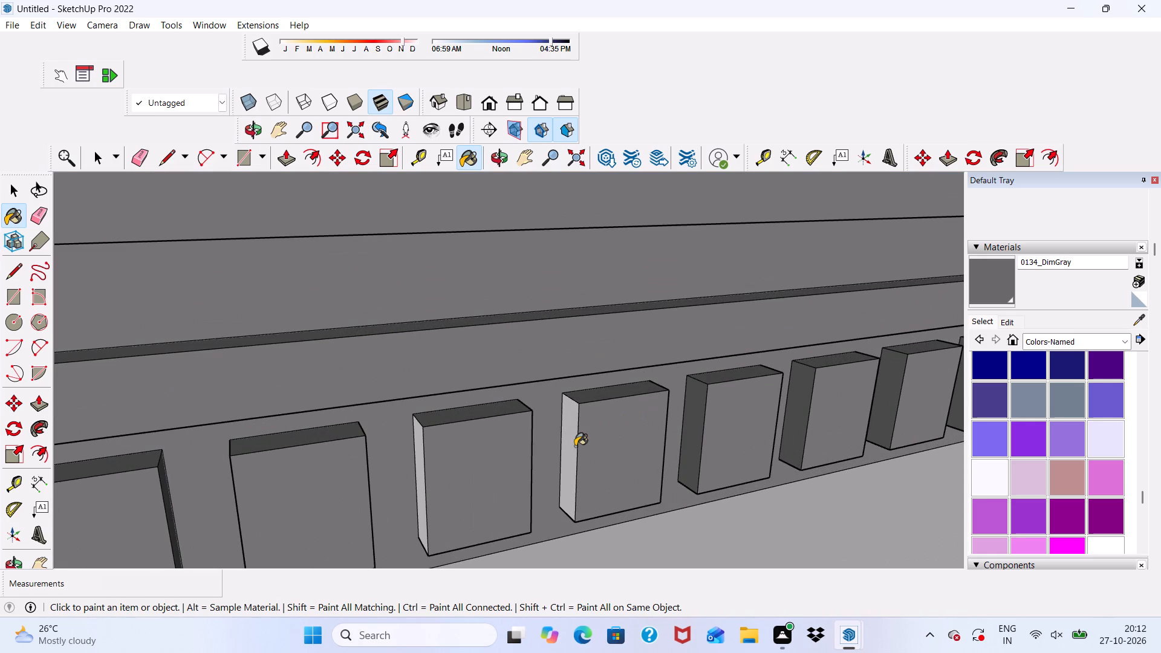
{"action": "left_click", "coordinate": [423, 494]}
{"action": "scroll", "coordinate": [423, 494], "scroll_direction": "down", "scroll_amount": 5}
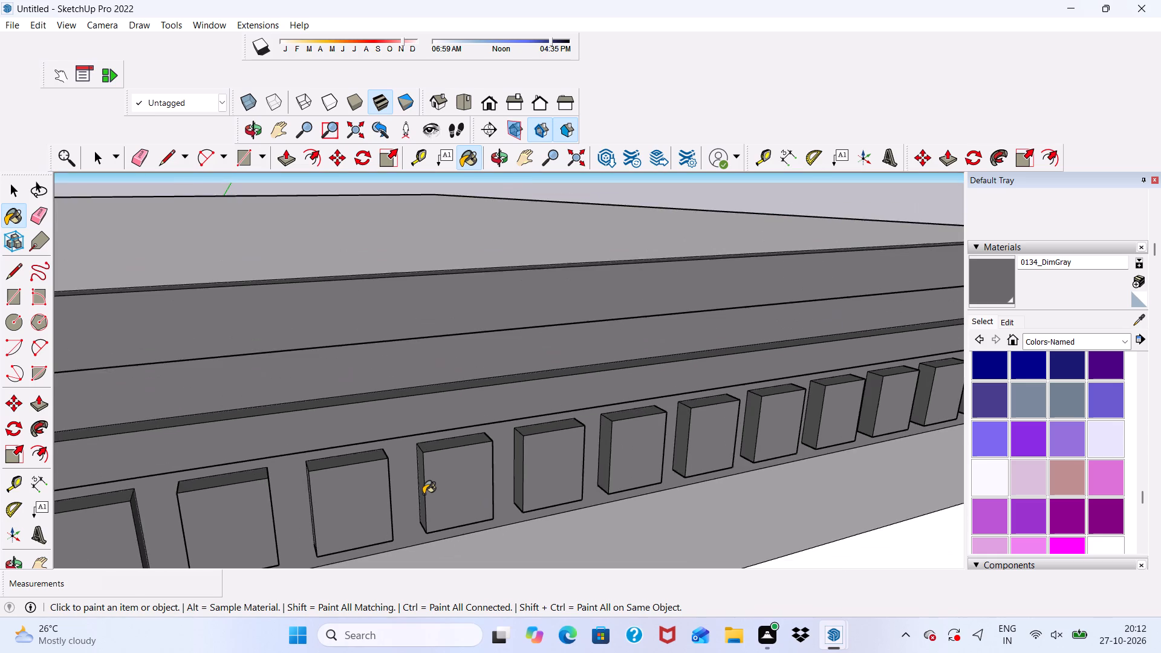
{"action": "middle_click_drag", "start_coordinate": [423, 494], "coordinate": [594, 425]}
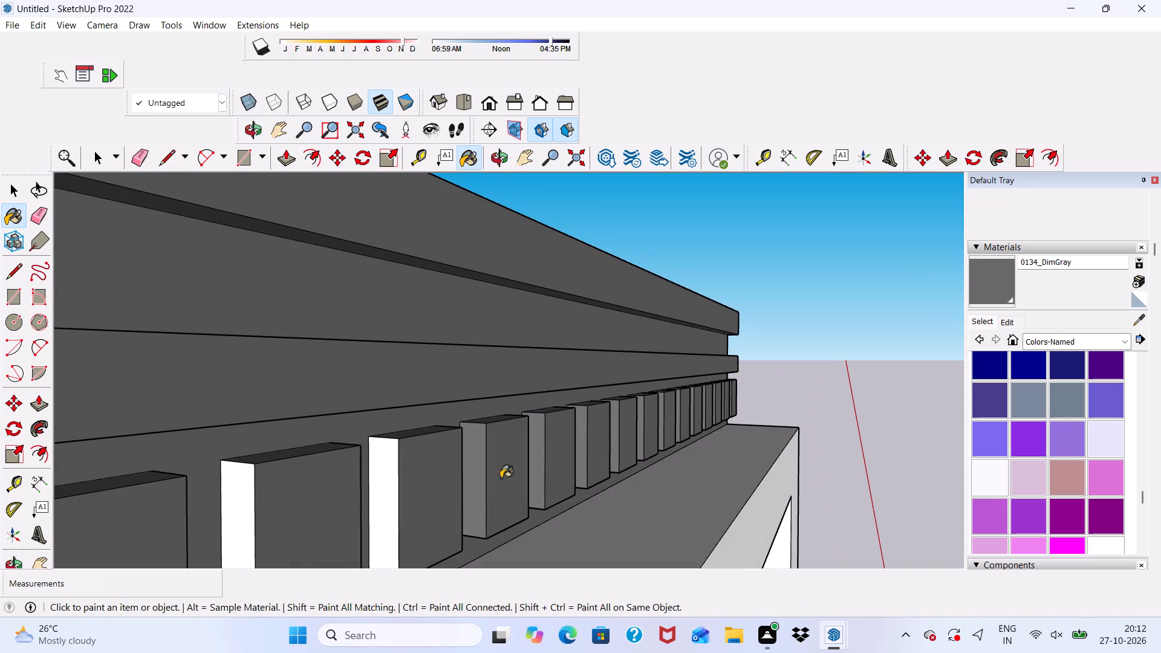
{"action": "left_click", "coordinate": [378, 489]}
{"action": "left_click", "coordinate": [233, 518]}
Examine the right bay's dentil row and the whole cornice from several angles for unpainted faces.
{"action": "scroll", "coordinate": [233, 518], "scroll_direction": "down", "scroll_amount": 1}
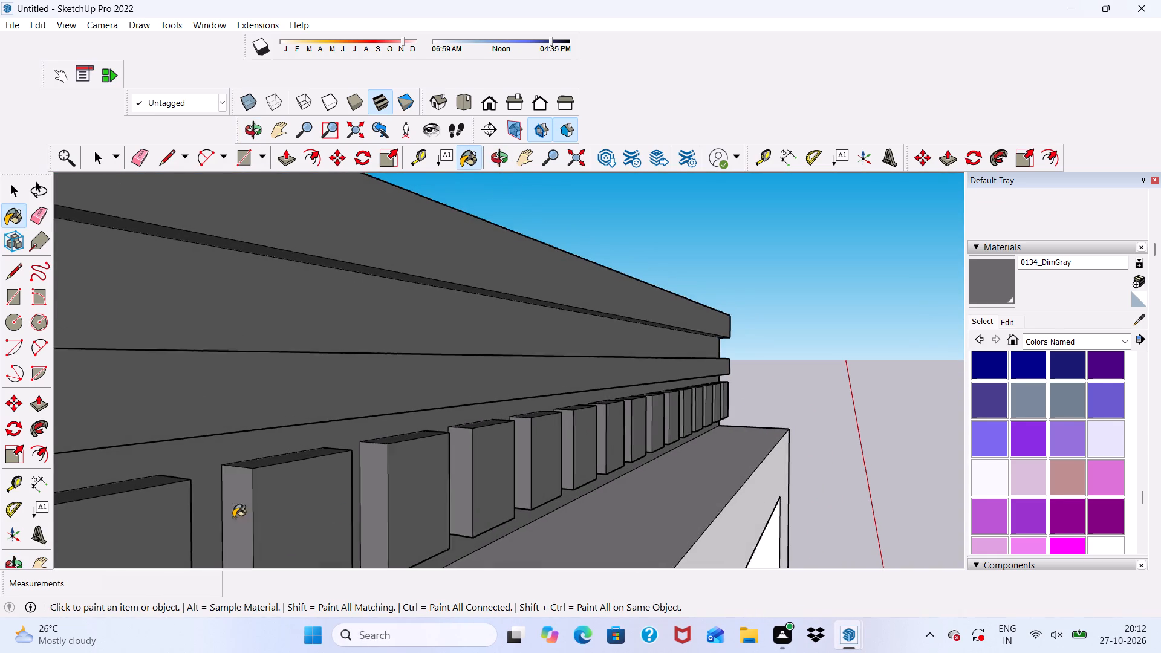
{"action": "scroll", "coordinate": [233, 518], "scroll_direction": "down", "scroll_amount": 12}
{"action": "left_click", "coordinate": [487, 108]}
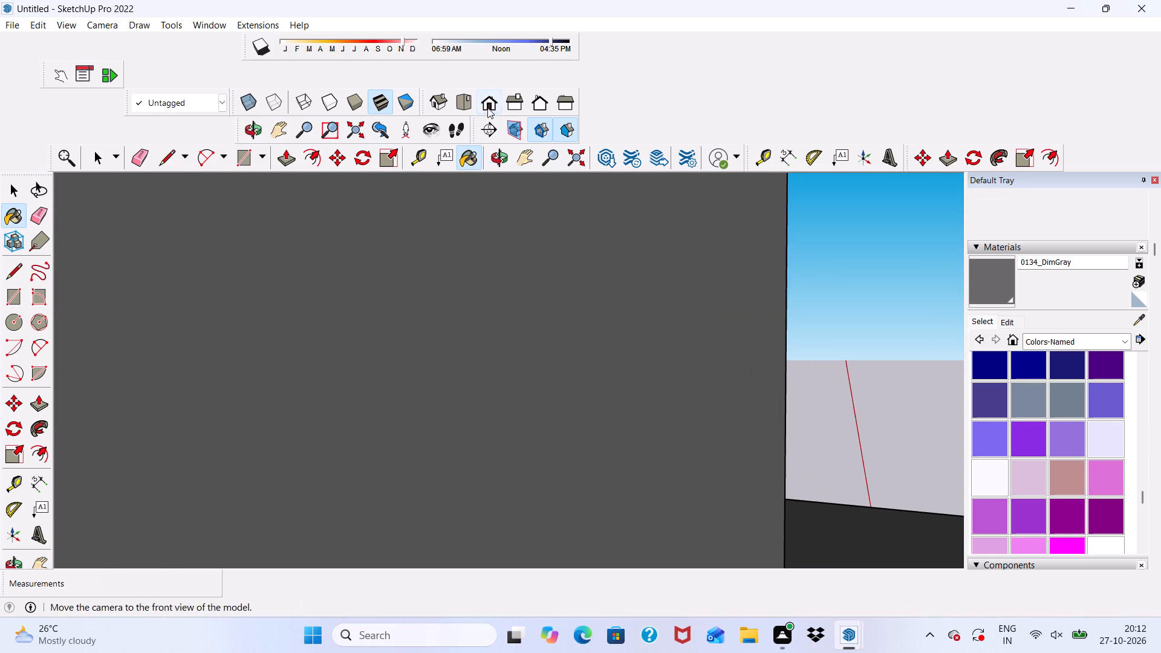
{"action": "scroll", "coordinate": [573, 314], "scroll_direction": "down", "scroll_amount": 5}
{"action": "scroll", "coordinate": [362, 445], "scroll_direction": "up", "scroll_amount": 10}
{"action": "middle_click_drag", "start_coordinate": [169, 368], "coordinate": [371, 426]}
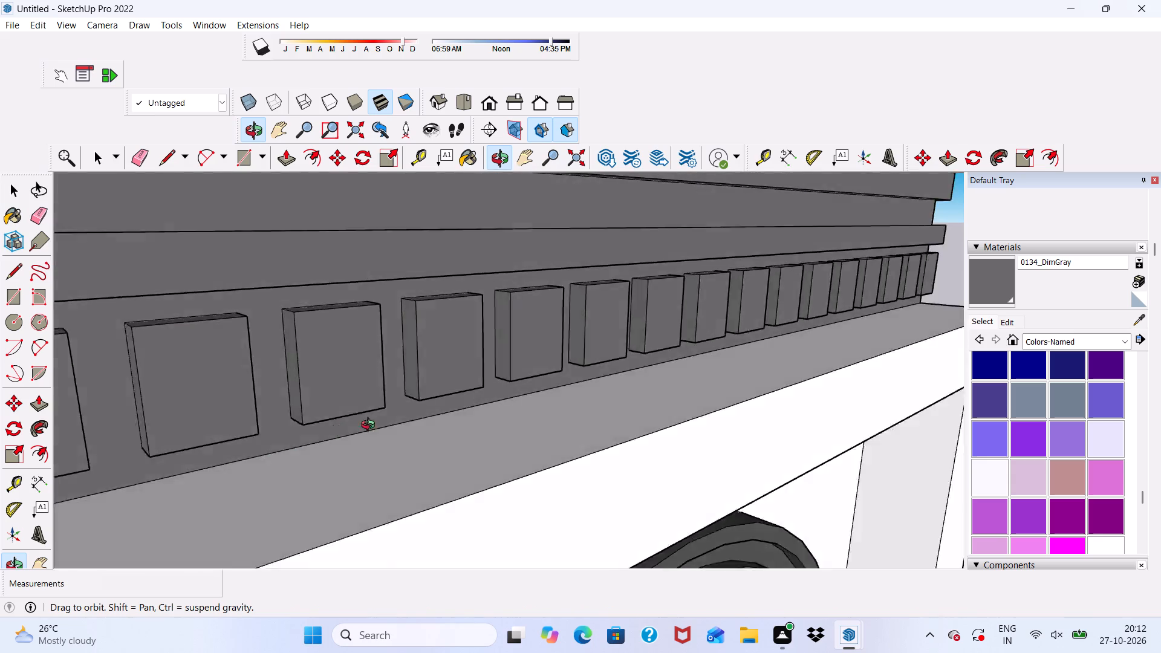
{"action": "middle_click_drag", "start_coordinate": [371, 426], "coordinate": [337, 480]}
{"action": "scroll", "coordinate": [276, 461], "scroll_direction": "up", "scroll_amount": 1}
{"action": "scroll", "coordinate": [248, 437], "scroll_direction": "down", "scroll_amount": 3}
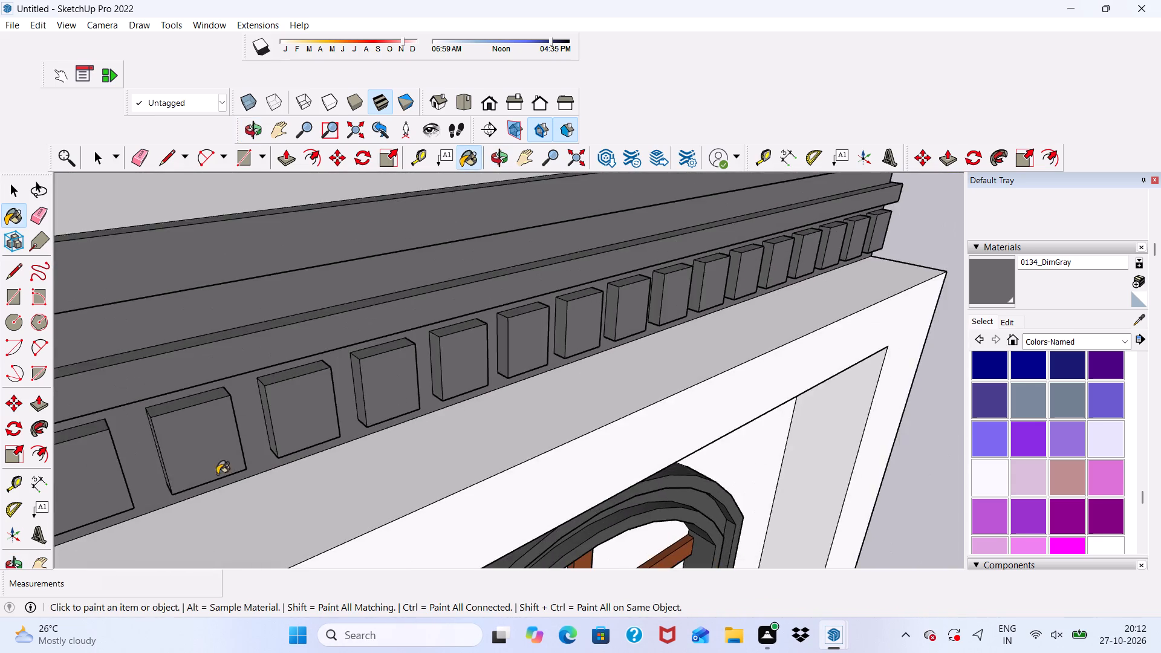
{"action": "scroll", "coordinate": [217, 474], "scroll_direction": "down", "scroll_amount": 10}
{"action": "middle_click_drag", "start_coordinate": [539, 423], "coordinate": [268, 368]}
{"action": "scroll", "coordinate": [230, 337], "scroll_direction": "up", "scroll_amount": 2}
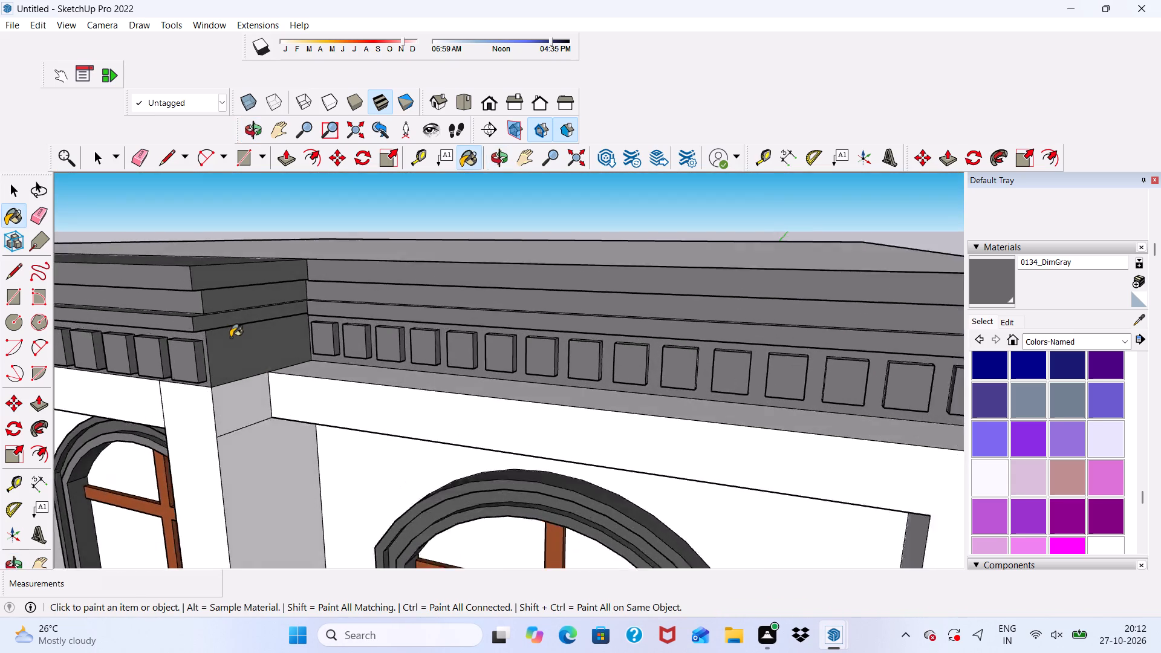
{"action": "scroll", "coordinate": [230, 337], "scroll_direction": "up", "scroll_amount": 3}
{"action": "scroll", "coordinate": [272, 337], "scroll_direction": "down", "scroll_amount": 8}
{"action": "middle_click_drag", "start_coordinate": [523, 437], "coordinate": [368, 467]}
{"action": "scroll", "coordinate": [552, 530], "scroll_direction": "up", "scroll_amount": 3}
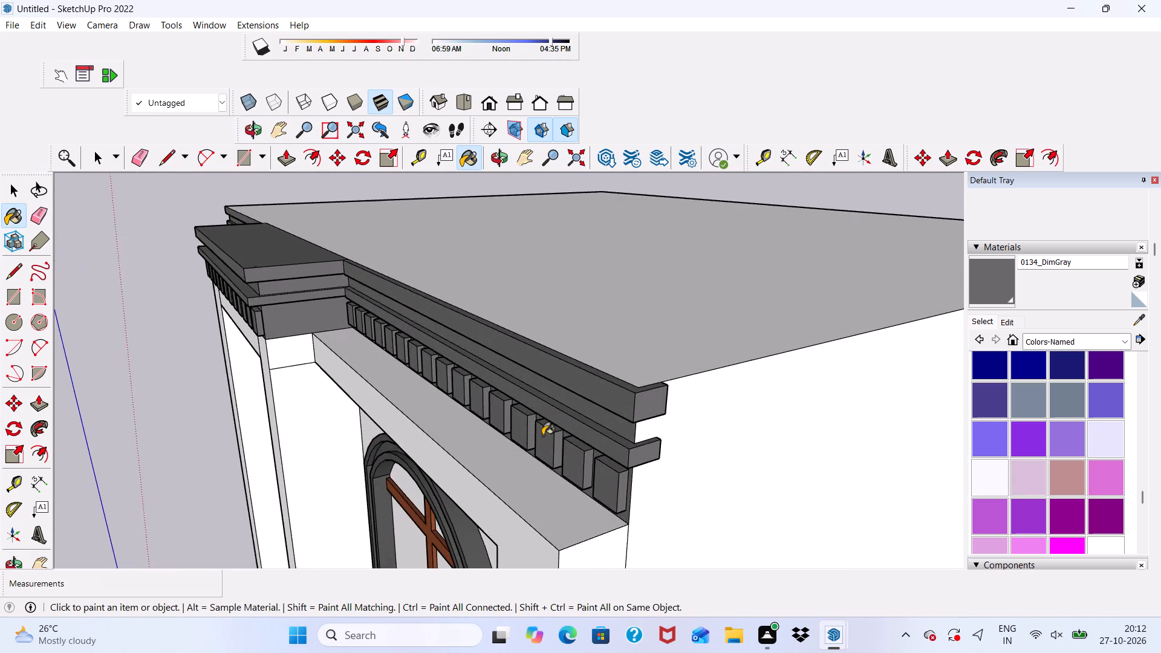
{"action": "scroll", "coordinate": [541, 402], "scroll_direction": "down", "scroll_amount": 9}
{"action": "middle_click_drag", "start_coordinate": [458, 503], "coordinate": [739, 391]}
{"action": "scroll", "coordinate": [739, 392], "scroll_direction": "down", "scroll_amount": 4}
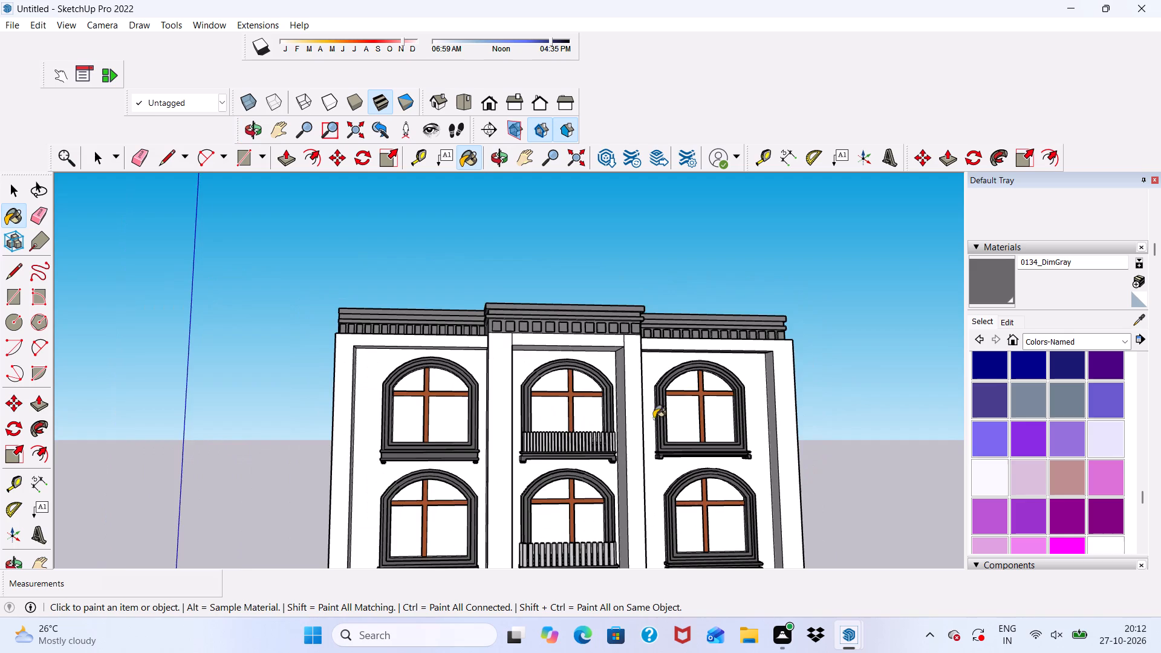
{"action": "scroll", "coordinate": [585, 416], "scroll_direction": "up", "scroll_amount": 5}
{"action": "scroll", "coordinate": [555, 310], "scroll_direction": "down", "scroll_amount": 4}
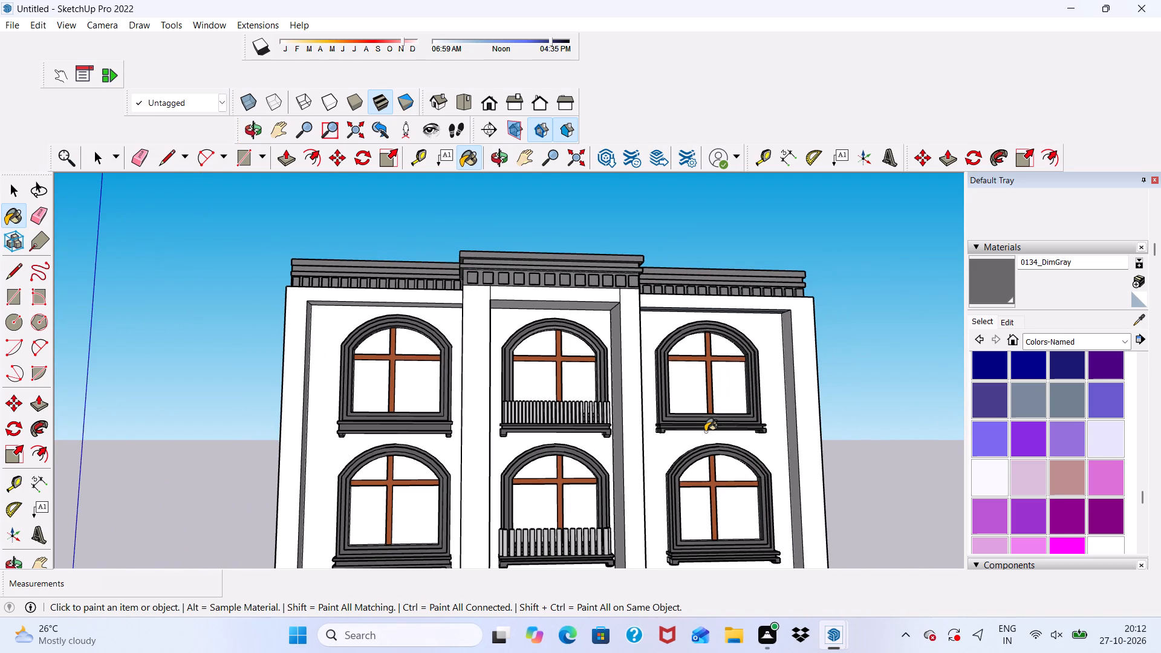
{"action": "scroll", "coordinate": [700, 450], "scroll_direction": "down", "scroll_amount": 3}
{"action": "scroll", "coordinate": [473, 411], "scroll_direction": "up", "scroll_amount": 14}
{"action": "scroll", "coordinate": [427, 363], "scroll_direction": "down", "scroll_amount": 8}
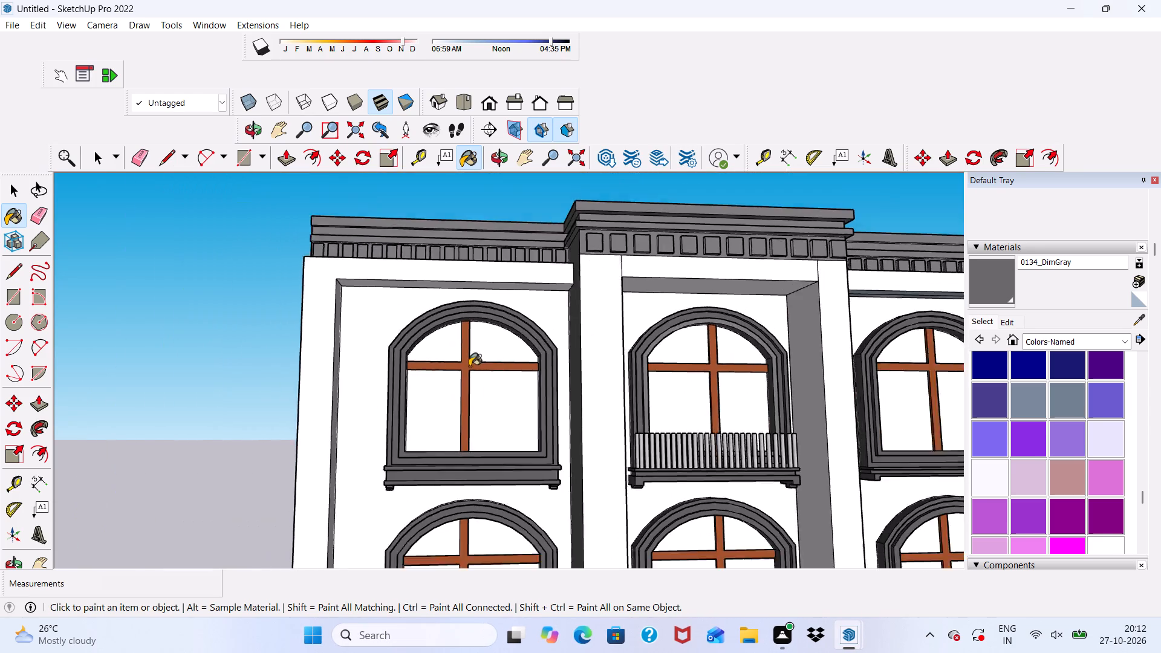
Paint the left sides of the central bay's first seven dentil blocks with 0134_DimGray.
{"action": "middle_click_drag", "start_coordinate": [469, 366], "coordinate": [668, 400]}
{"action": "scroll", "coordinate": [609, 293], "scroll_direction": "up", "scroll_amount": 13}
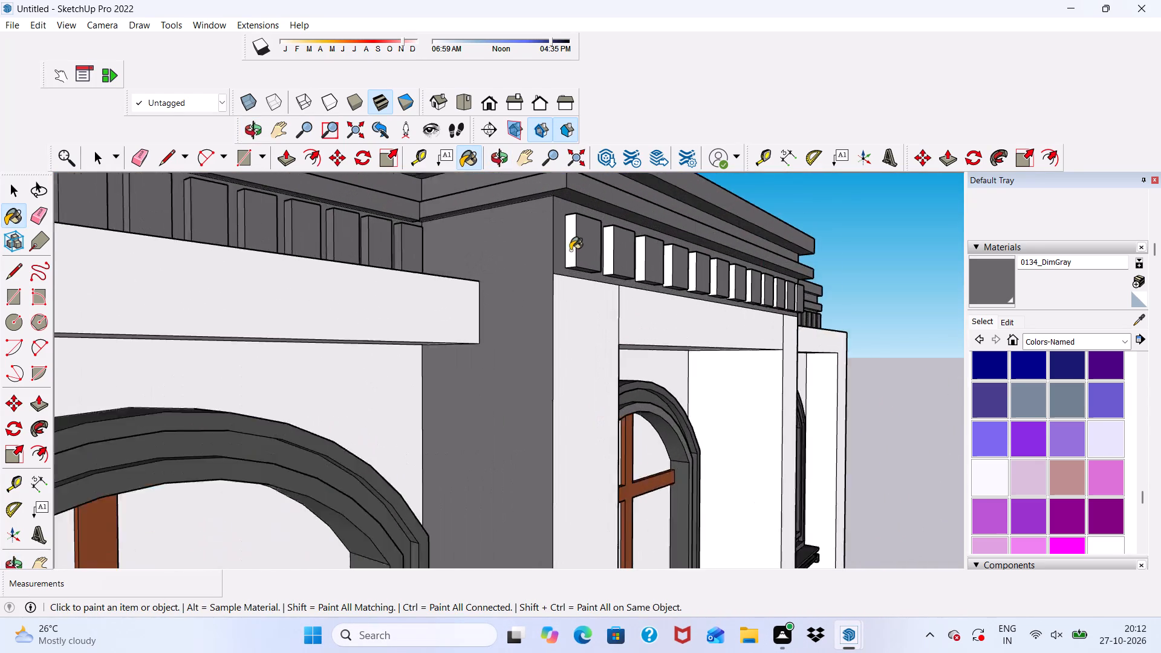
{"action": "scroll", "coordinate": [570, 250], "scroll_direction": "up", "scroll_amount": 2}
{"action": "left_click", "coordinate": [570, 250]}
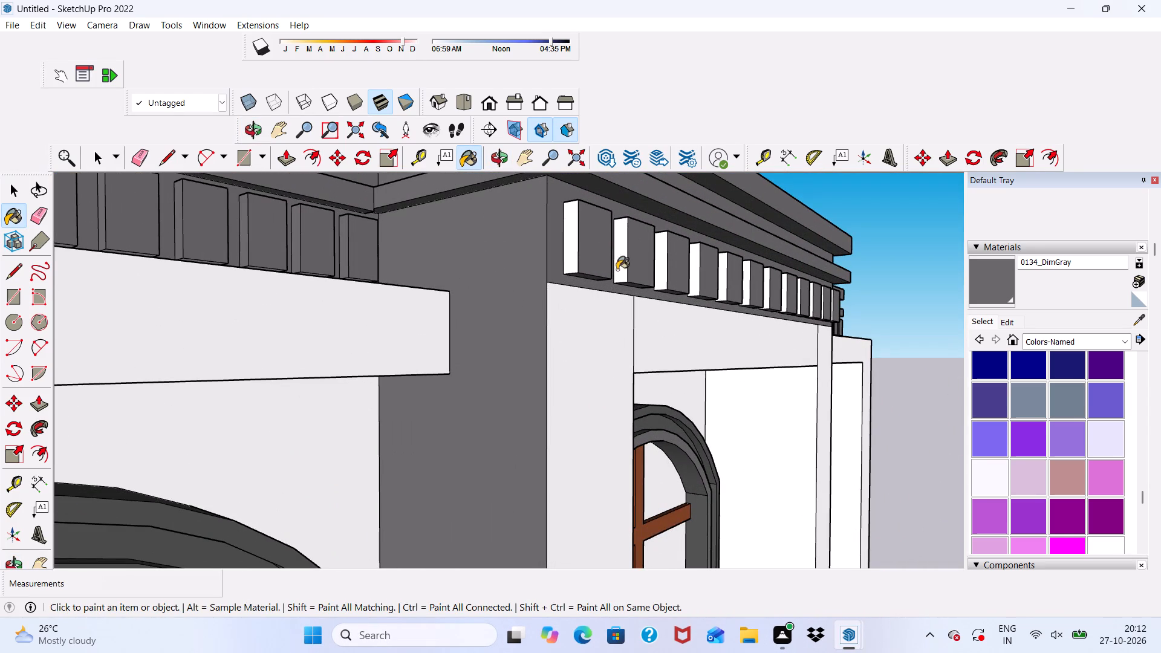
{"action": "left_click", "coordinate": [626, 268]}
{"action": "scroll", "coordinate": [669, 273], "scroll_direction": "up", "scroll_amount": 3}
{"action": "left_click", "coordinate": [662, 281]}
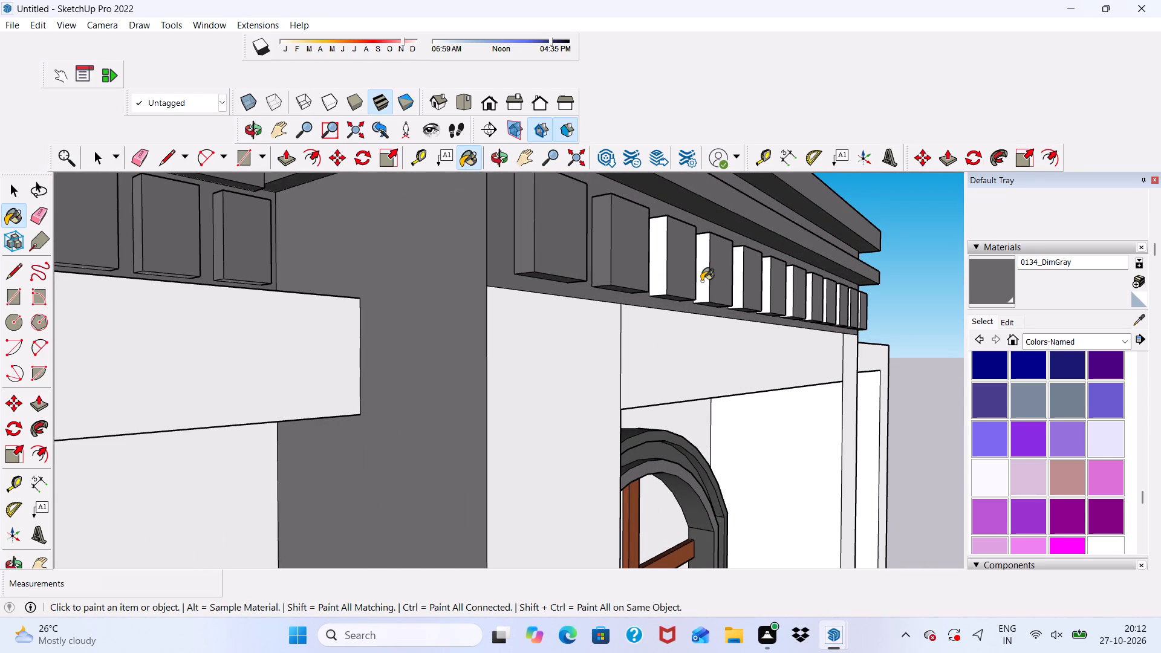
{"action": "left_click", "coordinate": [701, 281]}
{"action": "left_click", "coordinate": [740, 290]}
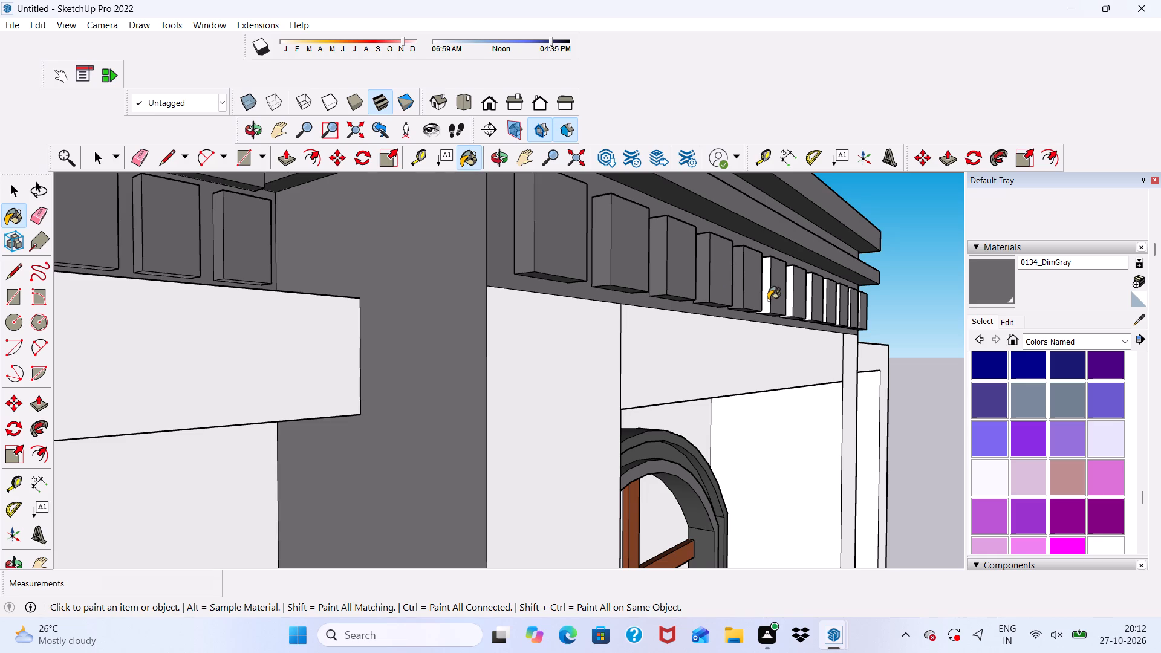
{"action": "left_click", "coordinate": [768, 300]}
{"action": "scroll", "coordinate": [803, 305], "scroll_direction": "up", "scroll_amount": 3}
{"action": "left_click", "coordinate": [787, 311]}
Paint the left sides of the central bay's remaining dentil blocks through its right end with 0134_DimGray.
{"action": "scroll", "coordinate": [802, 311], "scroll_direction": "up", "scroll_amount": 3}
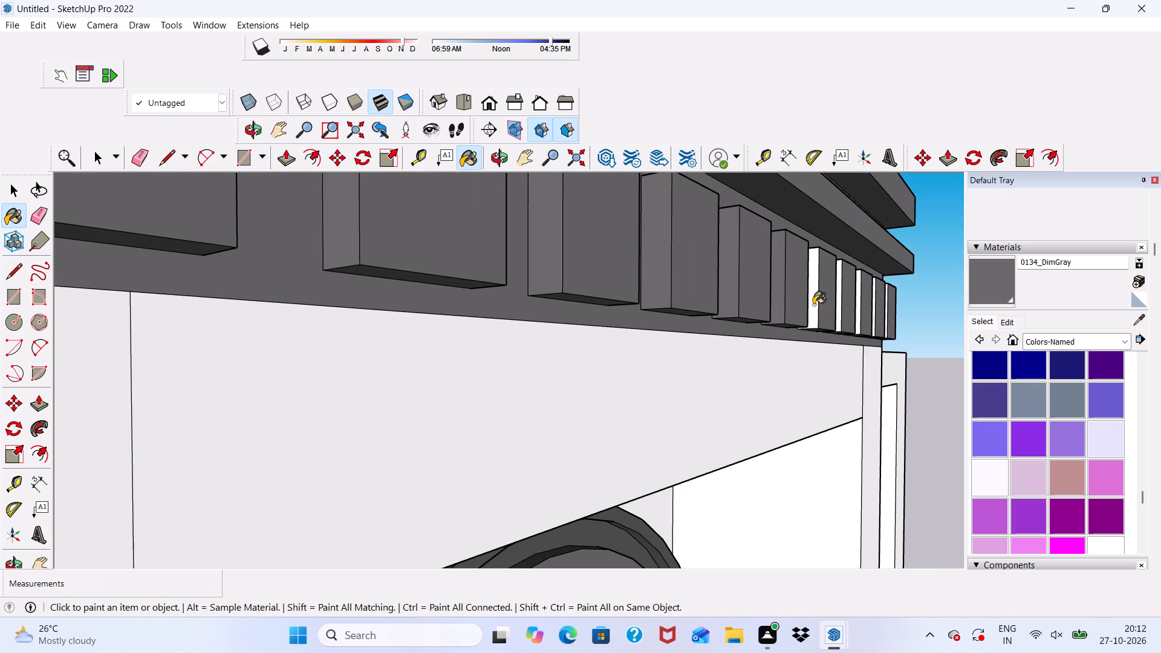
{"action": "left_click", "coordinate": [815, 305]}
{"action": "scroll", "coordinate": [796, 316], "scroll_direction": "down", "scroll_amount": 6}
{"action": "scroll", "coordinate": [859, 317], "scroll_direction": "up", "scroll_amount": 6}
{"action": "scroll", "coordinate": [859, 317], "scroll_direction": "down", "scroll_amount": 1}
{"action": "scroll", "coordinate": [833, 319], "scroll_direction": "up", "scroll_amount": 6}
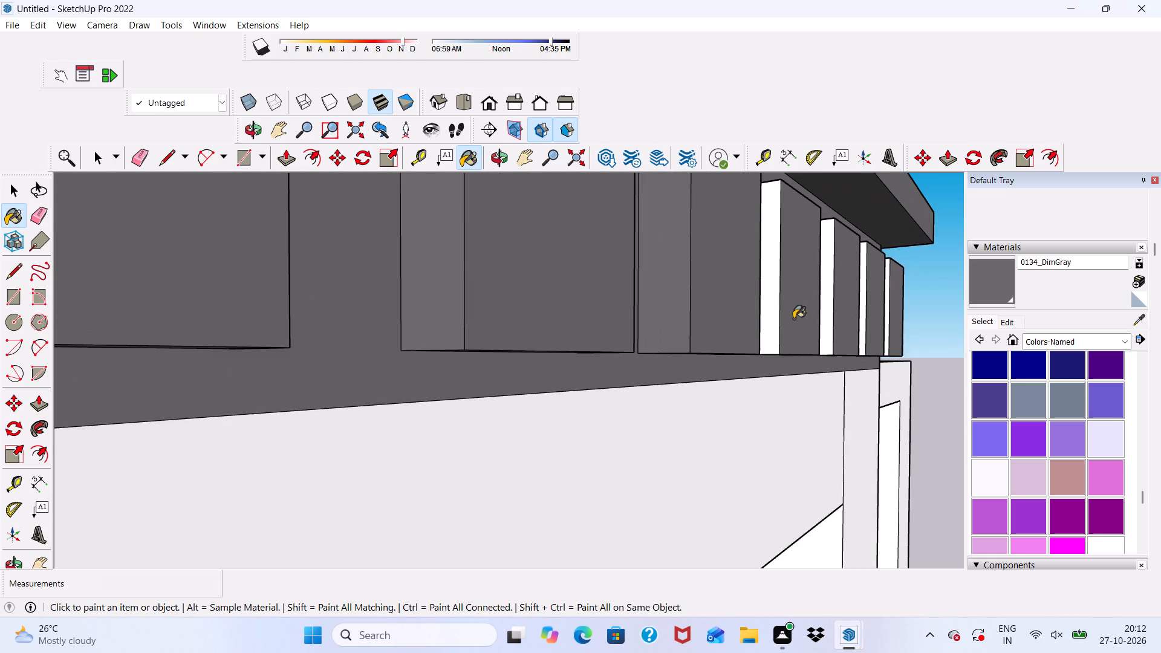
{"action": "scroll", "coordinate": [793, 319], "scroll_direction": "up", "scroll_amount": 3}
{"action": "left_click", "coordinate": [770, 328]}
{"action": "left_click", "coordinate": [829, 328]}
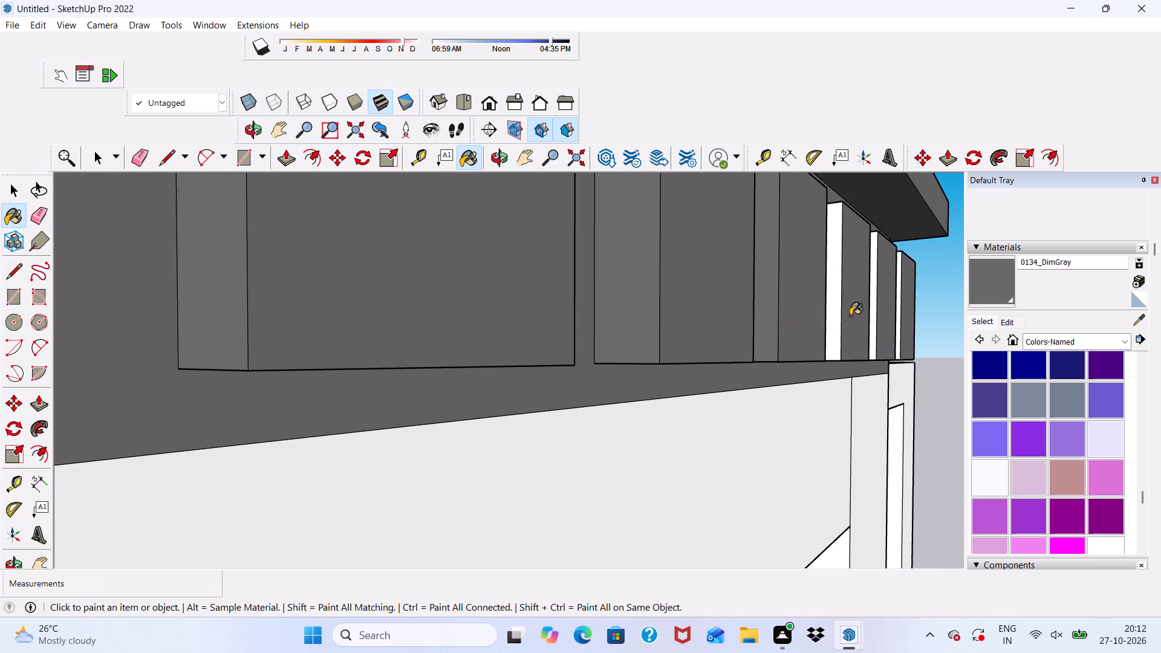
{"action": "scroll", "coordinate": [861, 307], "scroll_direction": "up", "scroll_amount": 10}
{"action": "left_click", "coordinate": [882, 300]}
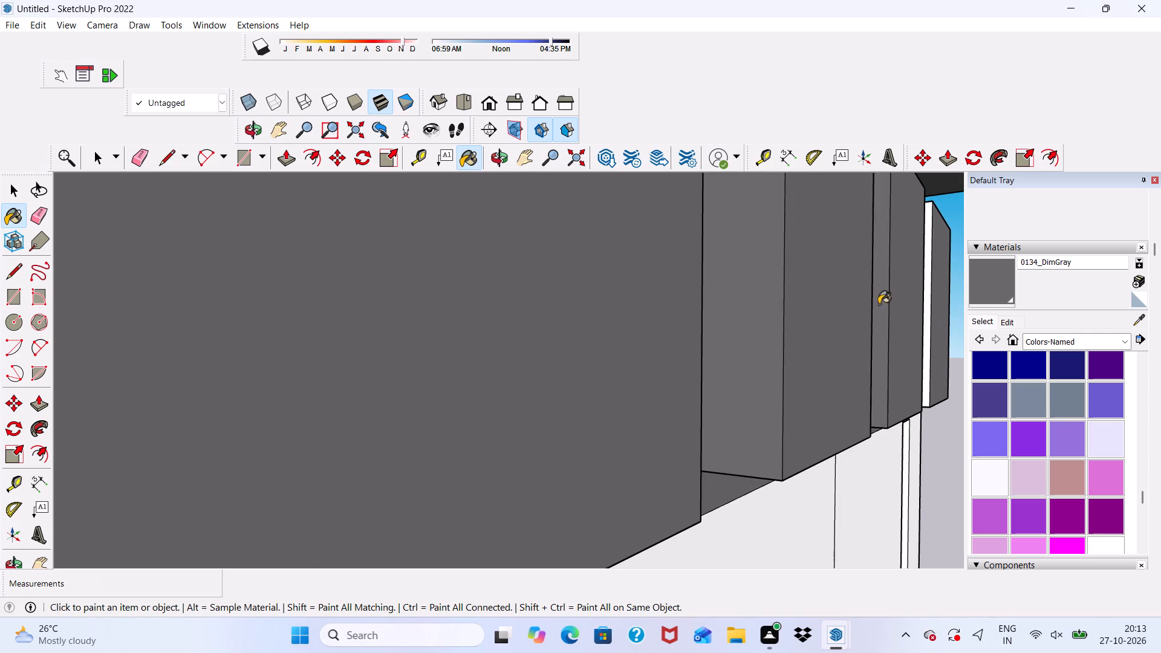
{"action": "scroll", "coordinate": [874, 308], "scroll_direction": "down", "scroll_amount": 12}
{"action": "scroll", "coordinate": [877, 314], "scroll_direction": "up", "scroll_amount": 10}
{"action": "left_click", "coordinate": [825, 352]}
{"action": "scroll", "coordinate": [825, 352], "scroll_direction": "up", "scroll_amount": 1}
{"action": "scroll", "coordinate": [825, 352], "scroll_direction": "down", "scroll_amount": 3}
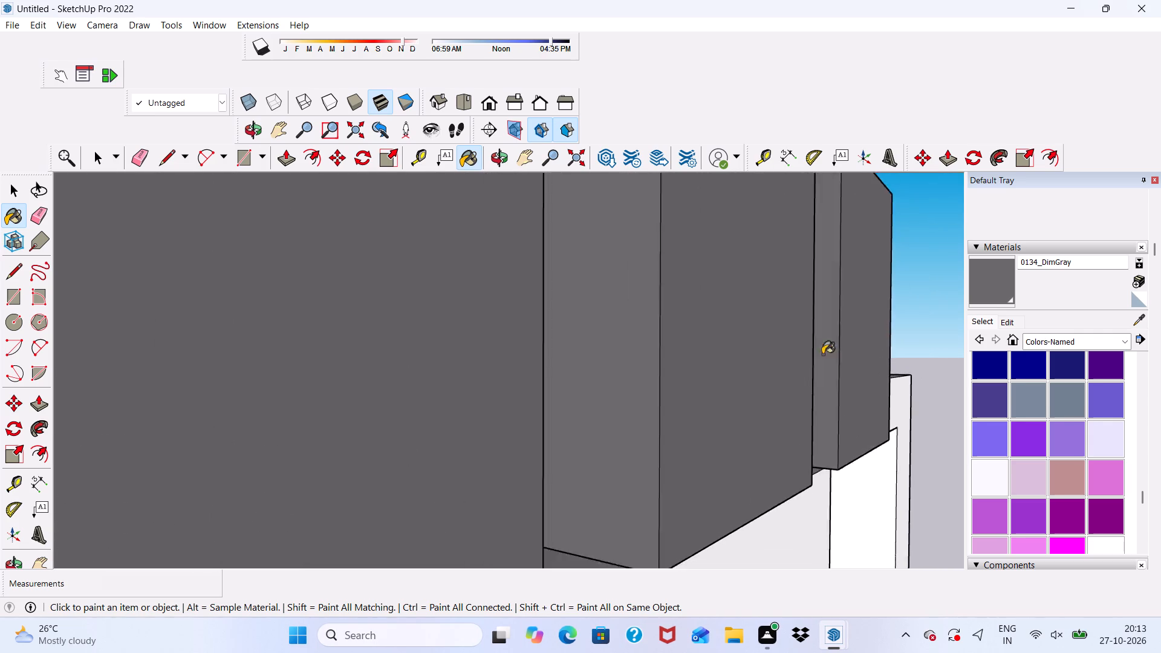
{"action": "scroll", "coordinate": [822, 354], "scroll_direction": "down", "scroll_amount": 3}
{"action": "middle_click_drag", "start_coordinate": [813, 371], "coordinate": [573, 432]}
{"action": "key", "text": "space"}
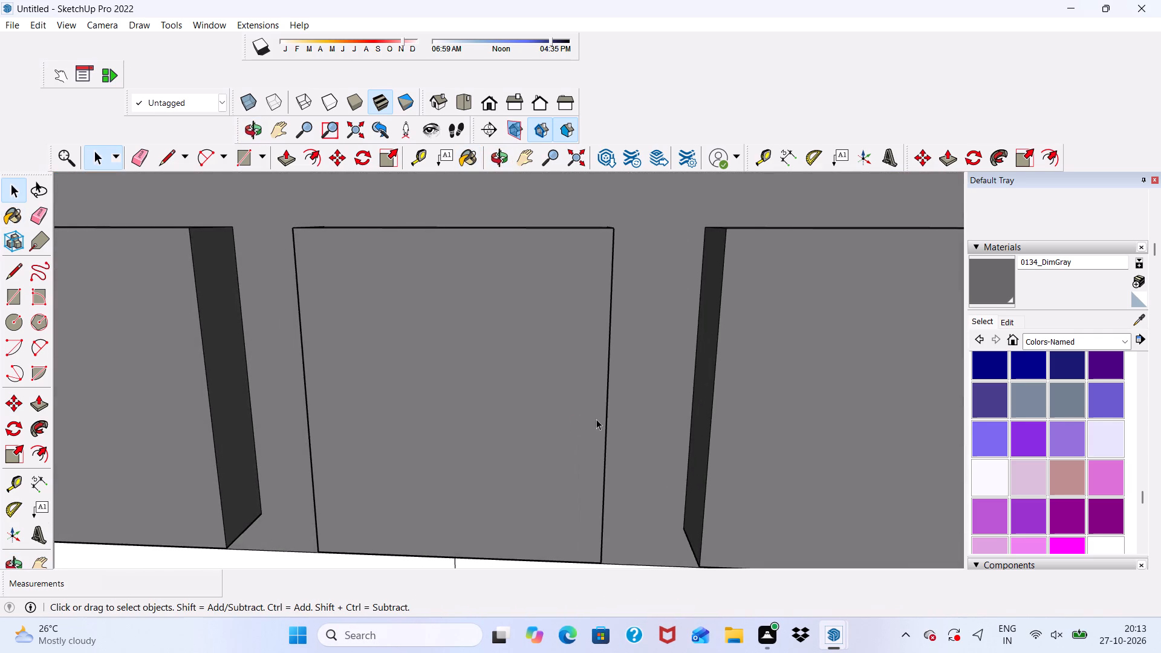
Paint the front of the central bay's left pilaster with Formica Graystone from the Synthetic Surfaces materials.
{"action": "scroll", "coordinate": [613, 396], "scroll_direction": "down", "scroll_amount": 20}
{"action": "scroll", "coordinate": [613, 396], "scroll_direction": "down", "scroll_amount": 5}
{"action": "middle_click_drag", "start_coordinate": [717, 431], "coordinate": [717, 351]}
{"action": "scroll", "coordinate": [718, 347], "scroll_direction": "down", "scroll_amount": 16}
{"action": "scroll", "coordinate": [584, 358], "scroll_direction": "up", "scroll_amount": 4}
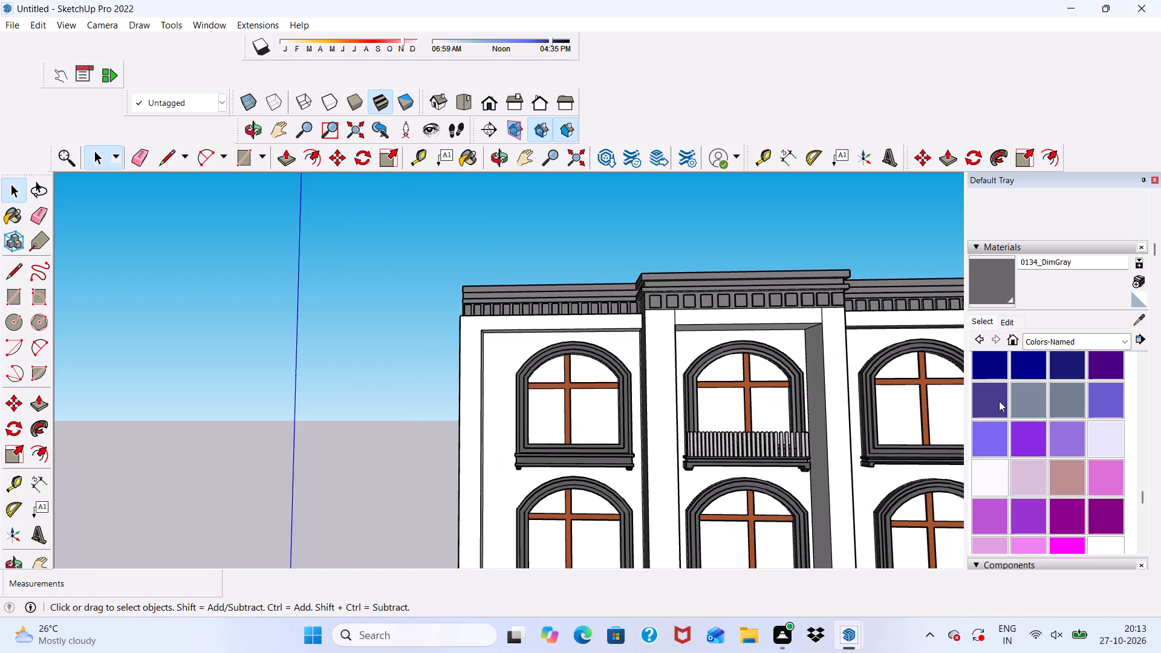
{"action": "scroll", "coordinate": [999, 402], "scroll_direction": "down", "scroll_amount": 3}
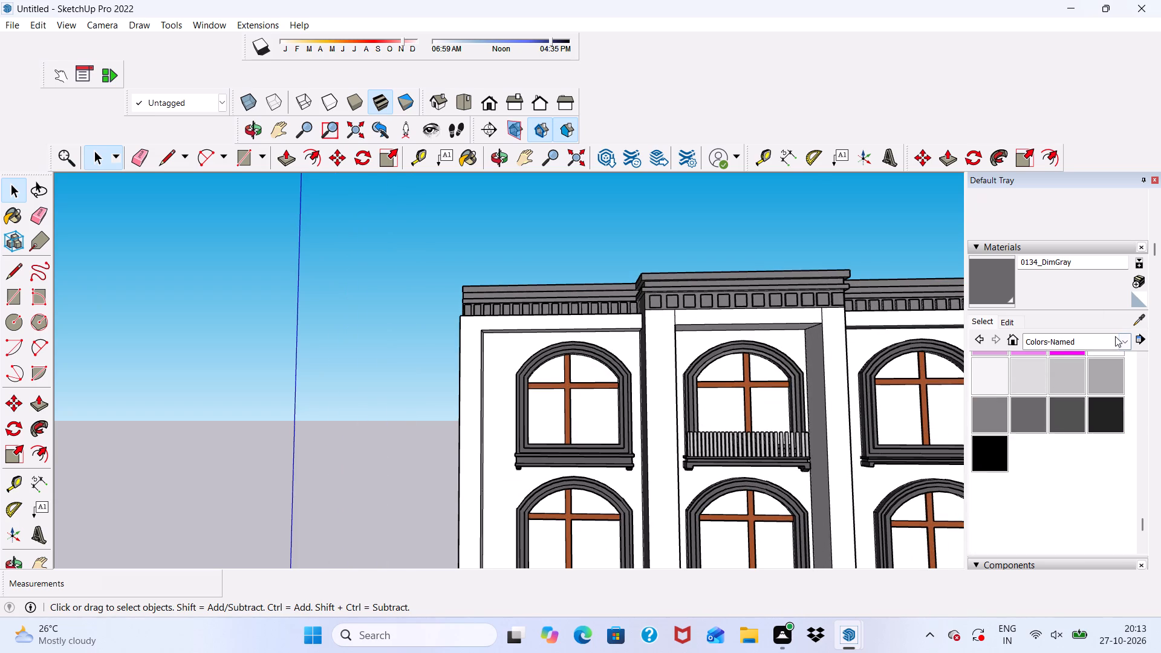
{"action": "left_click", "coordinate": [1115, 336]}
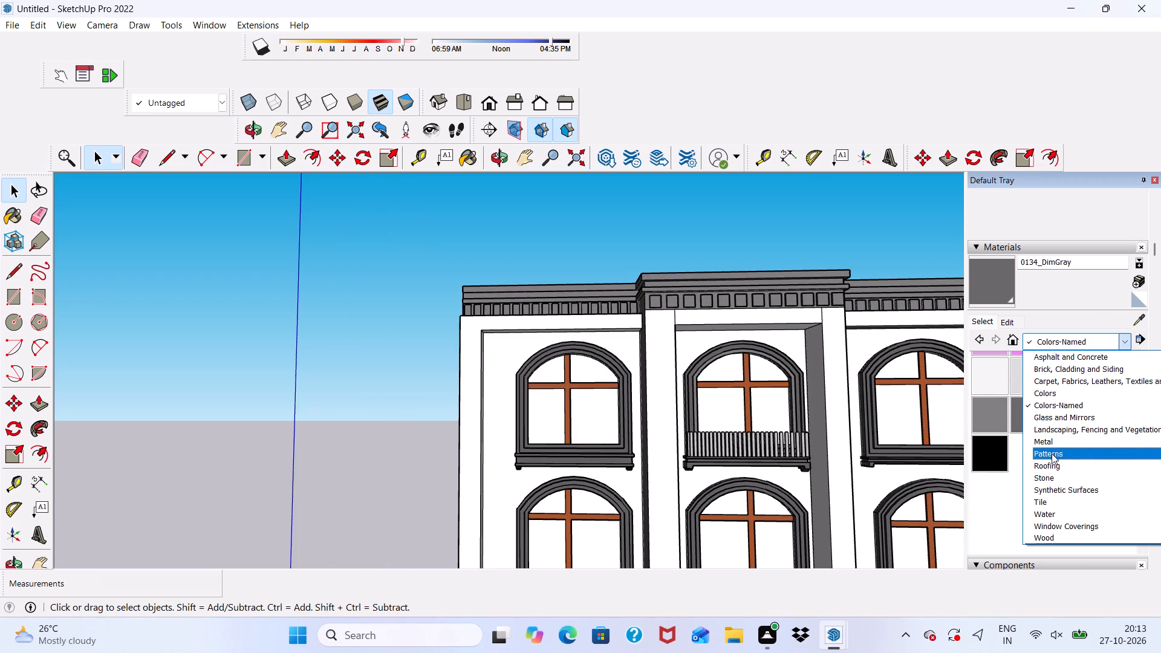
{"action": "left_click", "coordinate": [1053, 488]}
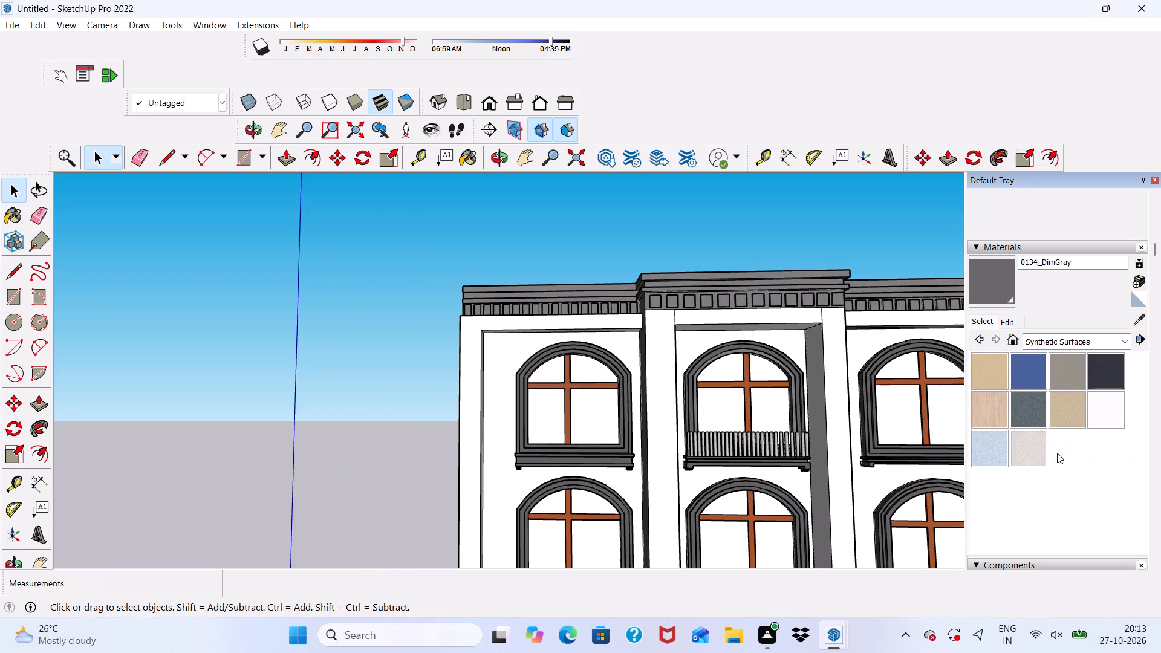
{"action": "left_click", "coordinate": [1028, 400]}
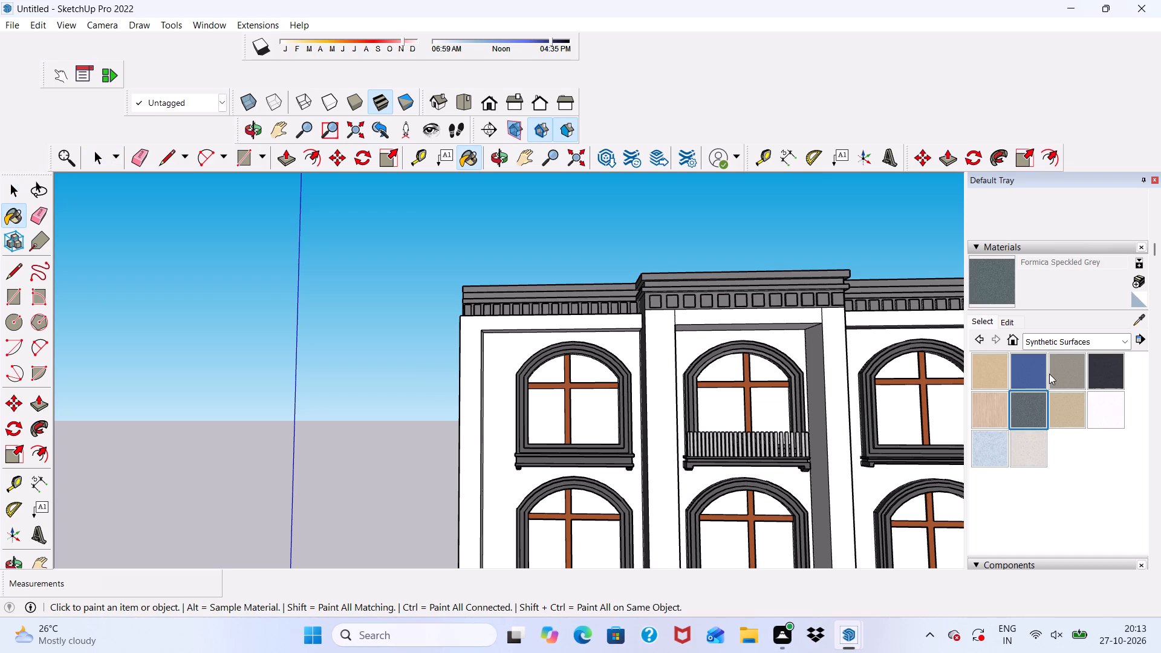
{"action": "left_click", "coordinate": [1050, 372]}
{"action": "scroll", "coordinate": [873, 343], "scroll_direction": "up", "scroll_amount": 4}
{"action": "scroll", "coordinate": [699, 343], "scroll_direction": "down", "scroll_amount": 1}
{"action": "scroll", "coordinate": [524, 376], "scroll_direction": "up", "scroll_amount": 3}
{"action": "left_click", "coordinate": [600, 348]}
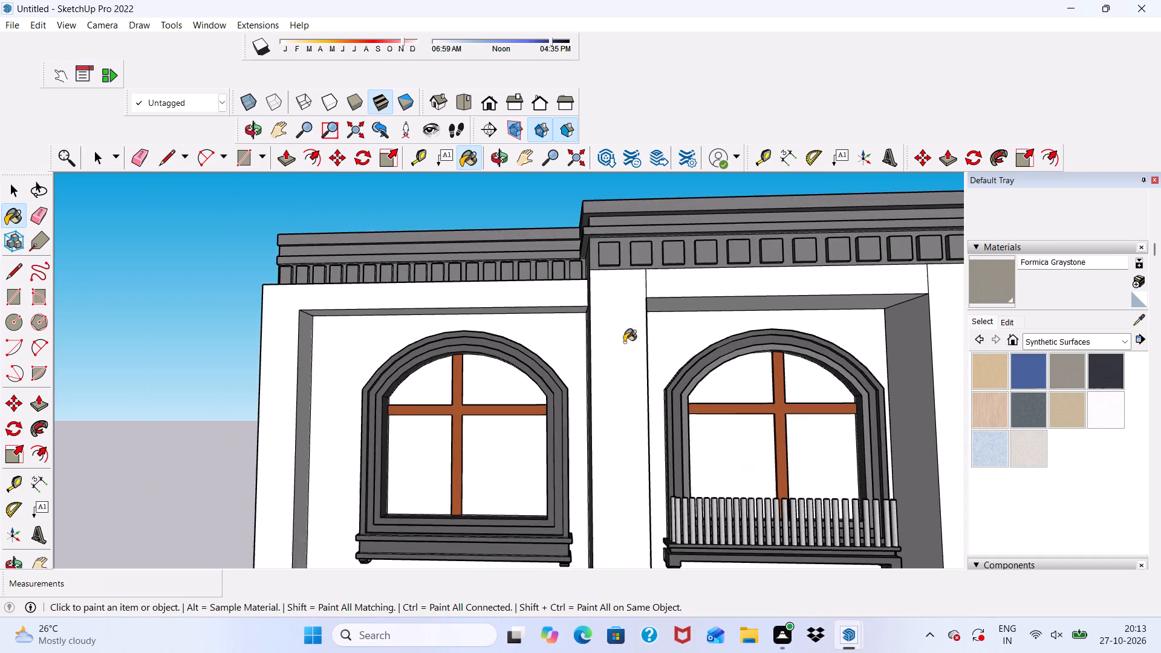
{"action": "scroll", "coordinate": [671, 328], "scroll_direction": "up", "scroll_amount": 2}
{"action": "scroll", "coordinate": [671, 326], "scroll_direction": "down", "scroll_amount": 3}
{"action": "middle_click_drag", "start_coordinate": [671, 326], "coordinate": [521, 429]}
{"action": "scroll", "coordinate": [595, 338], "scroll_direction": "up", "scroll_amount": 4}
{"action": "left_click", "coordinate": [620, 311]}
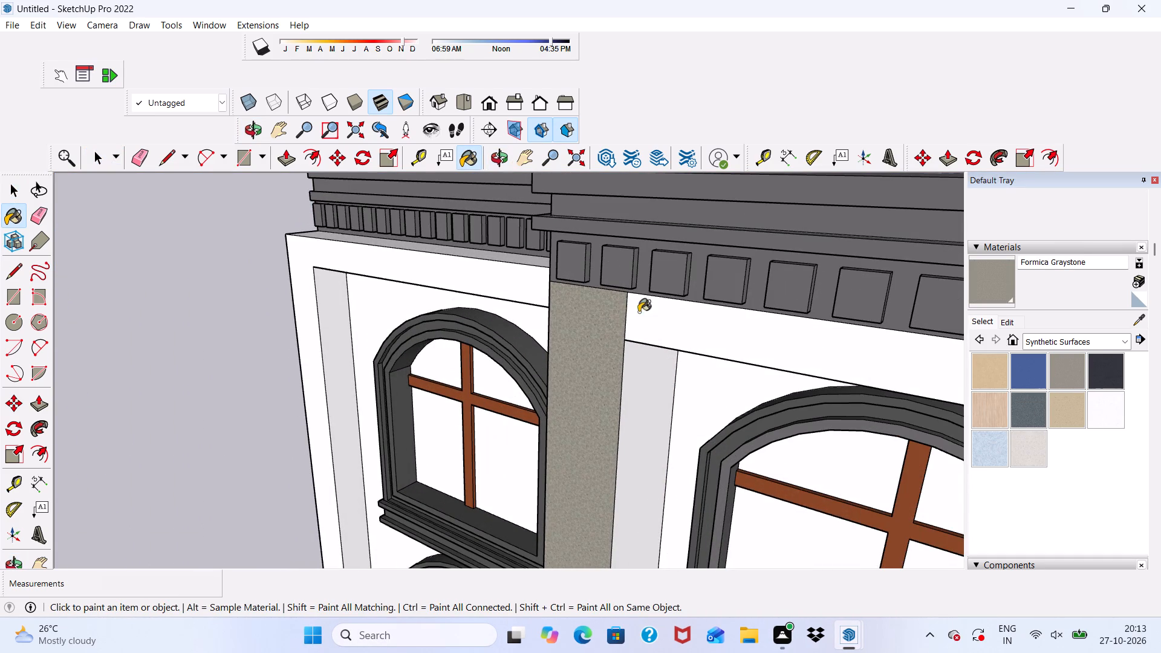
Paint the band above the central bay's top window, the recess underside and its left inner side with Formica Graystone.
{"action": "left_click", "coordinate": [661, 316]}
{"action": "scroll", "coordinate": [656, 359], "scroll_direction": "down", "scroll_amount": 1}
{"action": "scroll", "coordinate": [656, 365], "scroll_direction": "up", "scroll_amount": 4}
{"action": "left_click", "coordinate": [645, 385]}
{"action": "scroll", "coordinate": [645, 382], "scroll_direction": "down", "scroll_amount": 5}
{"action": "scroll", "coordinate": [646, 387], "scroll_direction": "up", "scroll_amount": 3}
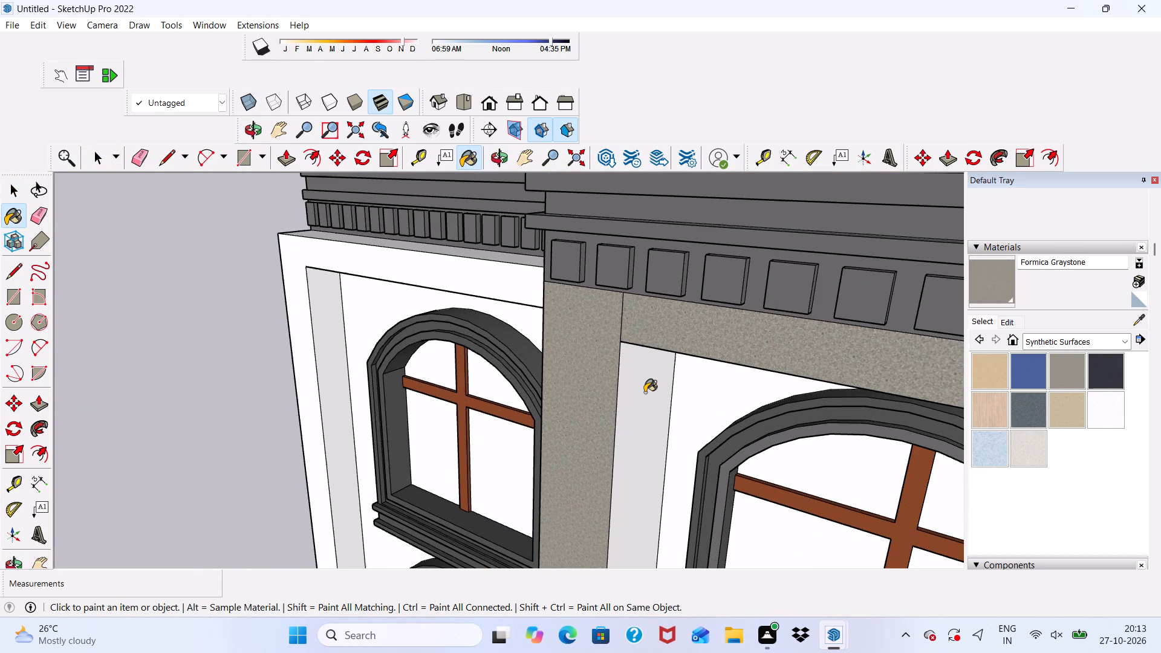
{"action": "left_click", "coordinate": [640, 399]}
{"action": "left_click", "coordinate": [629, 386]}
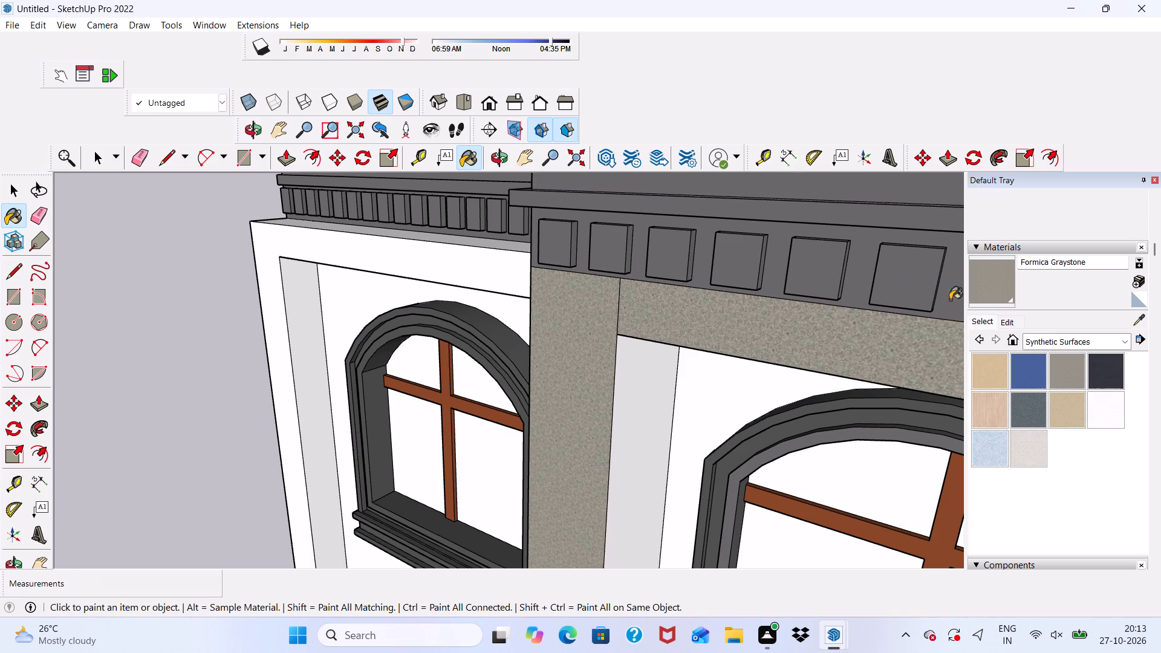
{"action": "left_click", "coordinate": [991, 294]}
{"action": "scroll", "coordinate": [640, 447], "scroll_direction": "up", "scroll_amount": 2}
{"action": "left_click", "coordinate": [639, 439]}
{"action": "scroll", "coordinate": [639, 434], "scroll_direction": "down", "scroll_amount": 3}
{"action": "scroll", "coordinate": [639, 415], "scroll_direction": "up", "scroll_amount": 1}
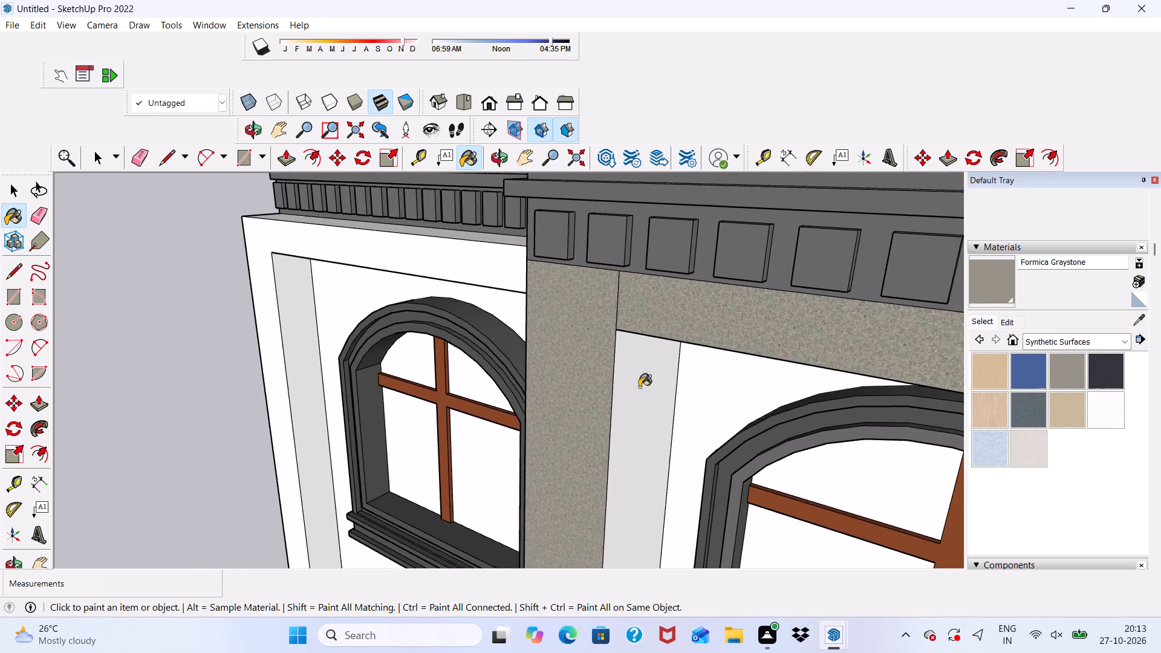
{"action": "middle_click_drag", "start_coordinate": [639, 387], "coordinate": [724, 192]}
{"action": "scroll", "coordinate": [724, 193], "scroll_direction": "up", "scroll_amount": 1}
{"action": "left_click", "coordinate": [708, 224]}
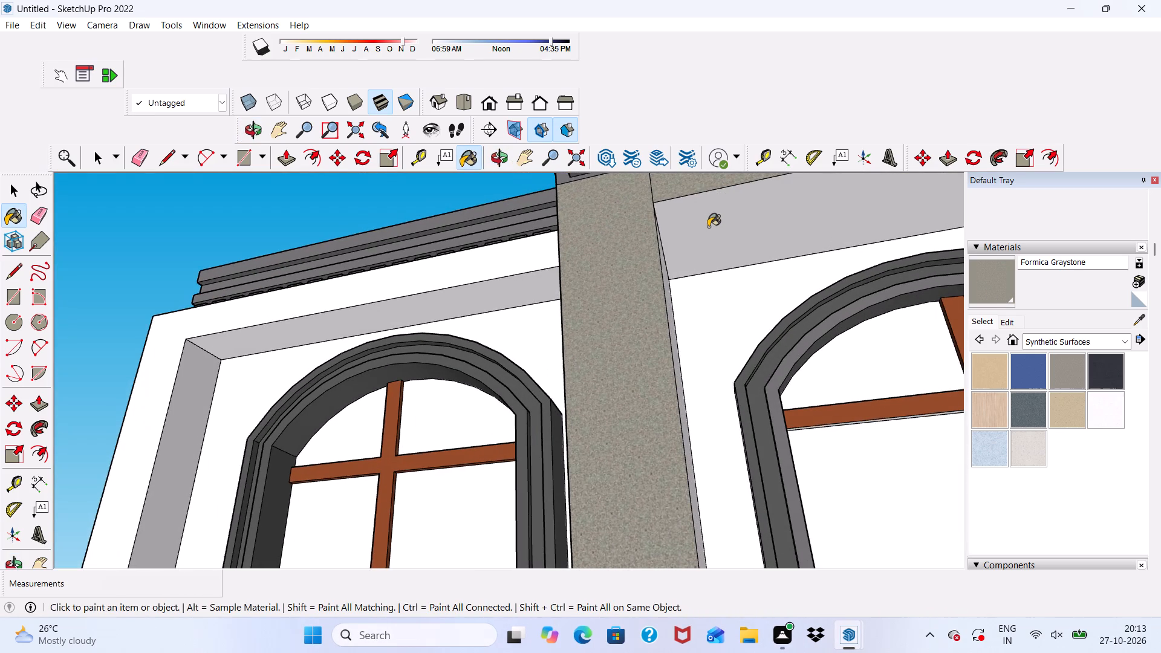
{"action": "scroll", "coordinate": [687, 286], "scroll_direction": "up", "scroll_amount": 3}
{"action": "scroll", "coordinate": [686, 287], "scroll_direction": "down", "scroll_amount": 4}
{"action": "middle_click_drag", "start_coordinate": [686, 287], "coordinate": [594, 368]}
{"action": "left_click", "coordinate": [633, 331]}
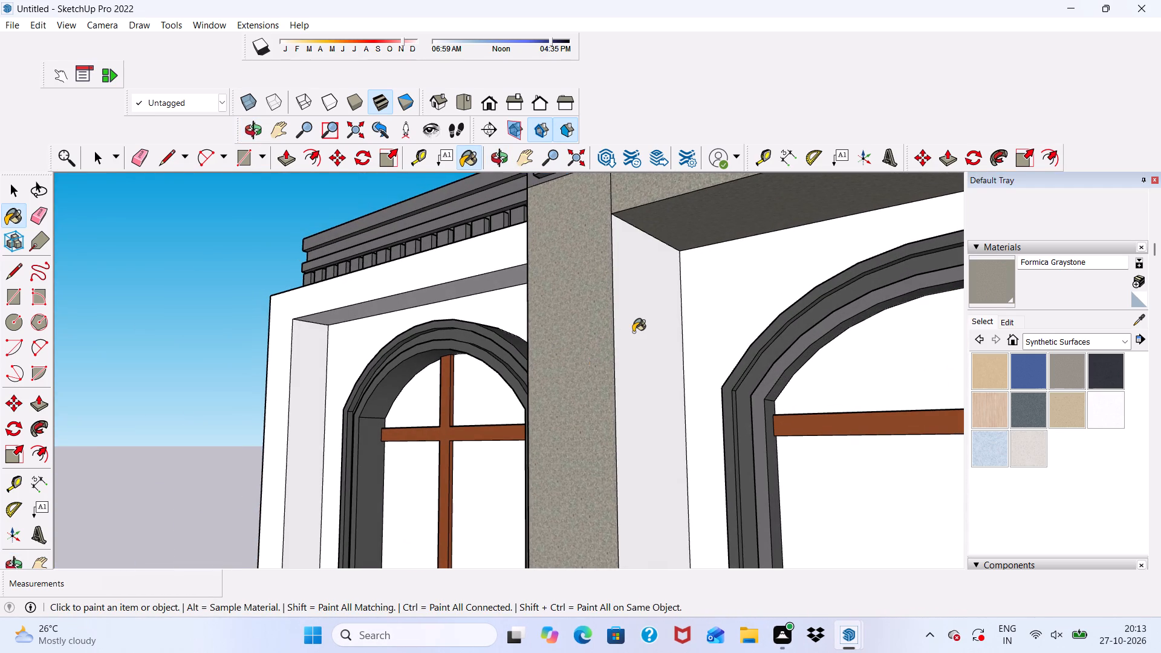
{"action": "middle_click_drag", "start_coordinate": [640, 382], "coordinate": [545, 440]}
{"action": "double_click", "coordinate": [577, 360]}
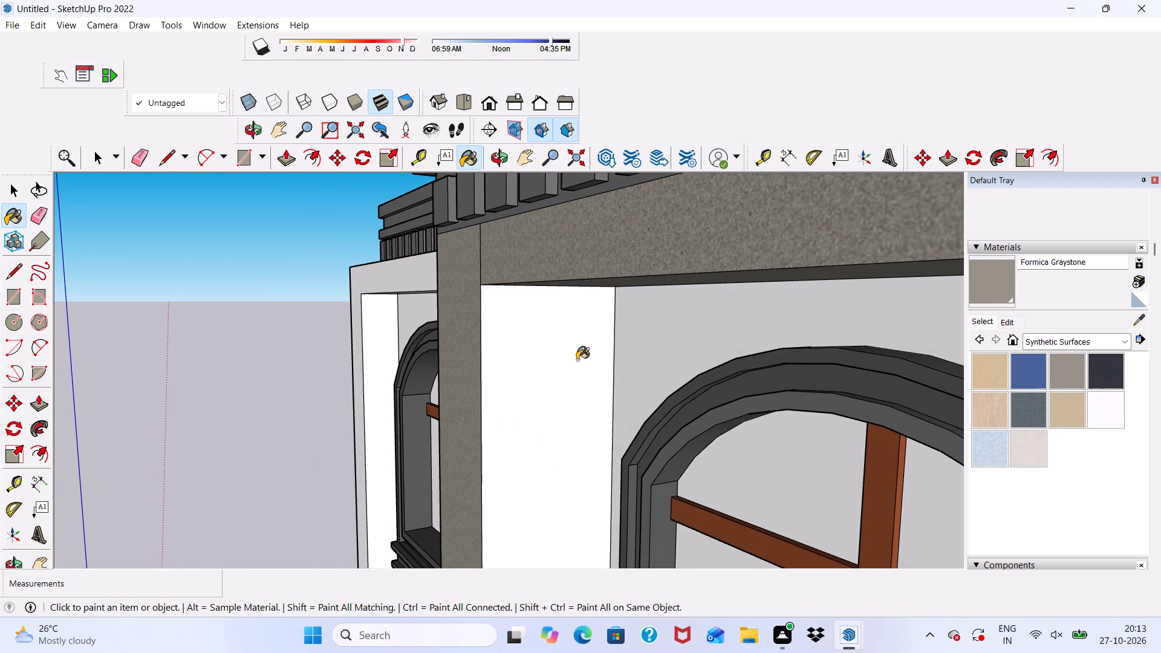
Paint the central recess's right inner side and the right pilaster's front and outer side with Formica Graystone.
{"action": "scroll", "coordinate": [492, 343], "scroll_direction": "down", "scroll_amount": 5}
{"action": "middle_click_drag", "start_coordinate": [492, 330], "coordinate": [748, 334]}
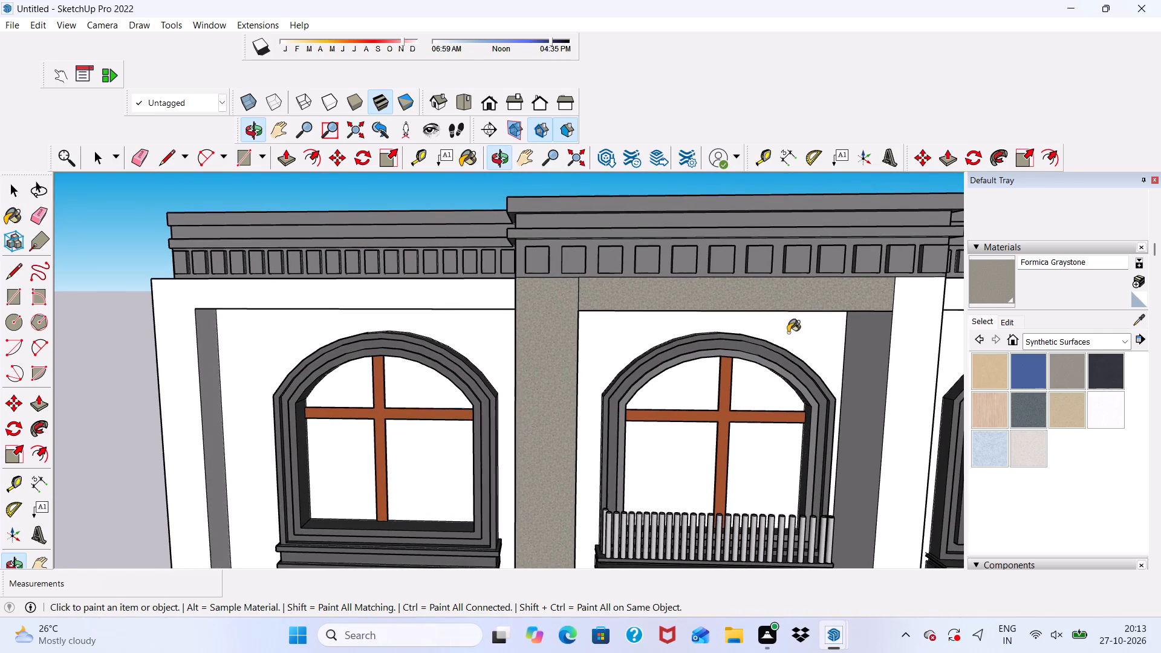
{"action": "scroll", "coordinate": [890, 349], "scroll_direction": "up", "scroll_amount": 5}
{"action": "left_click", "coordinate": [873, 343]}
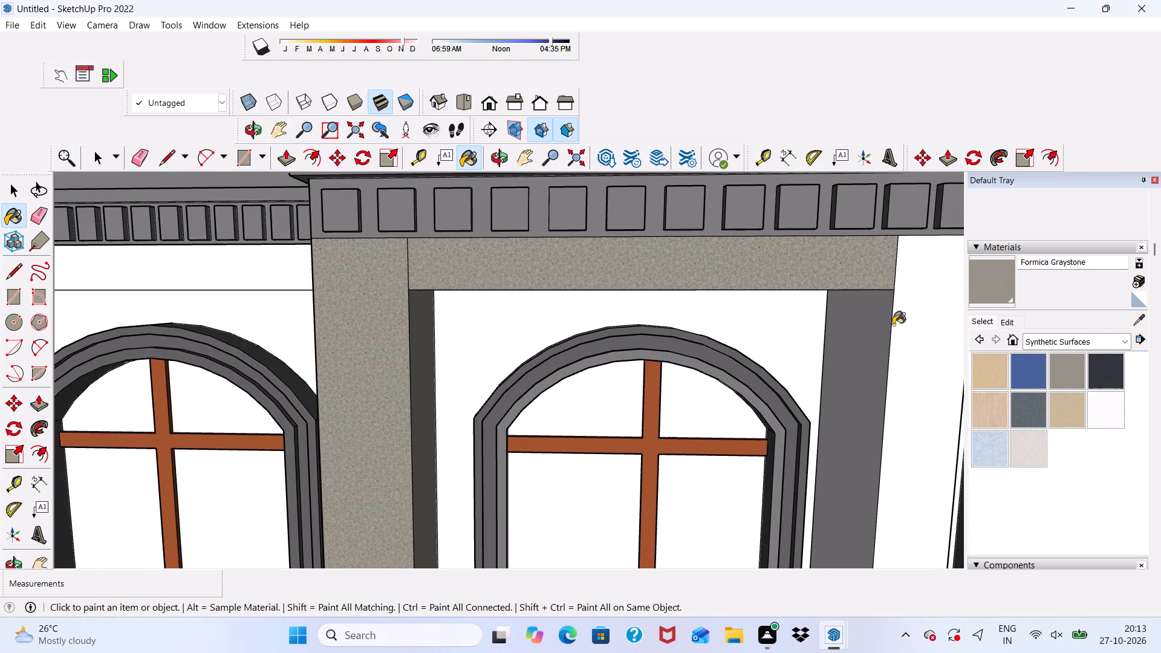
{"action": "left_click", "coordinate": [893, 325]}
{"action": "scroll", "coordinate": [840, 284], "scroll_direction": "down", "scroll_amount": 5}
{"action": "scroll", "coordinate": [695, 235], "scroll_direction": "down", "scroll_amount": 4}
{"action": "middle_click_drag", "start_coordinate": [761, 286], "coordinate": [681, 308]}
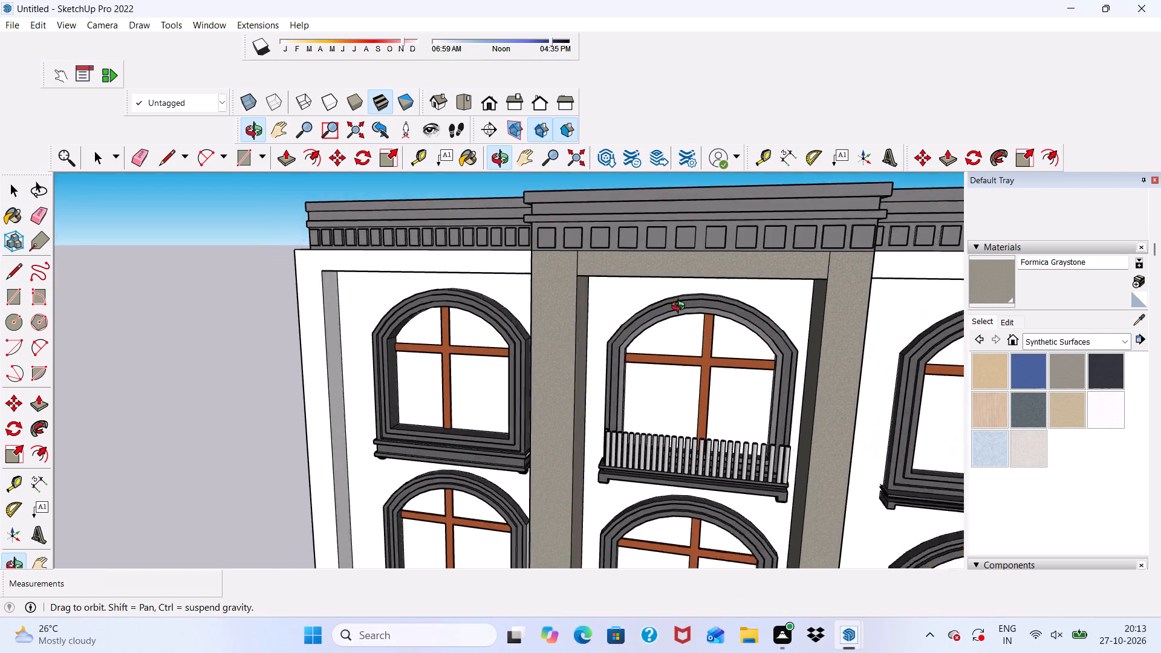
{"action": "middle_click_drag", "start_coordinate": [681, 308], "coordinate": [606, 313]}
{"action": "scroll", "coordinate": [866, 307], "scroll_direction": "up", "scroll_amount": 8}
{"action": "left_click", "coordinate": [857, 273]}
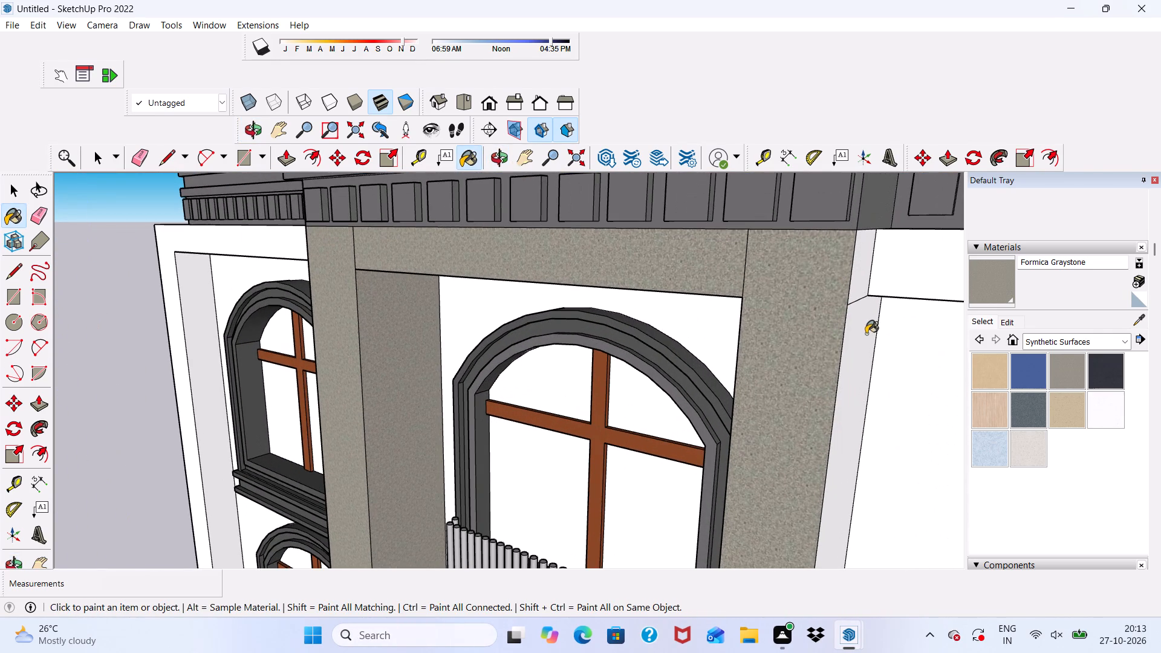
{"action": "left_click", "coordinate": [866, 334]}
Paint the right bay's front frame, its top ledge below the dentils and the recess underside with Formica Graystone.
{"action": "scroll", "coordinate": [783, 322], "scroll_direction": "down", "scroll_amount": 10}
{"action": "scroll", "coordinate": [860, 291], "scroll_direction": "up", "scroll_amount": 4}
{"action": "left_click", "coordinate": [866, 288]}
{"action": "scroll", "coordinate": [866, 288], "scroll_direction": "down", "scroll_amount": 2}
{"action": "middle_click_drag", "start_coordinate": [867, 288], "coordinate": [869, 296]}
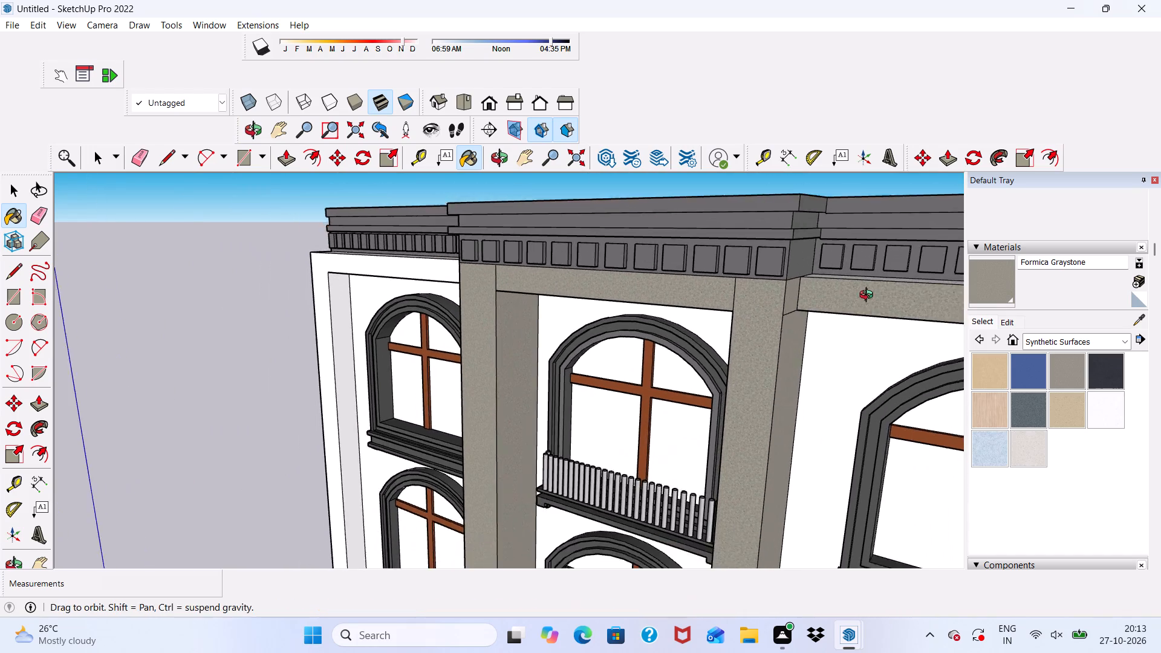
{"action": "middle_click_drag", "start_coordinate": [869, 296], "coordinate": [873, 335]}
{"action": "scroll", "coordinate": [869, 330], "scroll_direction": "up", "scroll_amount": 4}
{"action": "left_click", "coordinate": [867, 324]}
{"action": "scroll", "coordinate": [863, 324], "scroll_direction": "down", "scroll_amount": 4}
{"action": "middle_click_drag", "start_coordinate": [749, 380], "coordinate": [906, 233]}
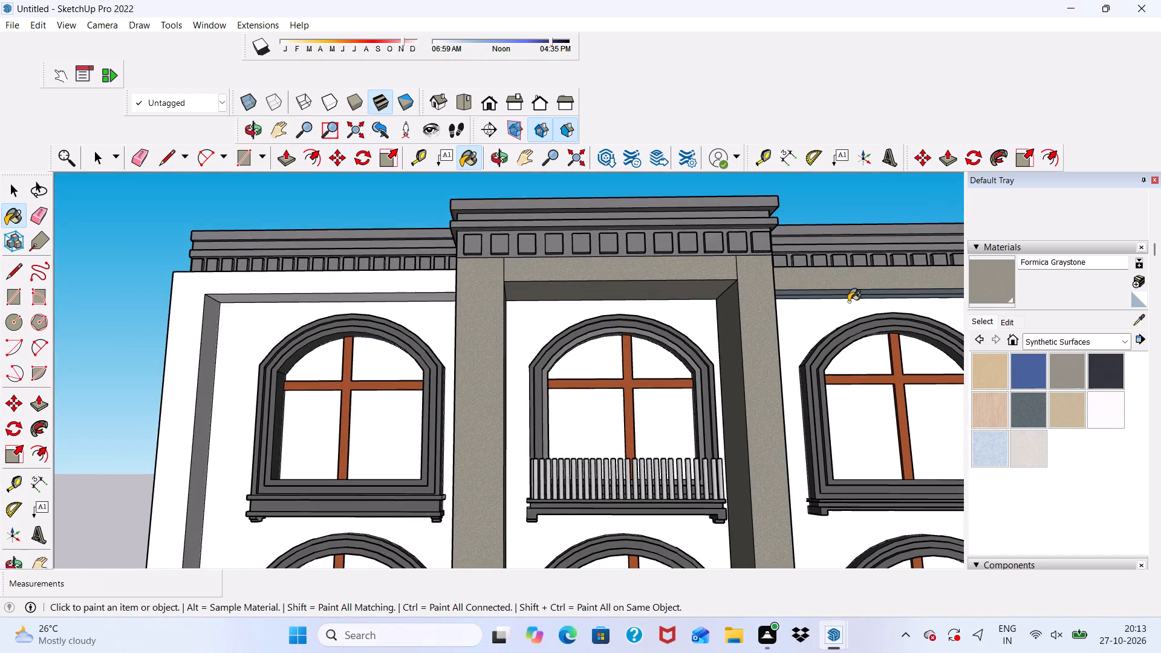
{"action": "scroll", "coordinate": [848, 302], "scroll_direction": "up", "scroll_amount": 16}
{"action": "left_click", "coordinate": [828, 288]}
{"action": "left_click", "coordinate": [806, 312]}
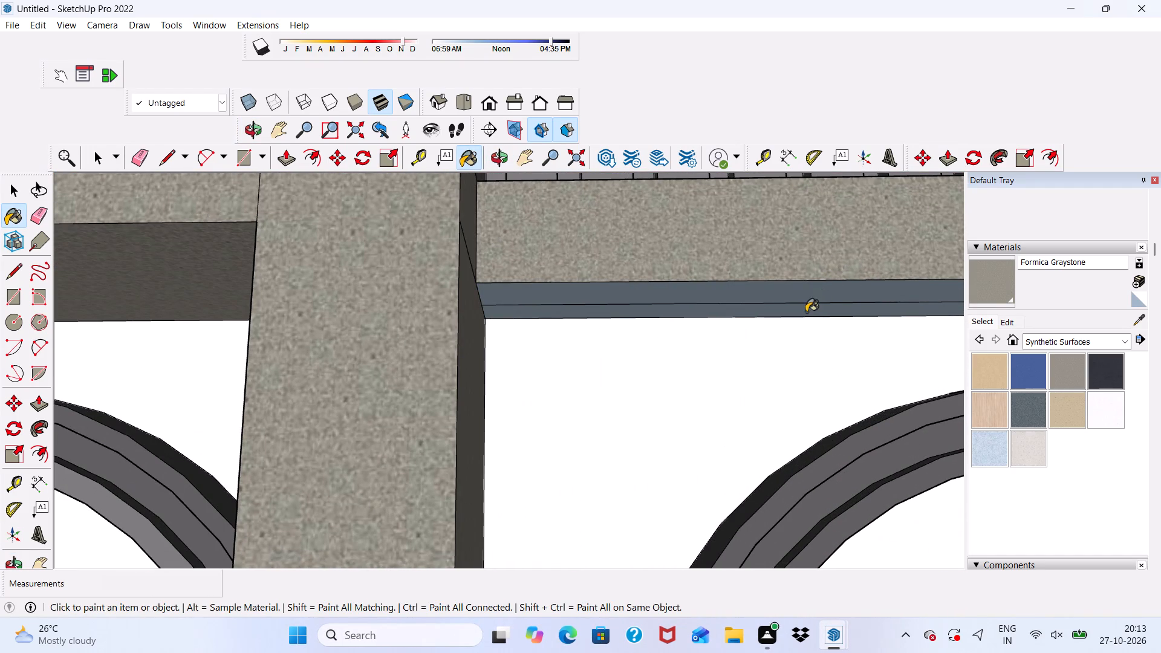
Paint the right inner side of the right bay's recess and the frame's outer side face with Formica Graystone.
{"action": "scroll", "coordinate": [705, 279], "scroll_direction": "down", "scroll_amount": 5}
{"action": "scroll", "coordinate": [414, 270], "scroll_direction": "down", "scroll_amount": 11}
{"action": "scroll", "coordinate": [776, 349], "scroll_direction": "up", "scroll_amount": 6}
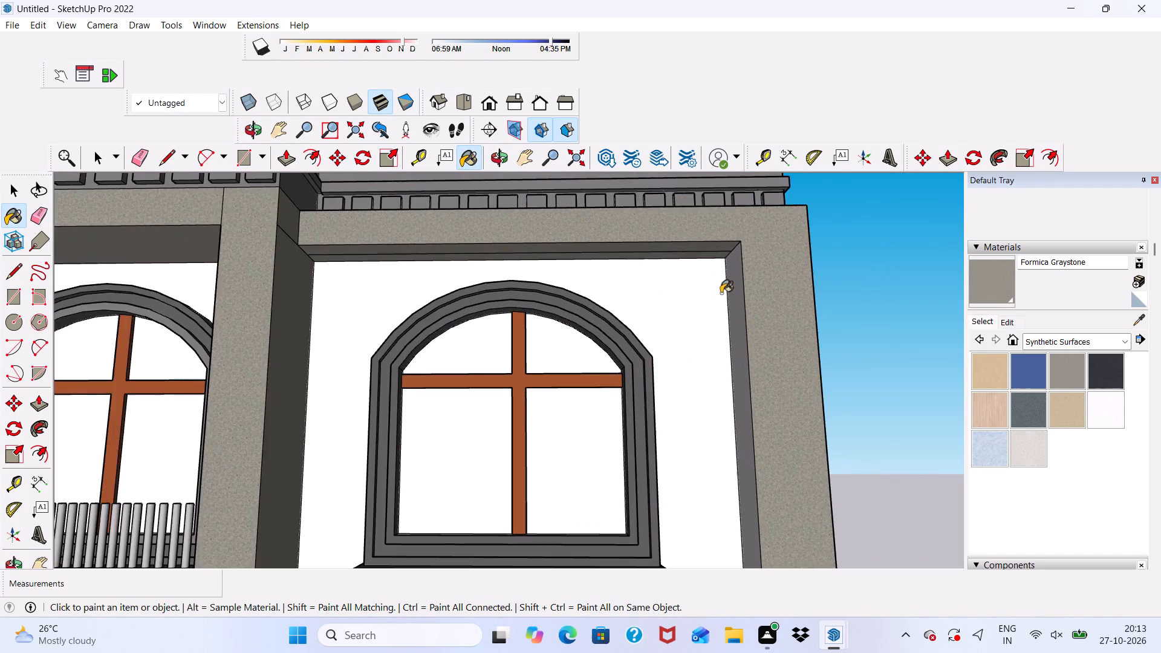
{"action": "scroll", "coordinate": [721, 293], "scroll_direction": "up", "scroll_amount": 3}
{"action": "left_click", "coordinate": [732, 258]}
{"action": "scroll", "coordinate": [732, 258], "scroll_direction": "down", "scroll_amount": 3}
{"action": "middle_click_drag", "start_coordinate": [749, 291], "coordinate": [498, 420]}
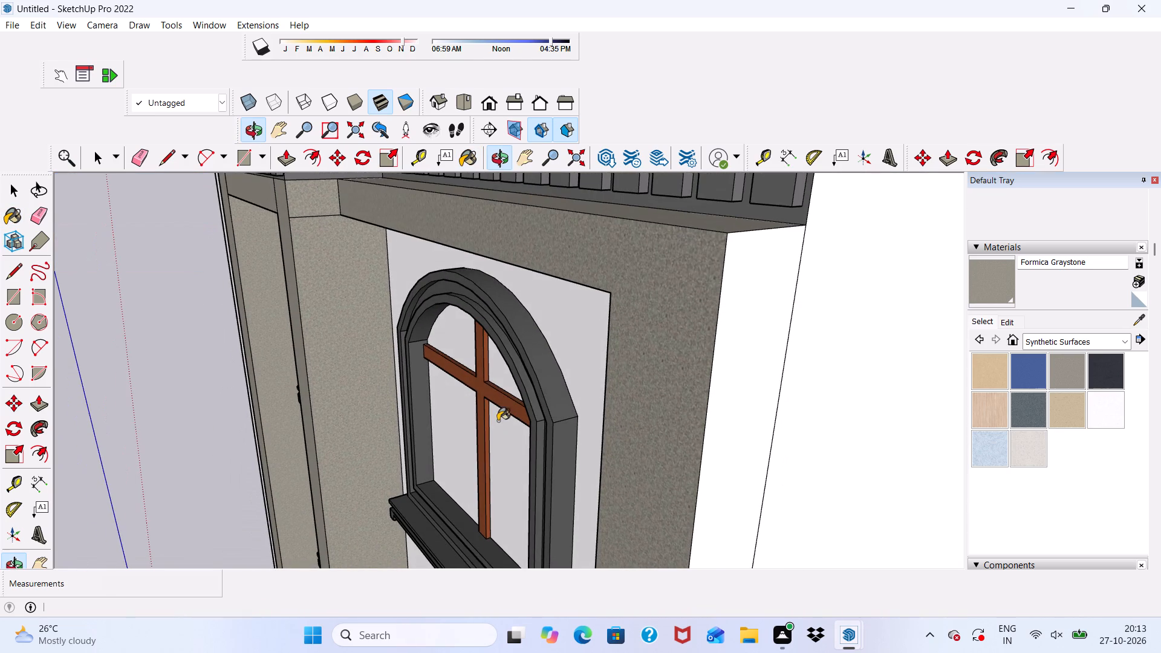
{"action": "left_click", "coordinate": [721, 319]}
{"action": "scroll", "coordinate": [743, 284], "scroll_direction": "down", "scroll_amount": 7}
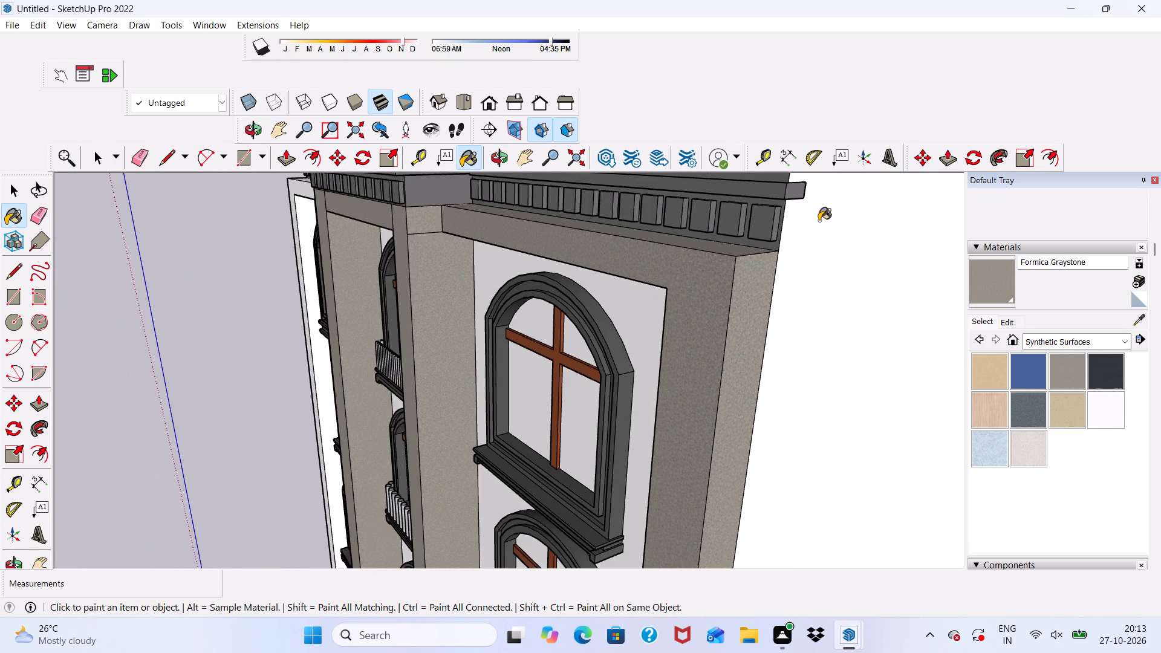
Paint the left bay's front frame and its top ledge below the dentils with Formica Graystone.
{"action": "scroll", "coordinate": [819, 221], "scroll_direction": "down", "scroll_amount": 18}
{"action": "middle_click_drag", "start_coordinate": [759, 339], "coordinate": [1018, 304]}
{"action": "scroll", "coordinate": [446, 287], "scroll_direction": "up", "scroll_amount": 3}
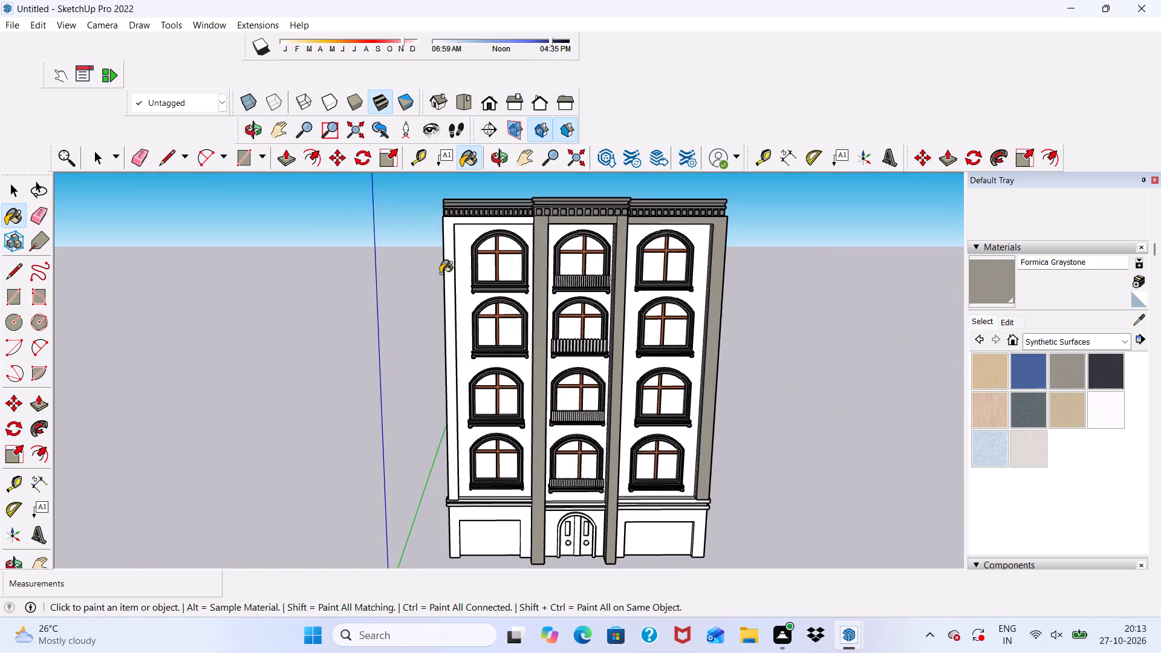
{"action": "scroll", "coordinate": [440, 273], "scroll_direction": "up", "scroll_amount": 7}
{"action": "scroll", "coordinate": [483, 216], "scroll_direction": "down", "scroll_amount": 8}
{"action": "scroll", "coordinate": [500, 307], "scroll_direction": "up", "scroll_amount": 9}
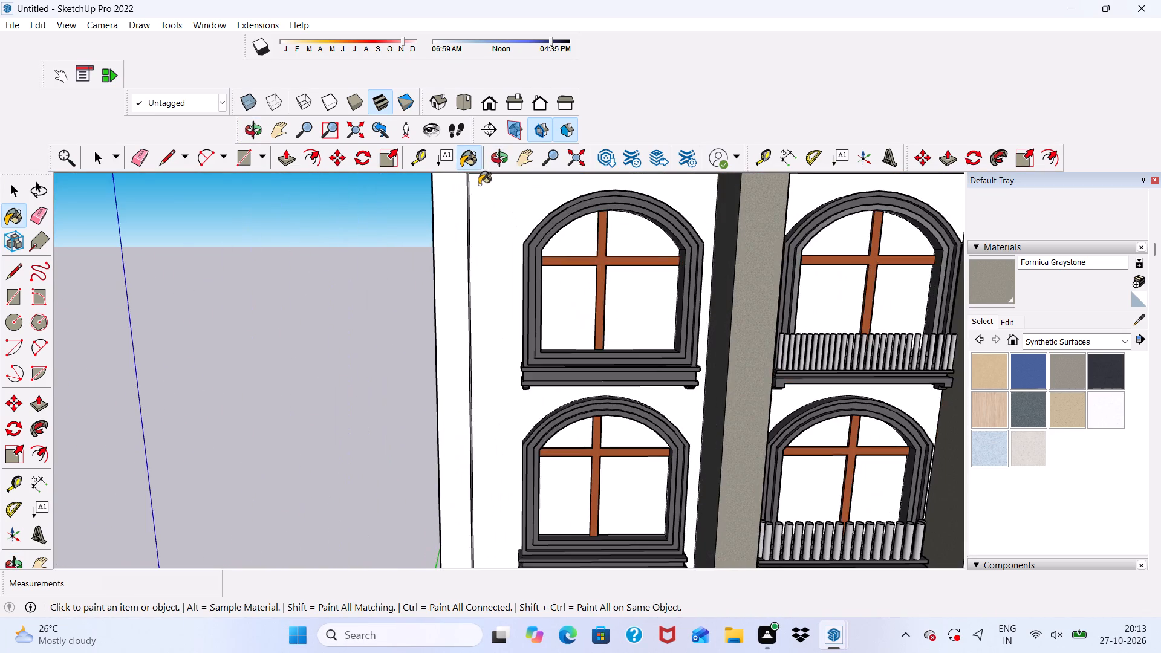
{"action": "scroll", "coordinate": [479, 184], "scroll_direction": "down", "scroll_amount": 4}
{"action": "scroll", "coordinate": [475, 260], "scroll_direction": "up", "scroll_amount": 9}
{"action": "left_click", "coordinate": [456, 239]}
{"action": "scroll", "coordinate": [456, 241], "scroll_direction": "down", "scroll_amount": 3}
{"action": "middle_click_drag", "start_coordinate": [480, 317], "coordinate": [377, 515]}
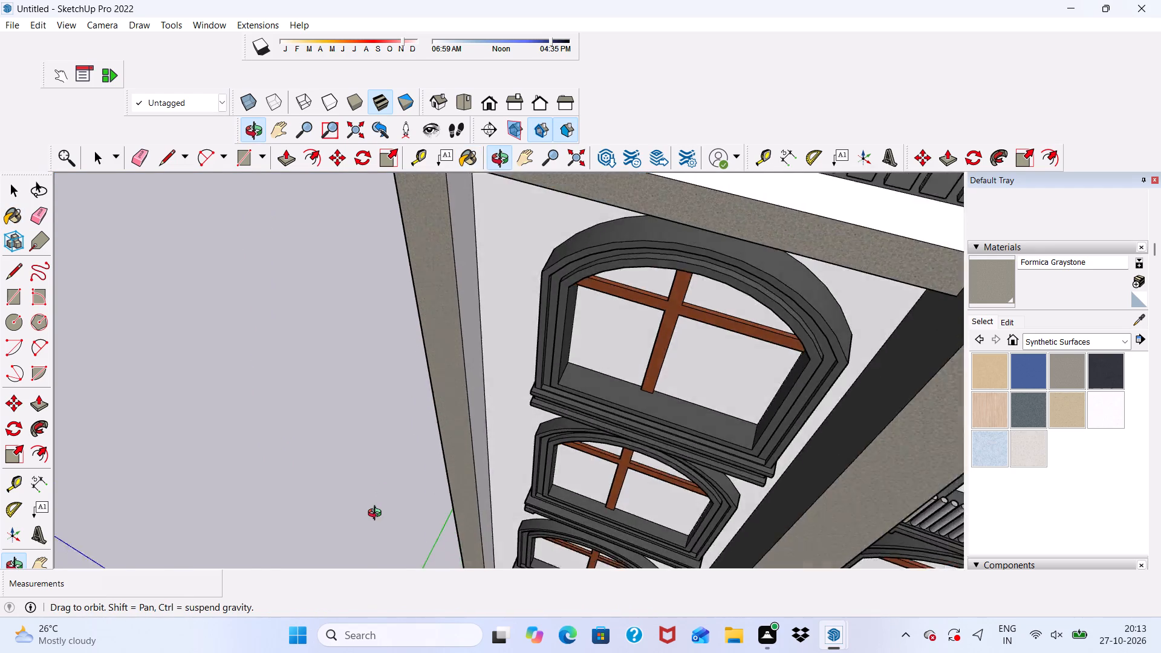
{"action": "middle_click_drag", "start_coordinate": [377, 515], "coordinate": [382, 562]}
{"action": "left_click", "coordinate": [626, 233]}
Paint the left inner side and the underside of the left bay's recess with Formica Graystone.
{"action": "scroll", "coordinate": [556, 260], "scroll_direction": "down", "scroll_amount": 4}
{"action": "middle_click_drag", "start_coordinate": [449, 319], "coordinate": [450, 297]}
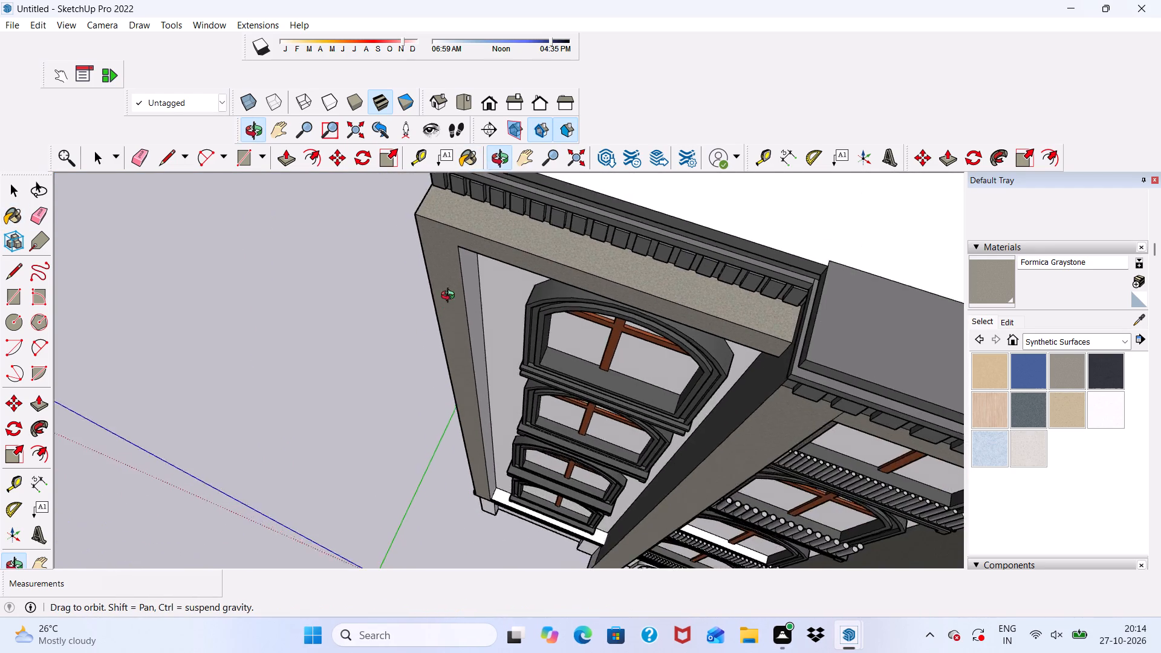
{"action": "middle_click_drag", "start_coordinate": [450, 297], "coordinate": [494, 189]}
{"action": "scroll", "coordinate": [486, 287], "scroll_direction": "up", "scroll_amount": 8}
{"action": "left_click", "coordinate": [481, 314]}
{"action": "scroll", "coordinate": [481, 314], "scroll_direction": "down", "scroll_amount": 2}
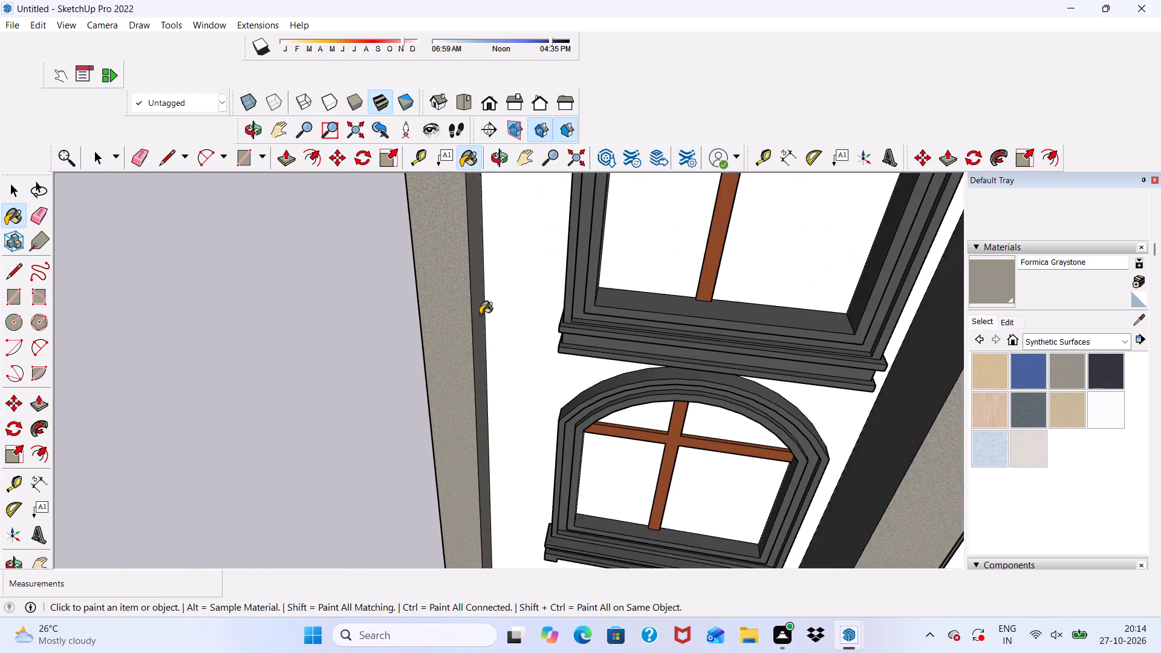
{"action": "scroll", "coordinate": [480, 314], "scroll_direction": "down", "scroll_amount": 12}
{"action": "middle_click_drag", "start_coordinate": [548, 312], "coordinate": [566, 178]}
{"action": "scroll", "coordinate": [568, 172], "scroll_direction": "up", "scroll_amount": 2}
{"action": "scroll", "coordinate": [568, 172], "scroll_direction": "down", "scroll_amount": 5}
{"action": "scroll", "coordinate": [562, 299], "scroll_direction": "up", "scroll_amount": 4}
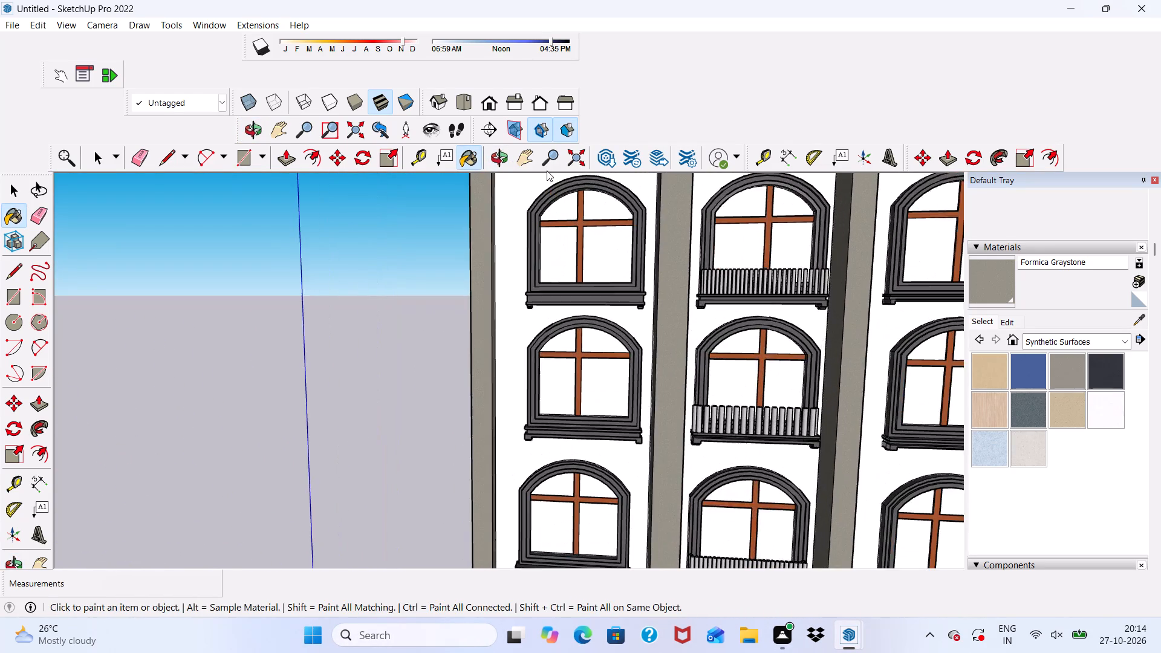
{"action": "scroll", "coordinate": [547, 171], "scroll_direction": "up", "scroll_amount": 4}
{"action": "scroll", "coordinate": [547, 221], "scroll_direction": "down", "scroll_amount": 9}
{"action": "scroll", "coordinate": [564, 308], "scroll_direction": "up", "scroll_amount": 12}
{"action": "middle_click_drag", "start_coordinate": [558, 278], "coordinate": [559, 234]}
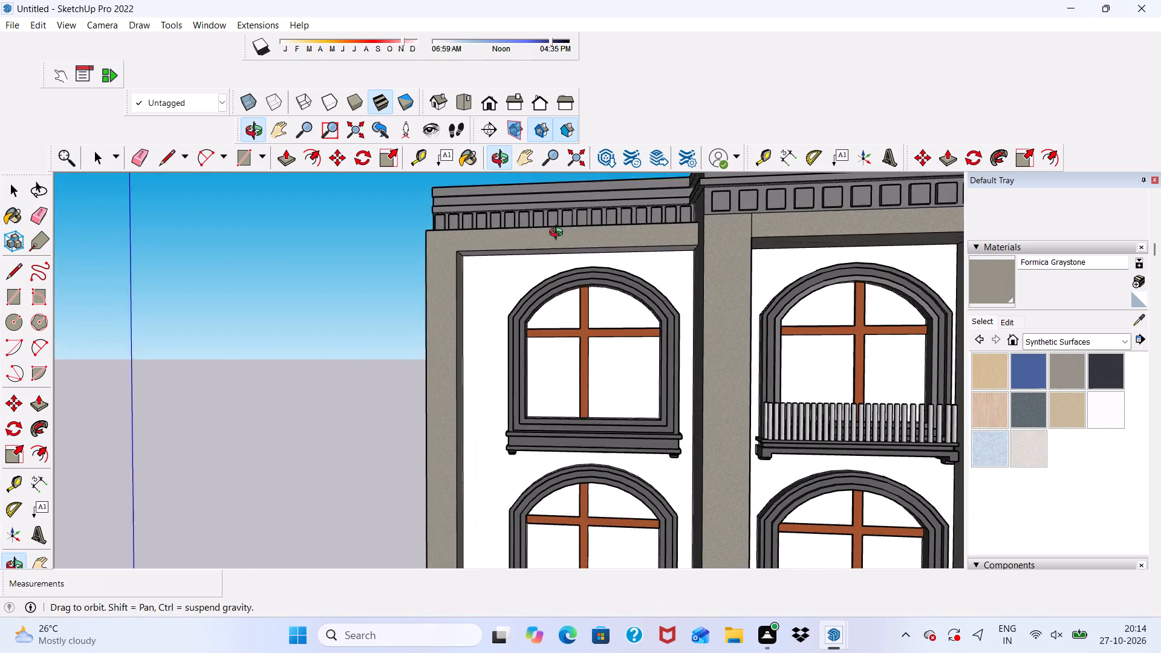
{"action": "middle_click_drag", "start_coordinate": [559, 234], "coordinate": [571, 183]}
{"action": "scroll", "coordinate": [568, 290], "scroll_direction": "up", "scroll_amount": 5}
{"action": "left_click", "coordinate": [573, 249]}
Paint the narrow outer side face of the left bay's frame with Formica Graystone.
{"action": "middle_click_drag", "start_coordinate": [568, 264], "coordinate": [941, 375]}
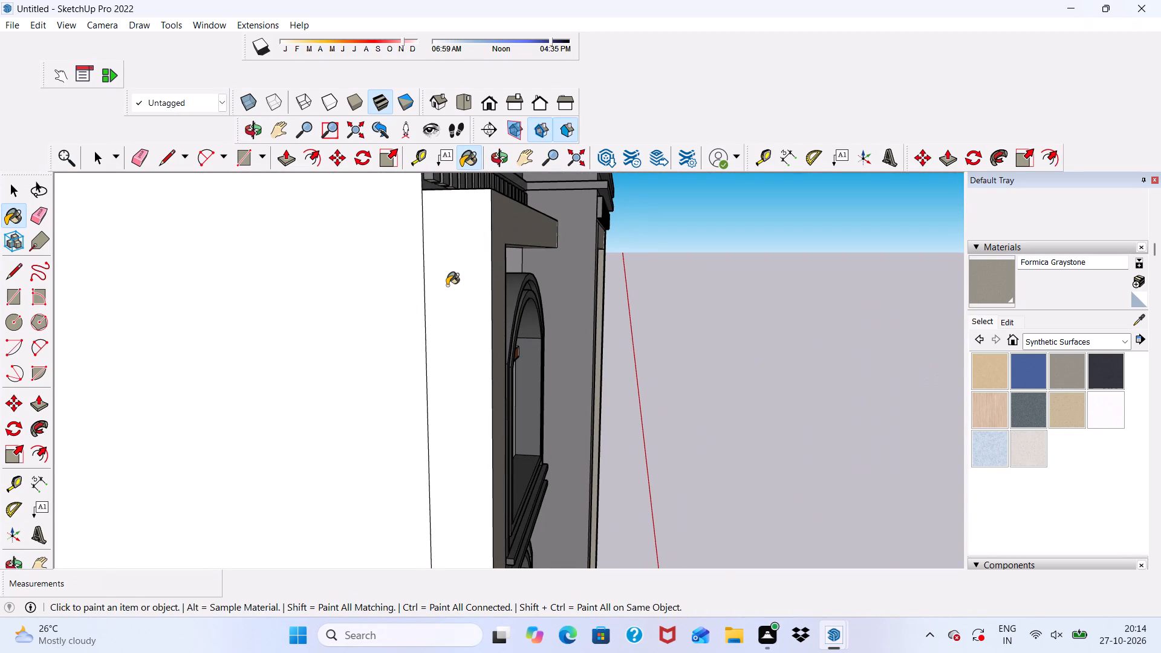
{"action": "scroll", "coordinate": [447, 285], "scroll_direction": "up", "scroll_amount": 3}
{"action": "left_click", "coordinate": [447, 285]}
Examine the painted frames and pilasters from above, from the side and across the whole front facade.
{"action": "middle_click_drag", "start_coordinate": [447, 285], "coordinate": [406, 378]}
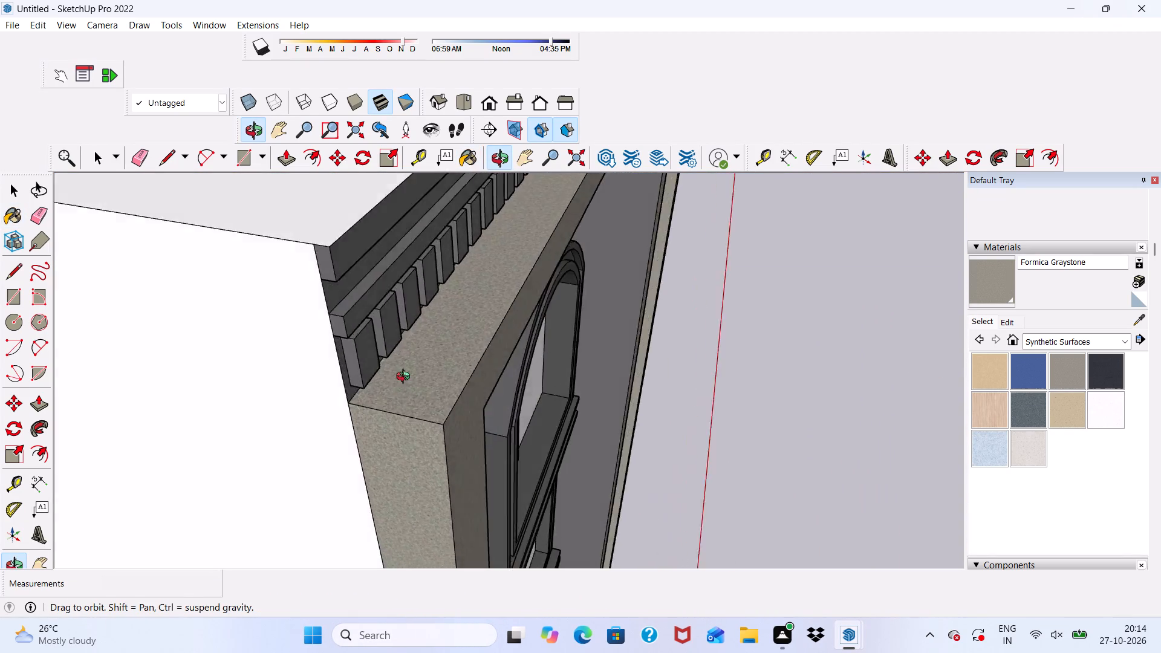
{"action": "middle_click_drag", "start_coordinate": [406, 378], "coordinate": [383, 305]}
{"action": "scroll", "coordinate": [315, 227], "scroll_direction": "down", "scroll_amount": 19}
{"action": "middle_click_drag", "start_coordinate": [541, 464], "coordinate": [438, 371]}
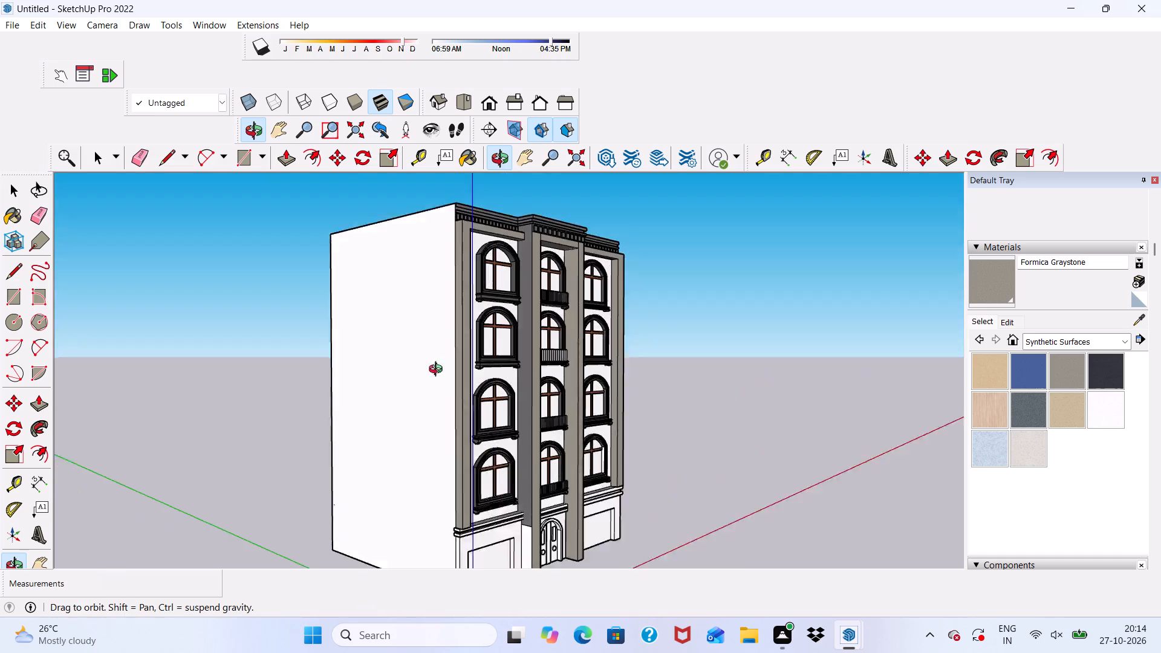
{"action": "middle_click_drag", "start_coordinate": [438, 371], "coordinate": [421, 346]}
{"action": "scroll", "coordinate": [406, 447], "scroll_direction": "up", "scroll_amount": 5}
{"action": "scroll", "coordinate": [407, 447], "scroll_direction": "down", "scroll_amount": 2}
{"action": "scroll", "coordinate": [513, 493], "scroll_direction": "up", "scroll_amount": 4}
{"action": "scroll", "coordinate": [511, 396], "scroll_direction": "down", "scroll_amount": 4}
{"action": "scroll", "coordinate": [559, 560], "scroll_direction": "up", "scroll_amount": 5}
{"action": "middle_click_drag", "start_coordinate": [556, 551], "coordinate": [382, 577]}
{"action": "scroll", "coordinate": [405, 472], "scroll_direction": "up", "scroll_amount": 1}
{"action": "scroll", "coordinate": [428, 451], "scroll_direction": "down", "scroll_amount": 10}
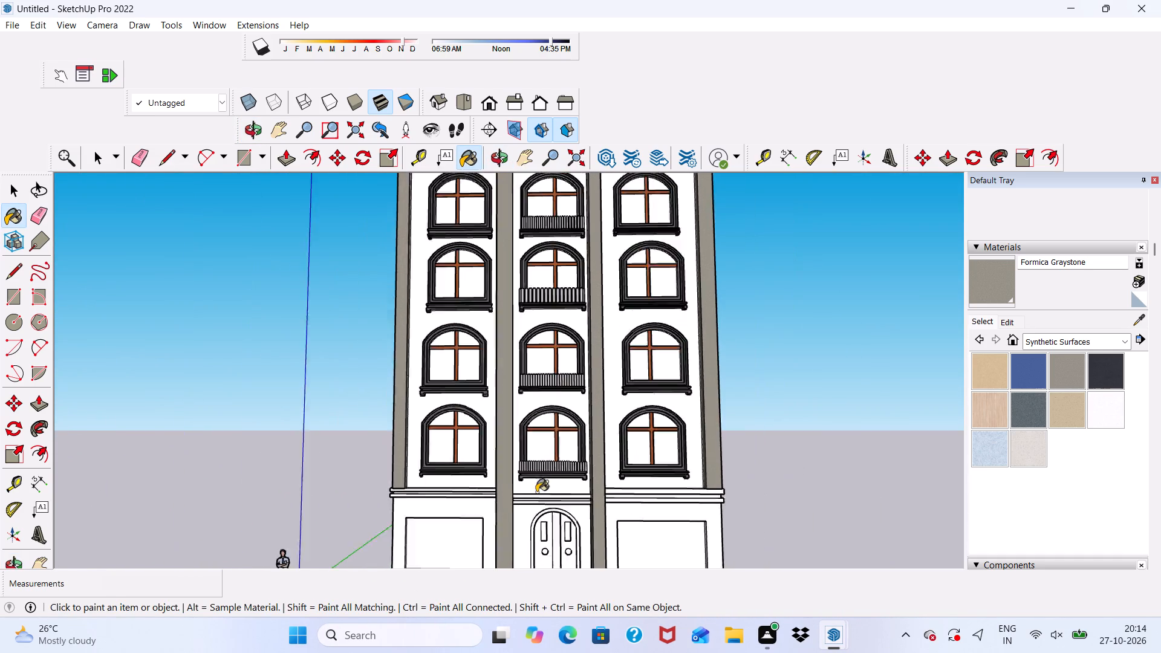
{"action": "scroll", "coordinate": [536, 492], "scroll_direction": "down", "scroll_amount": 2}
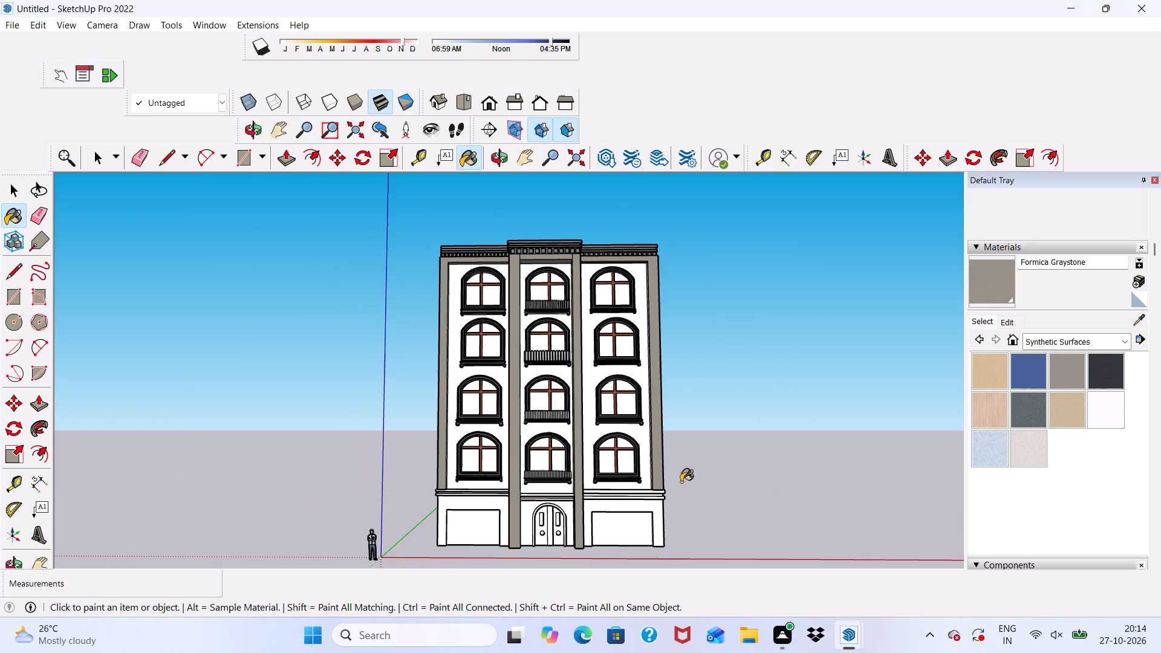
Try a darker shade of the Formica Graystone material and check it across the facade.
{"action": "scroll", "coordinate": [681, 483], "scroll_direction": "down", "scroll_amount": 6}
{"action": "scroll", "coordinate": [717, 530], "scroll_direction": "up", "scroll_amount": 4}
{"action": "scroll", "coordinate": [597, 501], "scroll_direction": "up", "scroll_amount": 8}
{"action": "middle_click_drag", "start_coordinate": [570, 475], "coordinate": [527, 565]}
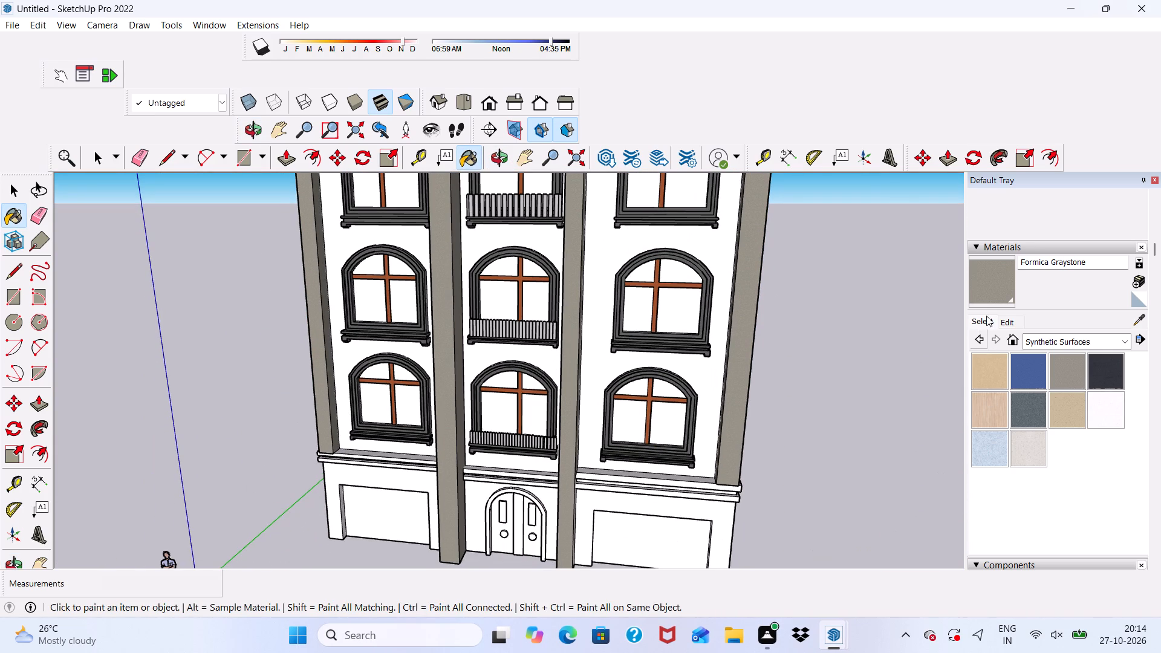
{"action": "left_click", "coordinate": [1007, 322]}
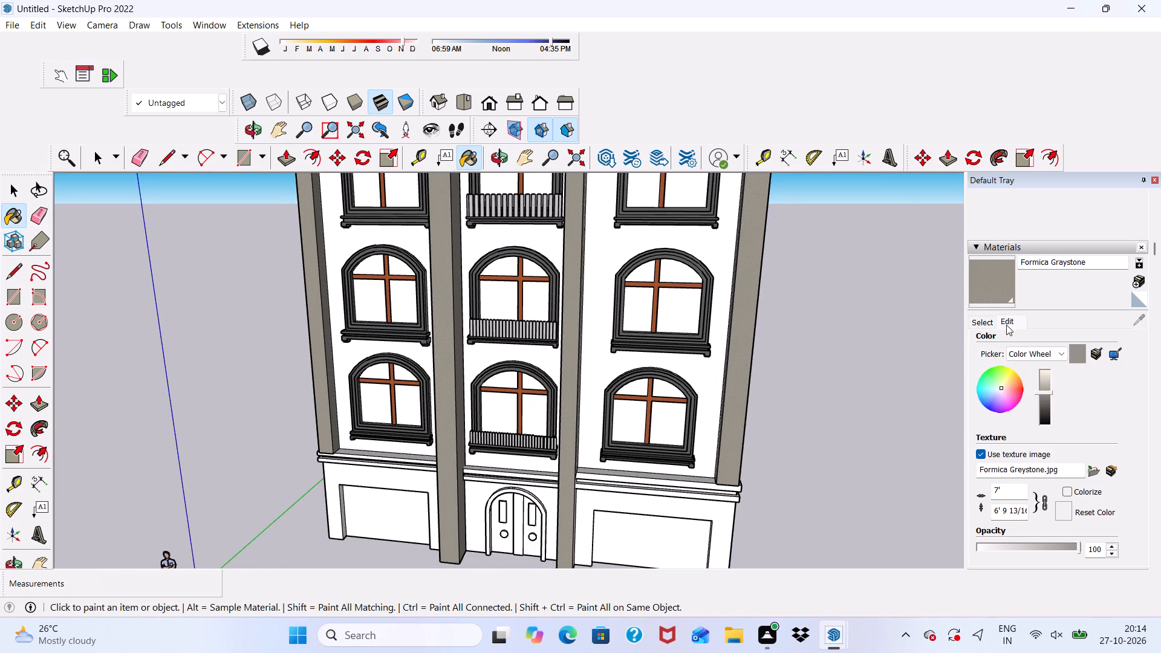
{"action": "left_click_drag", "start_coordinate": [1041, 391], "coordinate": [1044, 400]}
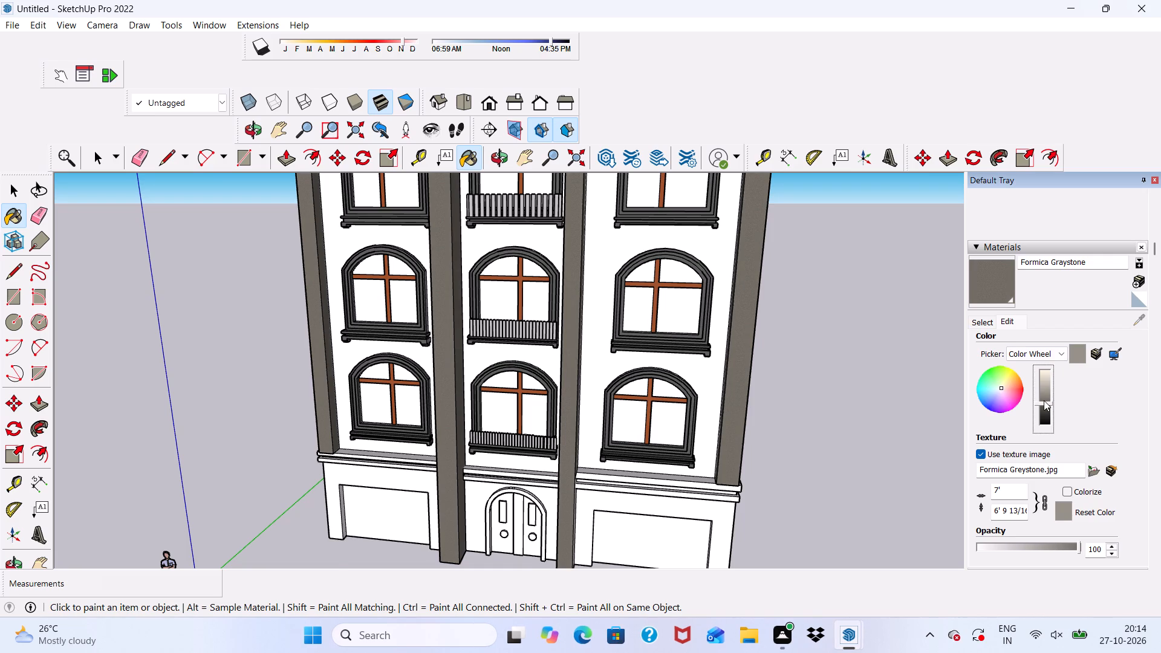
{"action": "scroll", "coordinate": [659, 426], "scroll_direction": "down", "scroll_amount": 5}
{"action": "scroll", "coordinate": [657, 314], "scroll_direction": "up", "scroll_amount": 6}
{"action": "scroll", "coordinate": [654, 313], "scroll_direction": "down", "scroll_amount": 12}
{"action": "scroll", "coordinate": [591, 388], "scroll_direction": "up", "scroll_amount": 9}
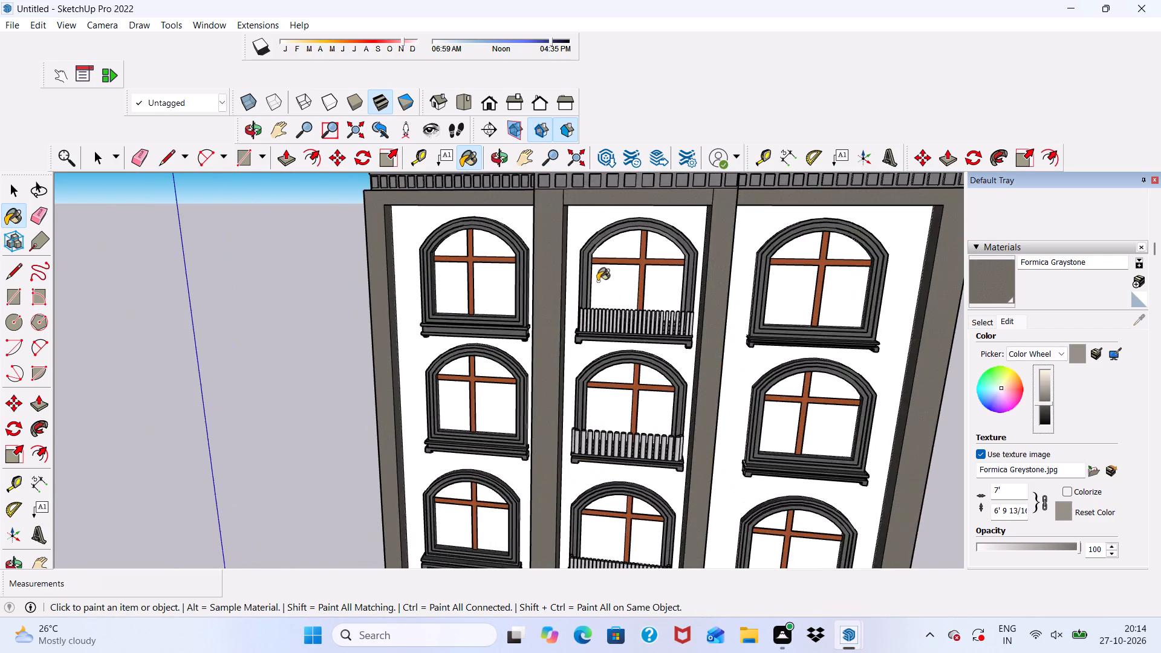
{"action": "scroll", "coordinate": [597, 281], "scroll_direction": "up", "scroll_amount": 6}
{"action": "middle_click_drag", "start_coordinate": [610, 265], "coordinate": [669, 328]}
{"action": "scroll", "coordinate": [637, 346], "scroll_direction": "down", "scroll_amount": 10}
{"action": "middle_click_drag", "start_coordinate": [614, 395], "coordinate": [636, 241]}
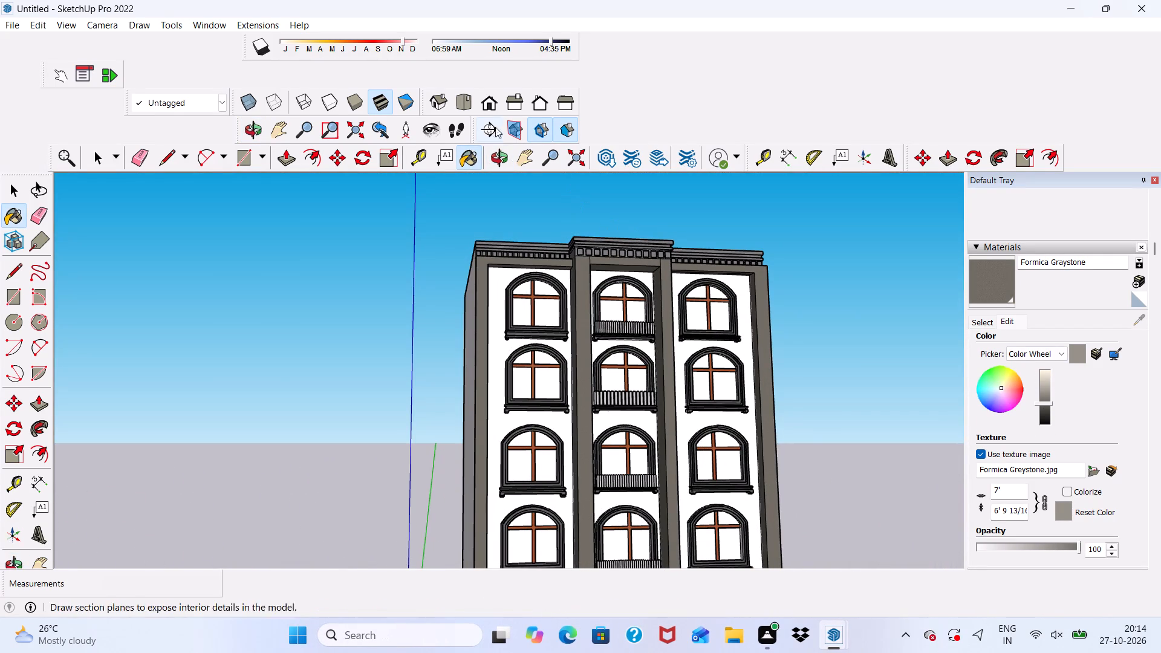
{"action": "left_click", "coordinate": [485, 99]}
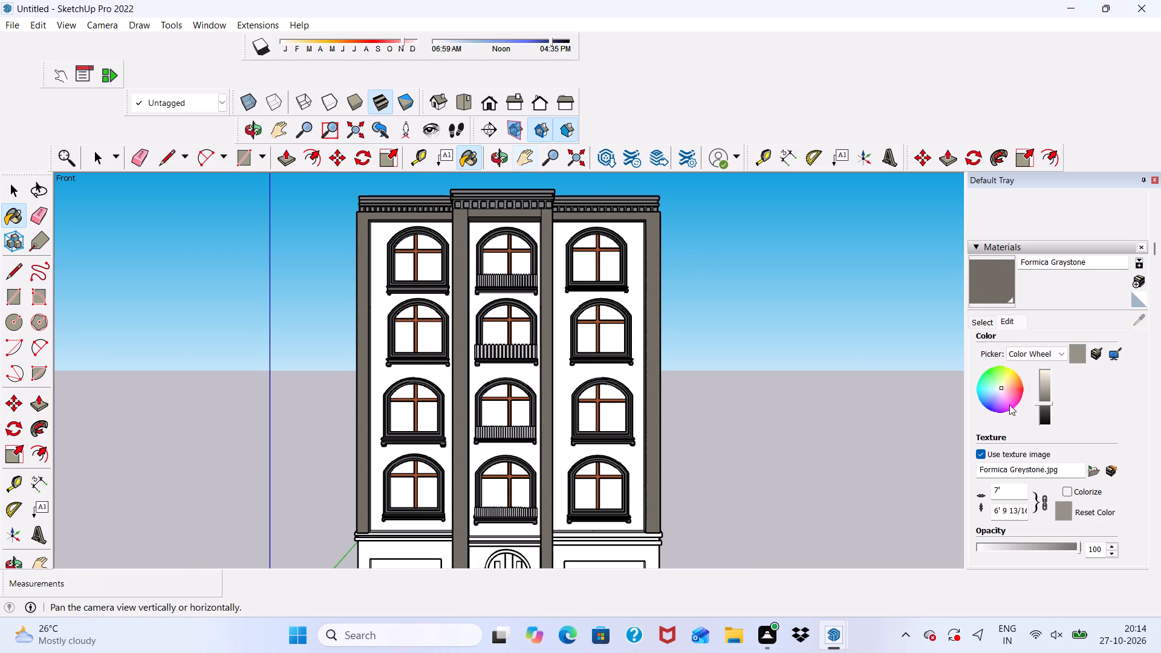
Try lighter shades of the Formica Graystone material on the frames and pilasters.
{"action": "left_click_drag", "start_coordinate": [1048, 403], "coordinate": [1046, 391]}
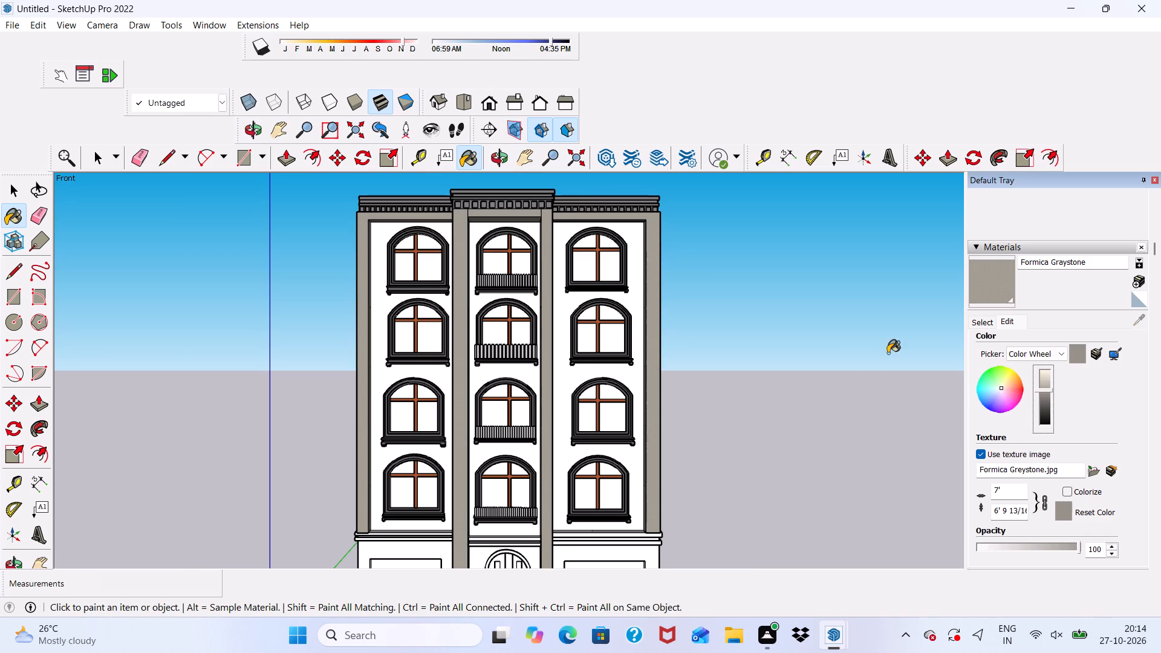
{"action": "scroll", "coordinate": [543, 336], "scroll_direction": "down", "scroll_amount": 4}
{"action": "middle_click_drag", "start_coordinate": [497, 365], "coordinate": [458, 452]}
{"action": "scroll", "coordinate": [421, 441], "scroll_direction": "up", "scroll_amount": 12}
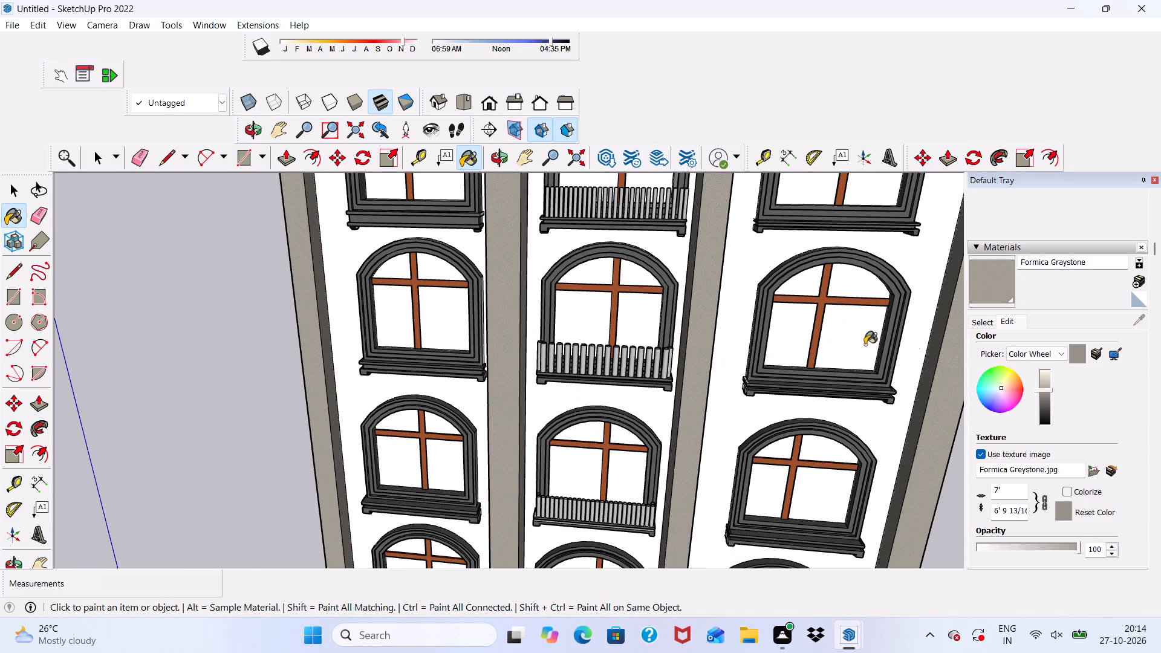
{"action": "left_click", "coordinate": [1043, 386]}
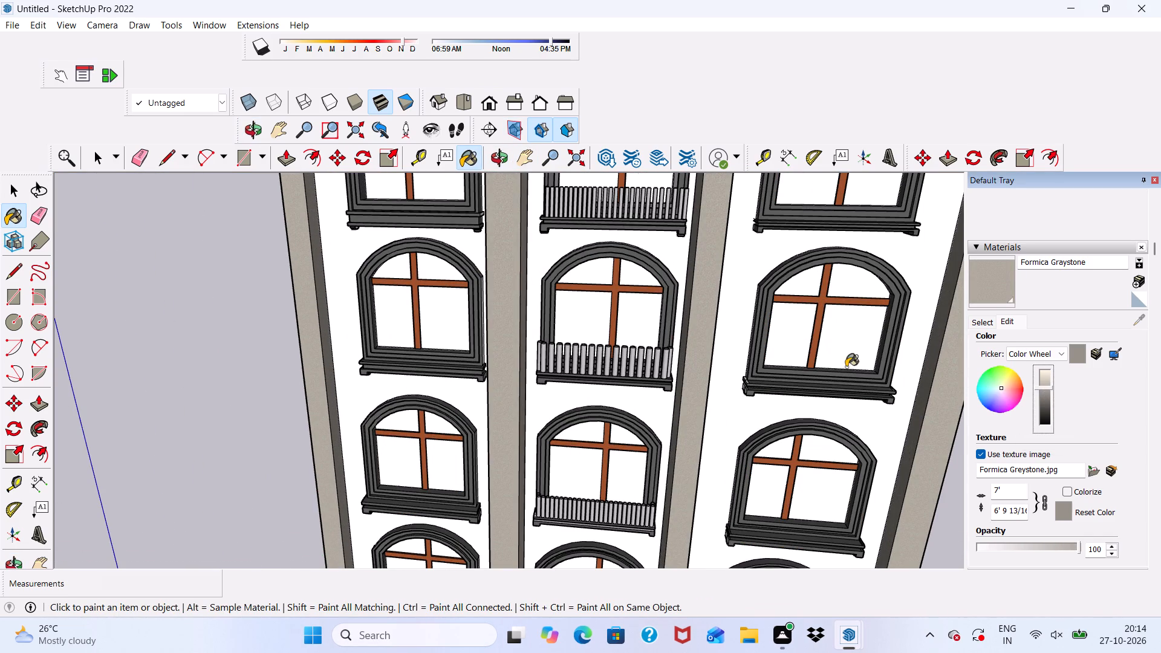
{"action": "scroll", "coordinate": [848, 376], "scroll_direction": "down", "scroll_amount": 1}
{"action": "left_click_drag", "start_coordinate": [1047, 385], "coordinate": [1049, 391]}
Darken the Formica Graystone material slightly by lowering its color brightness.
{"action": "scroll", "coordinate": [944, 415], "scroll_direction": "down", "scroll_amount": 10}
{"action": "middle_click_drag", "start_coordinate": [385, 383], "coordinate": [429, 157]}
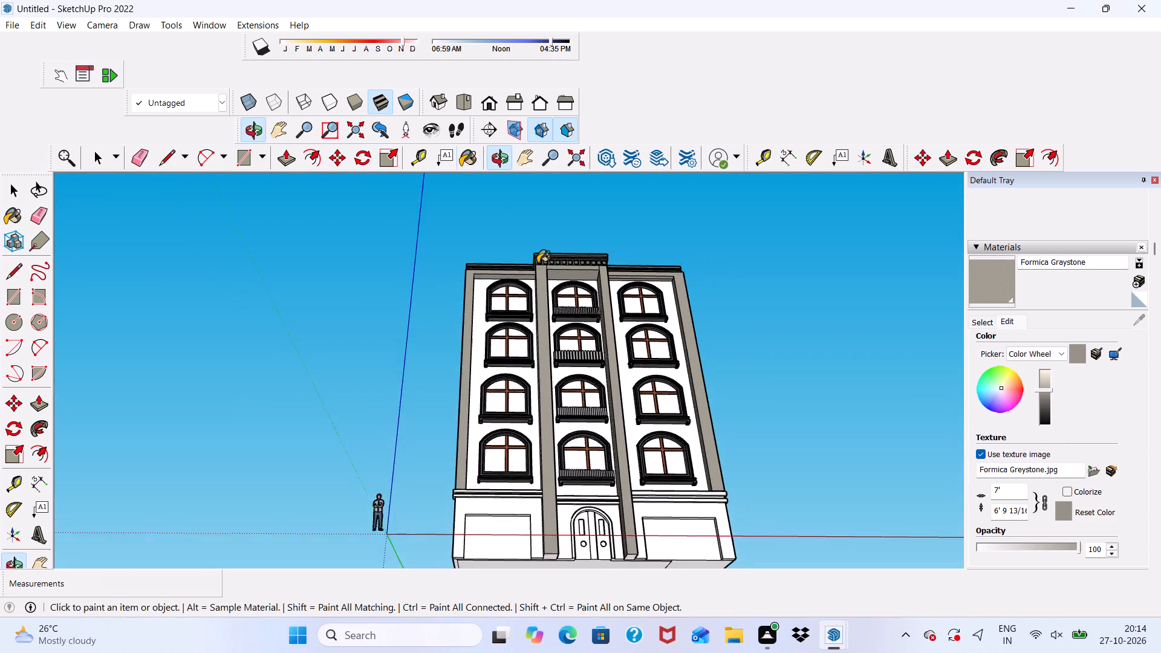
{"action": "scroll", "coordinate": [559, 345], "scroll_direction": "up", "scroll_amount": 9}
{"action": "scroll", "coordinate": [561, 236], "scroll_direction": "down", "scroll_amount": 1}
{"action": "scroll", "coordinate": [561, 226], "scroll_direction": "up", "scroll_amount": 2}
{"action": "scroll", "coordinate": [556, 192], "scroll_direction": "down", "scroll_amount": 3}
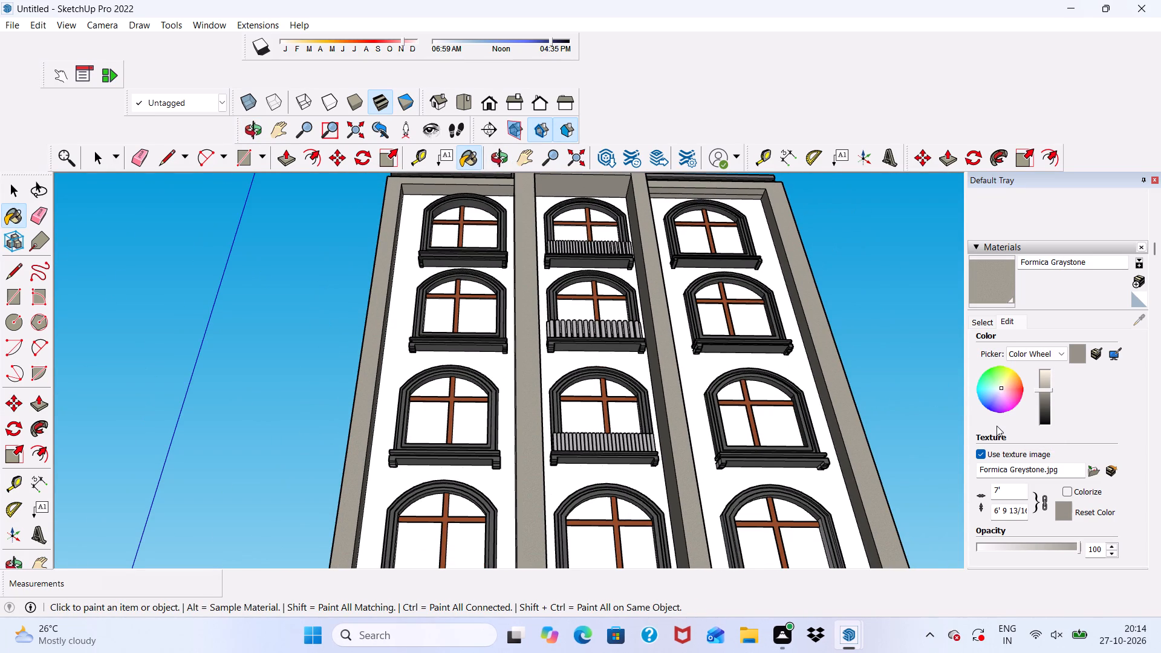
{"action": "left_click", "coordinate": [1045, 392]}
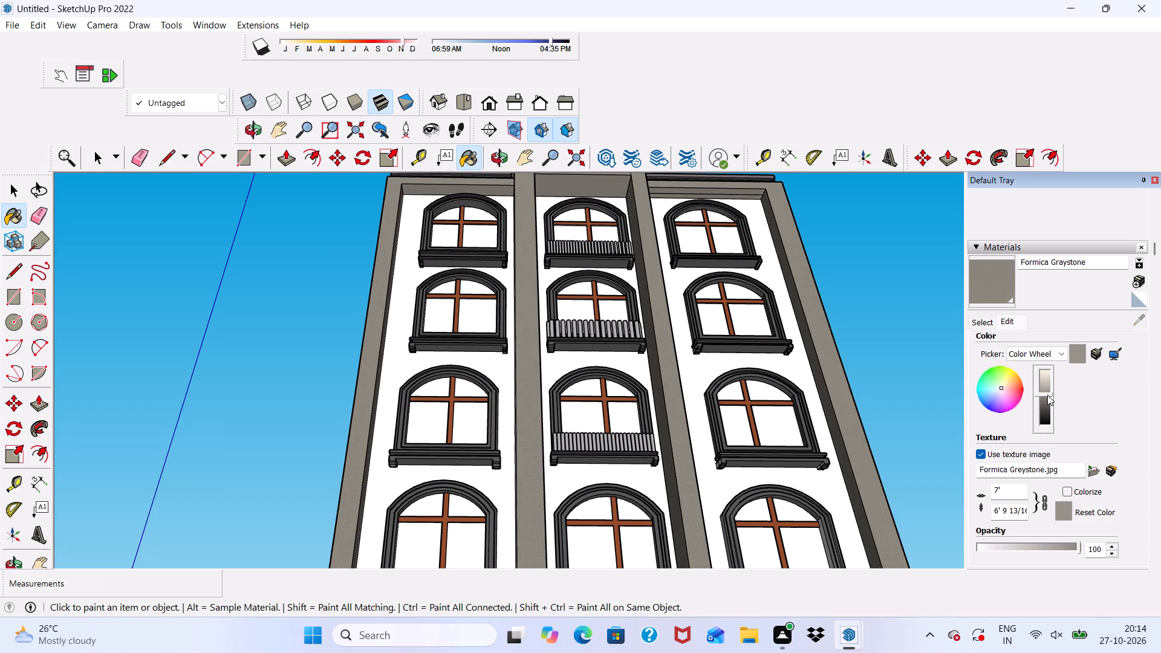
Examine the adjusted Graystone shade on the frames and pilasters, close up and across the whole facade.
{"action": "scroll", "coordinate": [698, 383], "scroll_direction": "down", "scroll_amount": 4}
{"action": "middle_click_drag", "start_coordinate": [634, 335], "coordinate": [652, 544]}
{"action": "scroll", "coordinate": [584, 502], "scroll_direction": "up", "scroll_amount": 4}
{"action": "scroll", "coordinate": [561, 494], "scroll_direction": "down", "scroll_amount": 1}
{"action": "scroll", "coordinate": [478, 516], "scroll_direction": "up", "scroll_amount": 3}
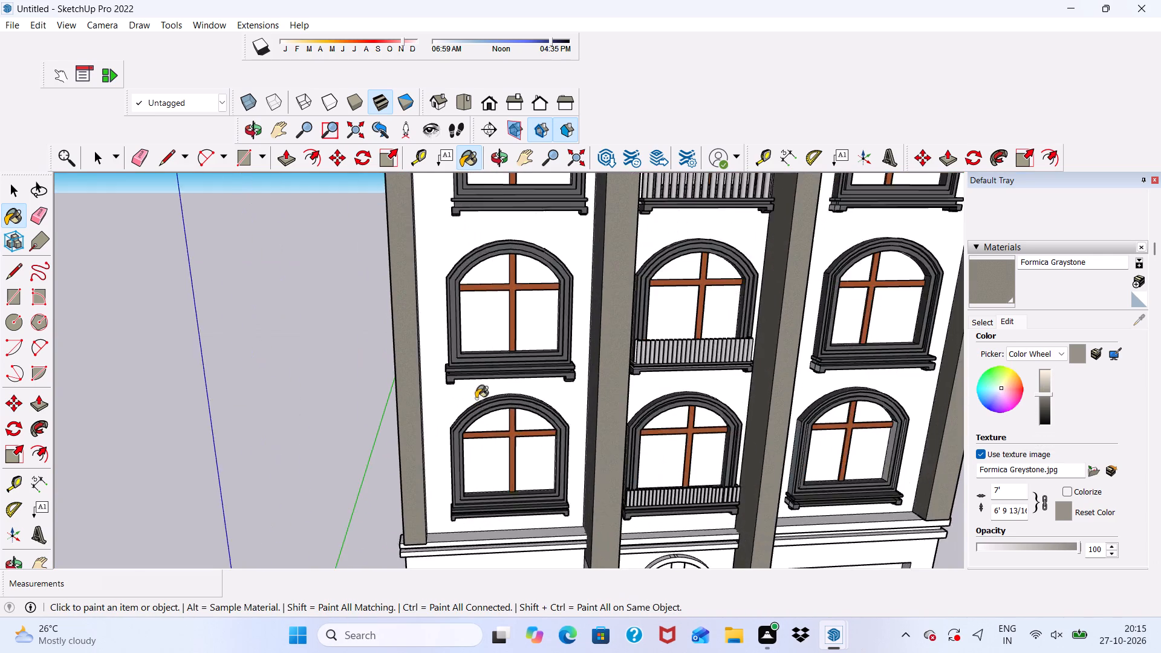
{"action": "scroll", "coordinate": [476, 391], "scroll_direction": "down", "scroll_amount": 3}
{"action": "middle_click_drag", "start_coordinate": [469, 522], "coordinate": [463, 491]}
{"action": "scroll", "coordinate": [463, 491], "scroll_direction": "up", "scroll_amount": 4}
{"action": "scroll", "coordinate": [448, 484], "scroll_direction": "down", "scroll_amount": 2}
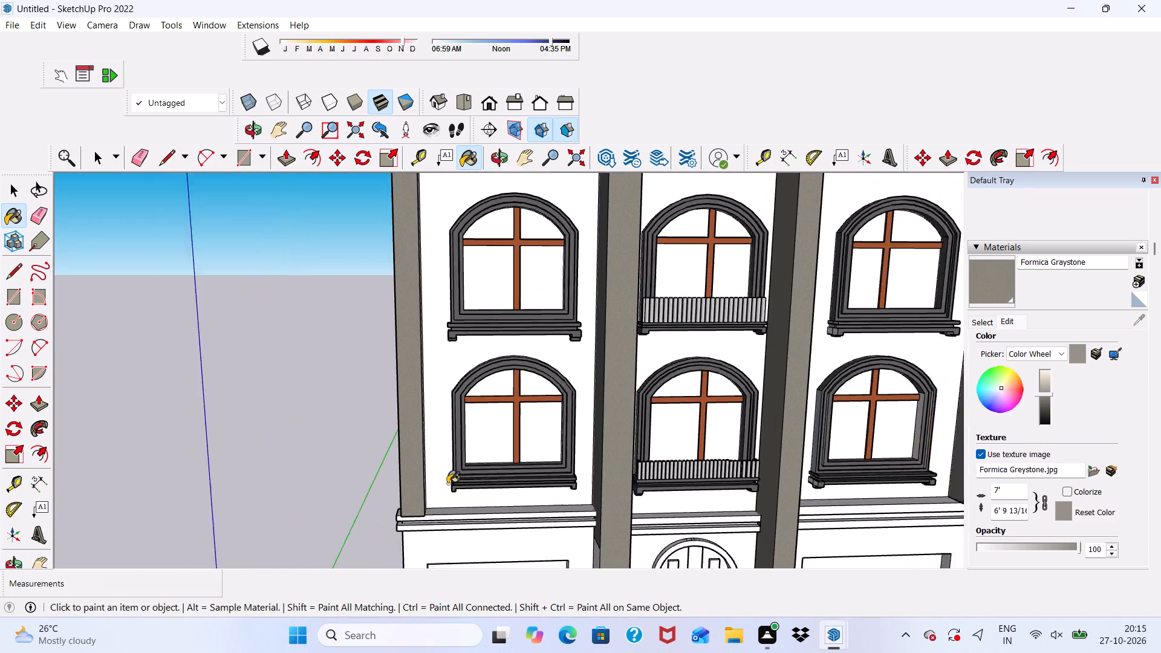
{"action": "scroll", "coordinate": [447, 484], "scroll_direction": "down", "scroll_amount": 2}
{"action": "scroll", "coordinate": [480, 574], "scroll_direction": "up", "scroll_amount": 1}
{"action": "scroll", "coordinate": [475, 492], "scroll_direction": "down", "scroll_amount": 8}
{"action": "scroll", "coordinate": [550, 475], "scroll_direction": "up", "scroll_amount": 4}
{"action": "scroll", "coordinate": [551, 470], "scroll_direction": "down", "scroll_amount": 3}
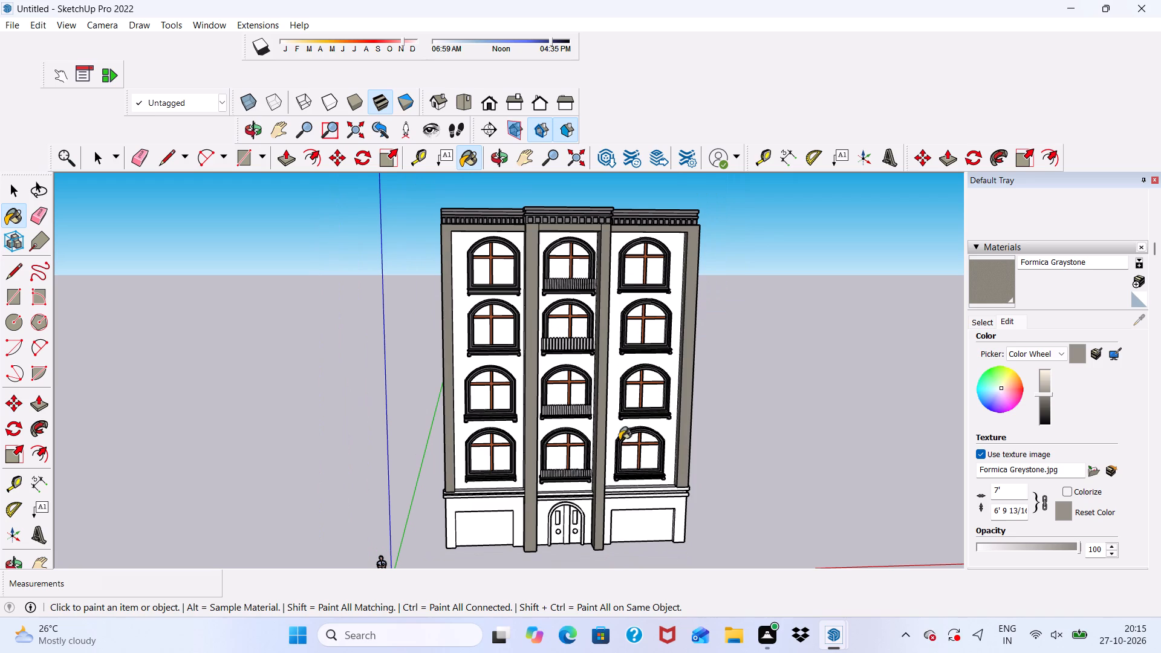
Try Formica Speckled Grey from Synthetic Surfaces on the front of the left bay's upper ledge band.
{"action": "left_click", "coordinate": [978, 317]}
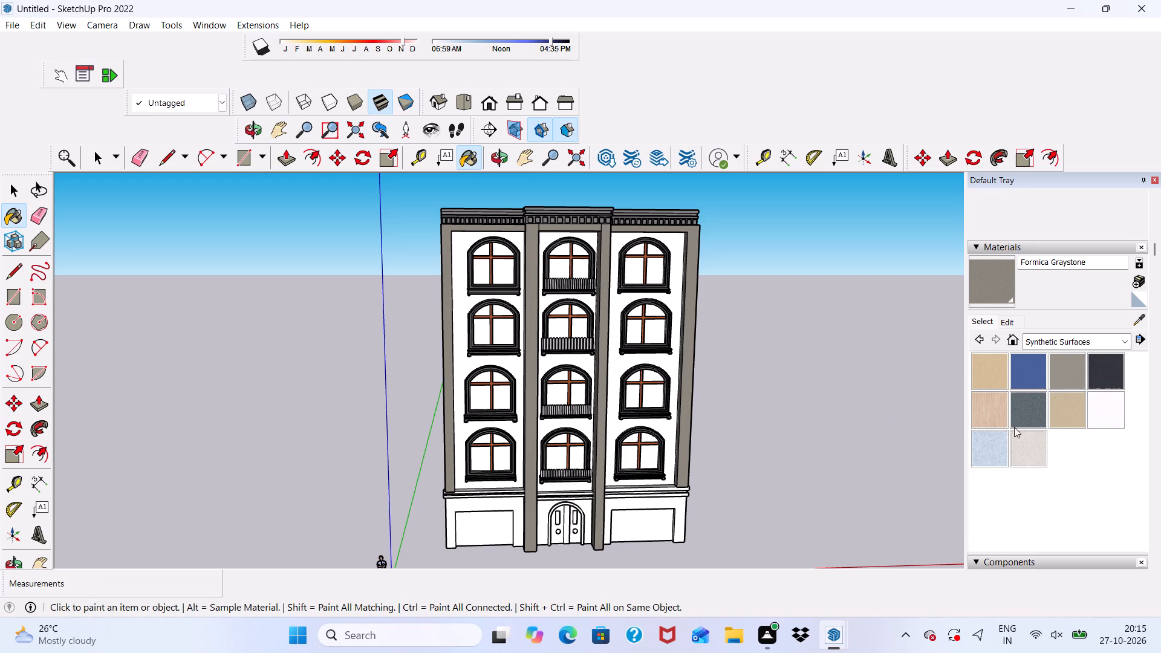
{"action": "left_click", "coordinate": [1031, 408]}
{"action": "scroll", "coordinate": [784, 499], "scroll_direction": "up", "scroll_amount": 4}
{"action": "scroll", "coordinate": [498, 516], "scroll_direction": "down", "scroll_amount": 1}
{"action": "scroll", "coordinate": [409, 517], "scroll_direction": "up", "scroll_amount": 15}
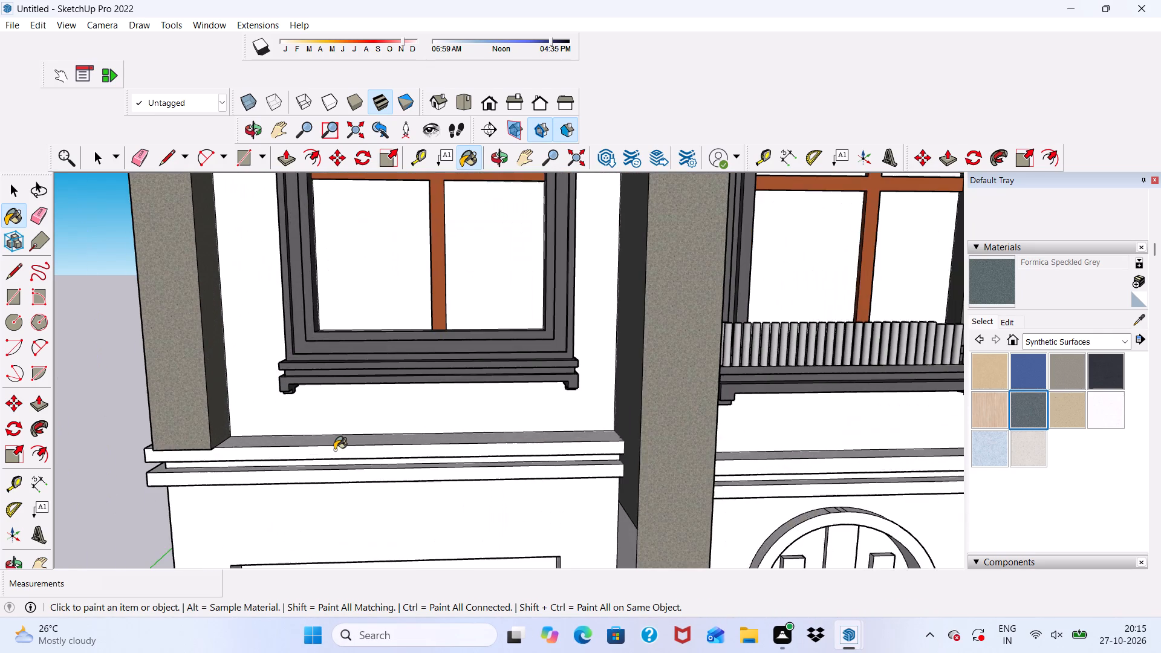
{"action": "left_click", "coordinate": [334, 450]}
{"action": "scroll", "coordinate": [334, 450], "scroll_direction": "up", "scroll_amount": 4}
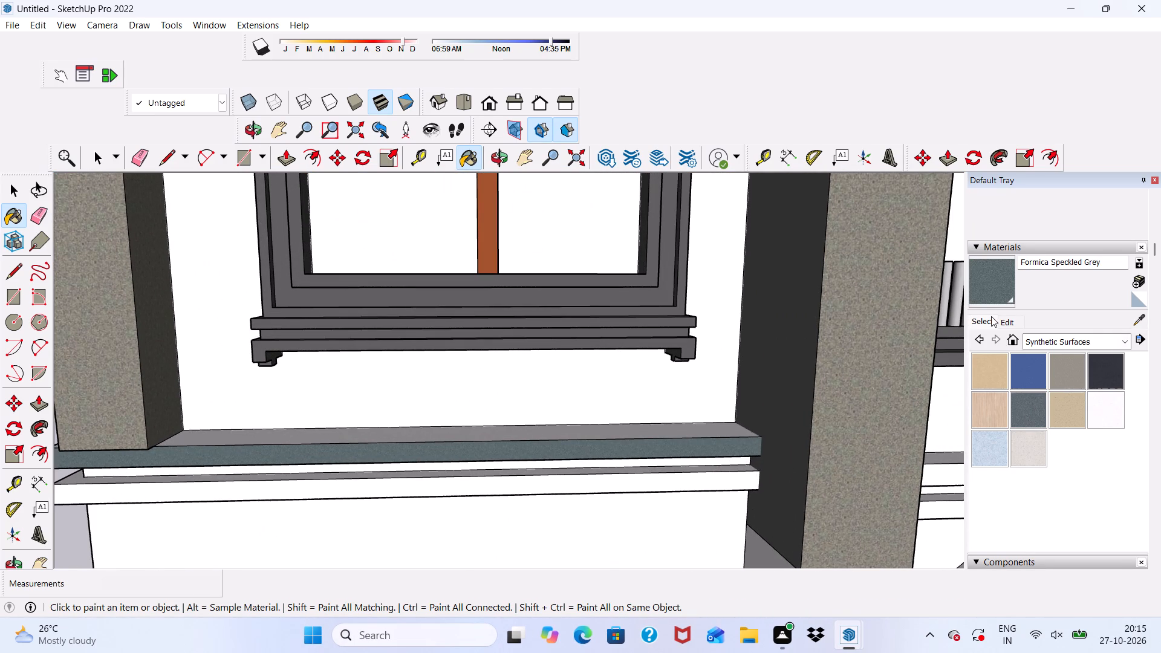
Paint the front and top of the left bay's upper ledge band with 0134_DimGray from Colors-Named.
{"action": "left_click", "coordinate": [1120, 346]}
{"action": "left_click", "coordinate": [1065, 404]}
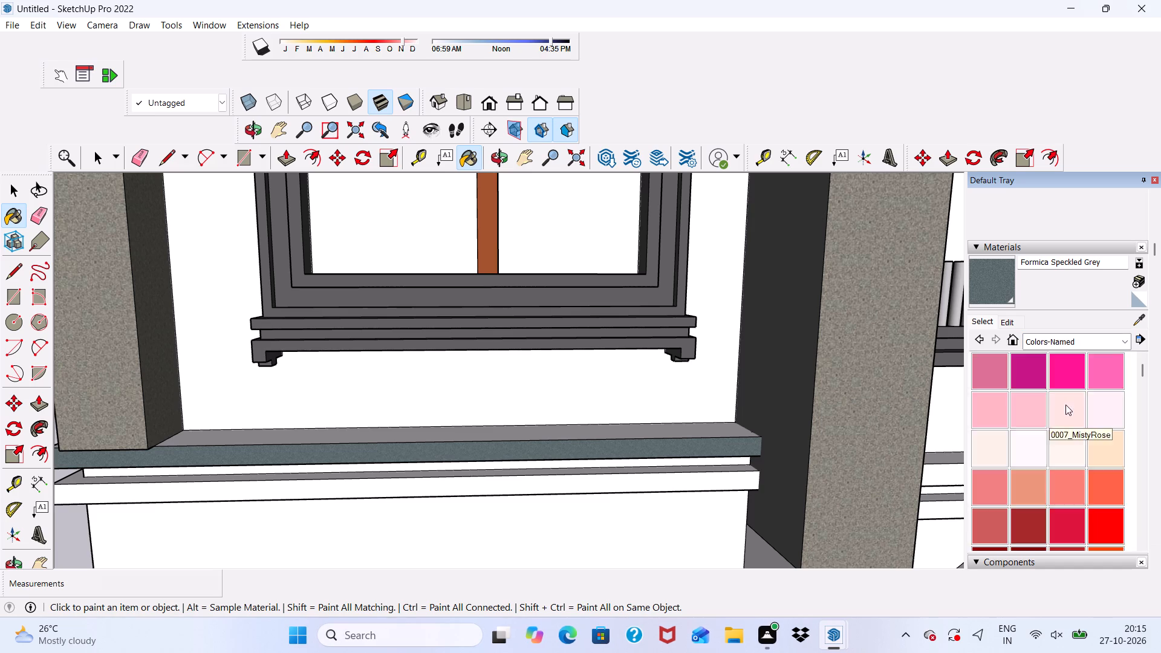
{"action": "scroll", "coordinate": [1065, 404], "scroll_direction": "down", "scroll_amount": 19}
{"action": "scroll", "coordinate": [1058, 404], "scroll_direction": "up", "scroll_amount": 2}
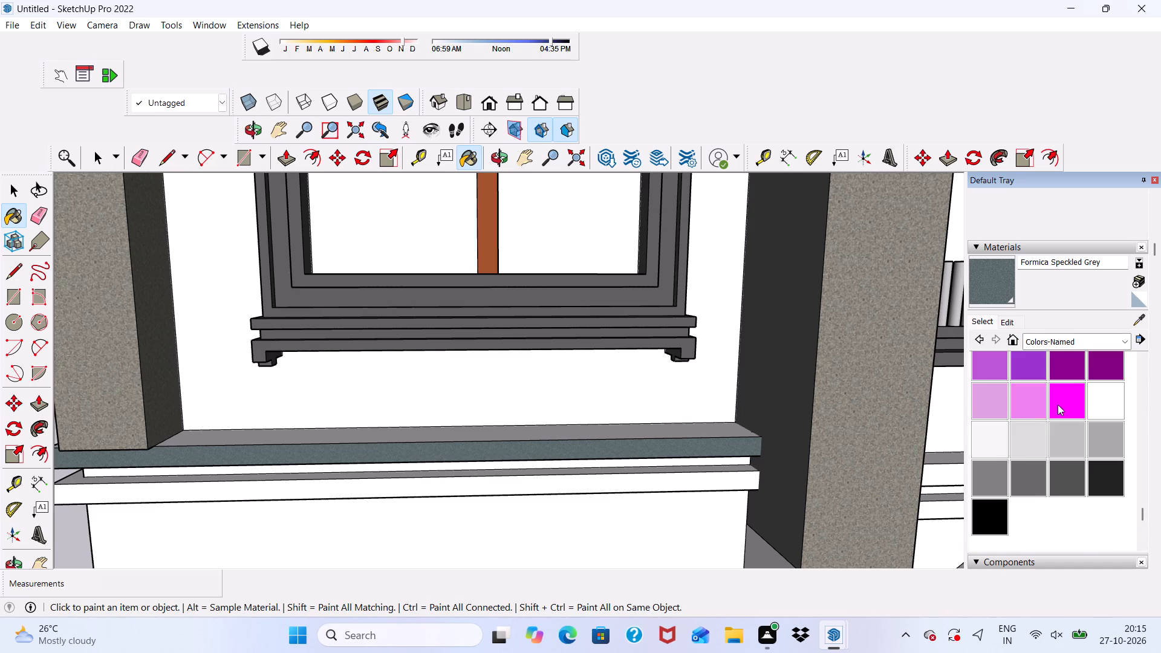
{"action": "left_click", "coordinate": [1032, 469]}
{"action": "scroll", "coordinate": [744, 486], "scroll_direction": "up", "scroll_amount": 4}
{"action": "left_click", "coordinate": [704, 433]}
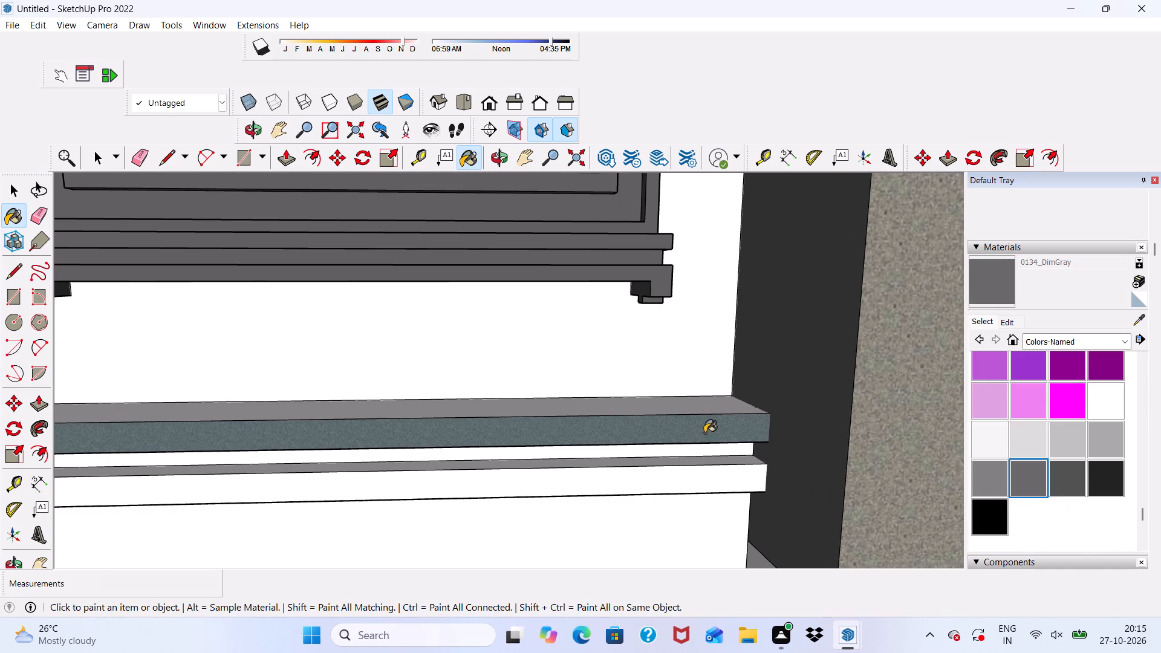
{"action": "middle_click_drag", "start_coordinate": [704, 433], "coordinate": [699, 573]}
{"action": "left_click", "coordinate": [639, 460]}
{"action": "scroll", "coordinate": [643, 444], "scroll_direction": "down", "scroll_amount": 2}
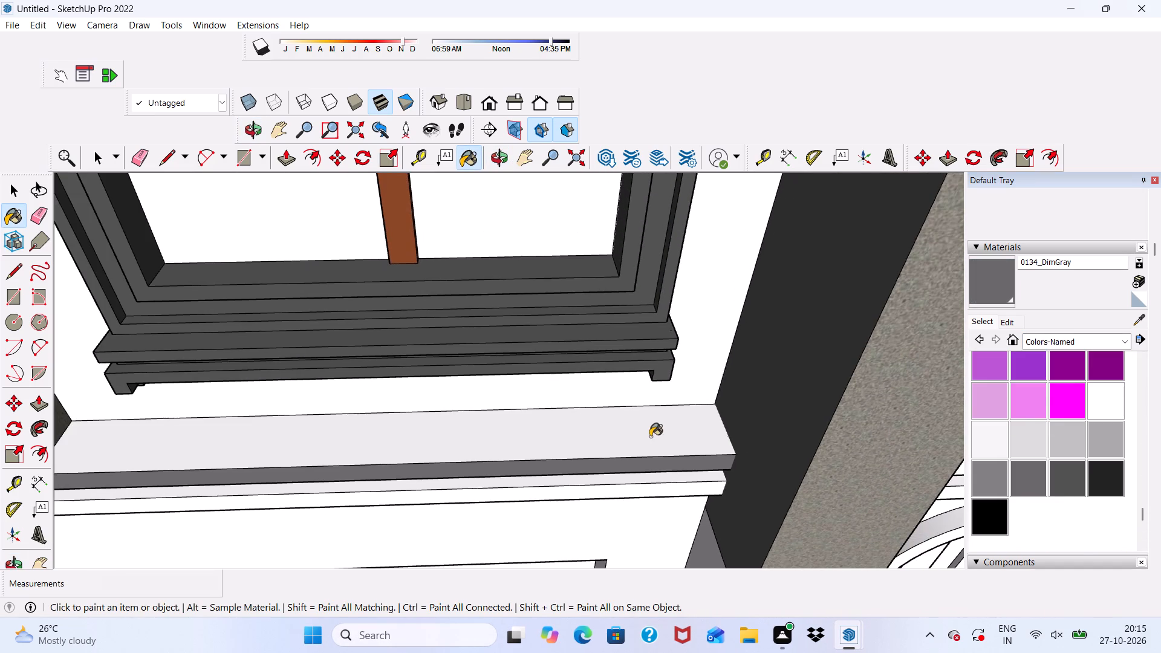
{"action": "left_click", "coordinate": [650, 437]}
Paint the left ledge's upper underside, the recessed strip, and the lower band's front and underside with 0134_DimGray.
{"action": "scroll", "coordinate": [650, 437], "scroll_direction": "down", "scroll_amount": 2}
{"action": "middle_click_drag", "start_coordinate": [654, 448], "coordinate": [643, 183]}
{"action": "scroll", "coordinate": [528, 459], "scroll_direction": "up", "scroll_amount": 8}
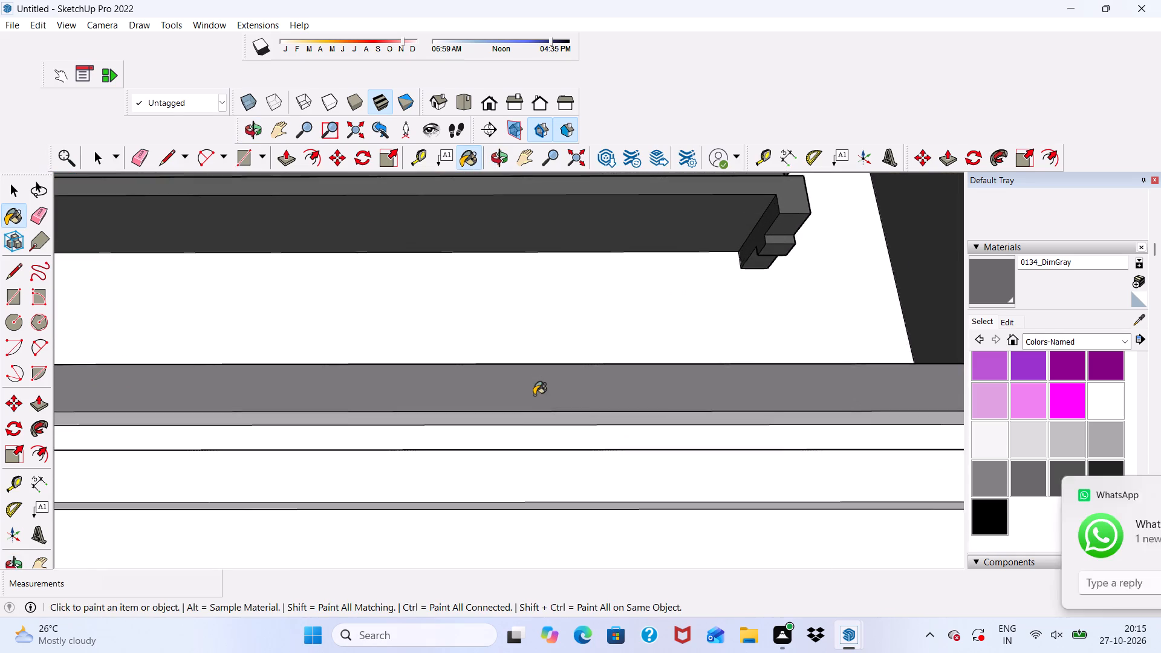
{"action": "scroll", "coordinate": [534, 395], "scroll_direction": "up", "scroll_amount": 3}
{"action": "left_click", "coordinate": [527, 421]}
{"action": "left_click", "coordinate": [522, 445]}
{"action": "scroll", "coordinate": [512, 391], "scroll_direction": "down", "scroll_amount": 7}
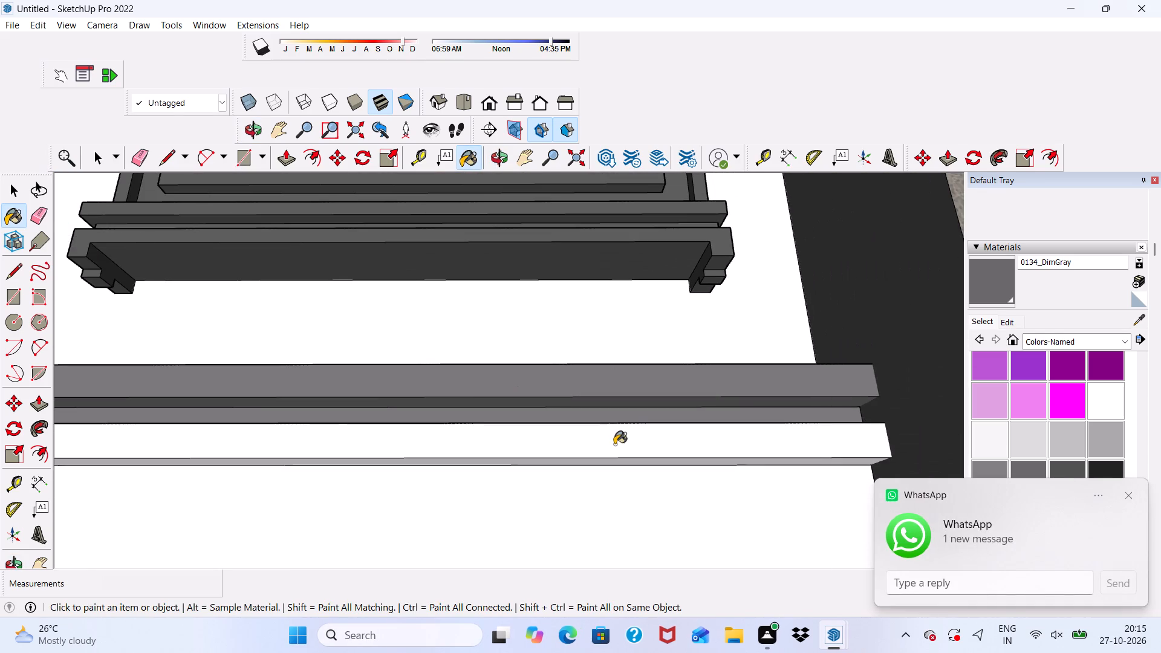
{"action": "left_click", "coordinate": [614, 444]}
{"action": "scroll", "coordinate": [615, 447], "scroll_direction": "down", "scroll_amount": 3}
{"action": "middle_click_drag", "start_coordinate": [616, 459], "coordinate": [616, 398]}
{"action": "scroll", "coordinate": [611, 429], "scroll_direction": "up", "scroll_amount": 4}
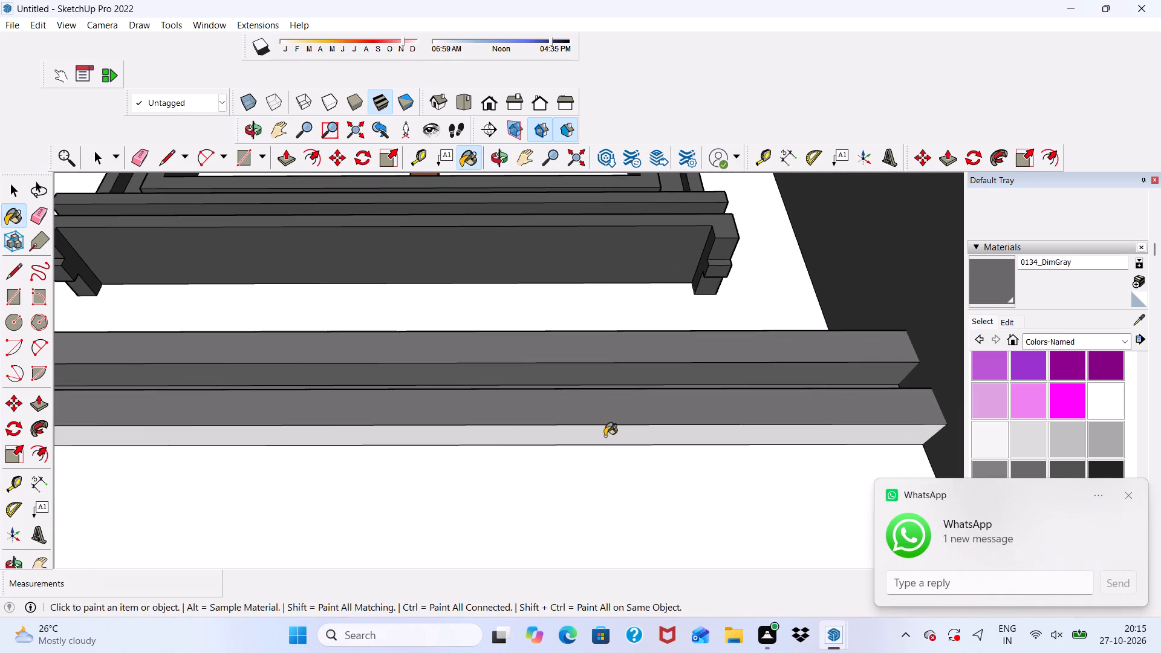
{"action": "left_click", "coordinate": [605, 436]}
Paint the exposed bottom face of the left bay's outer frame, just above the ledge, with 0134_DimGray.
{"action": "scroll", "coordinate": [644, 379], "scroll_direction": "down", "scroll_amount": 11}
{"action": "scroll", "coordinate": [359, 410], "scroll_direction": "up", "scroll_amount": 5}
{"action": "scroll", "coordinate": [371, 316], "scroll_direction": "up", "scroll_amount": 3}
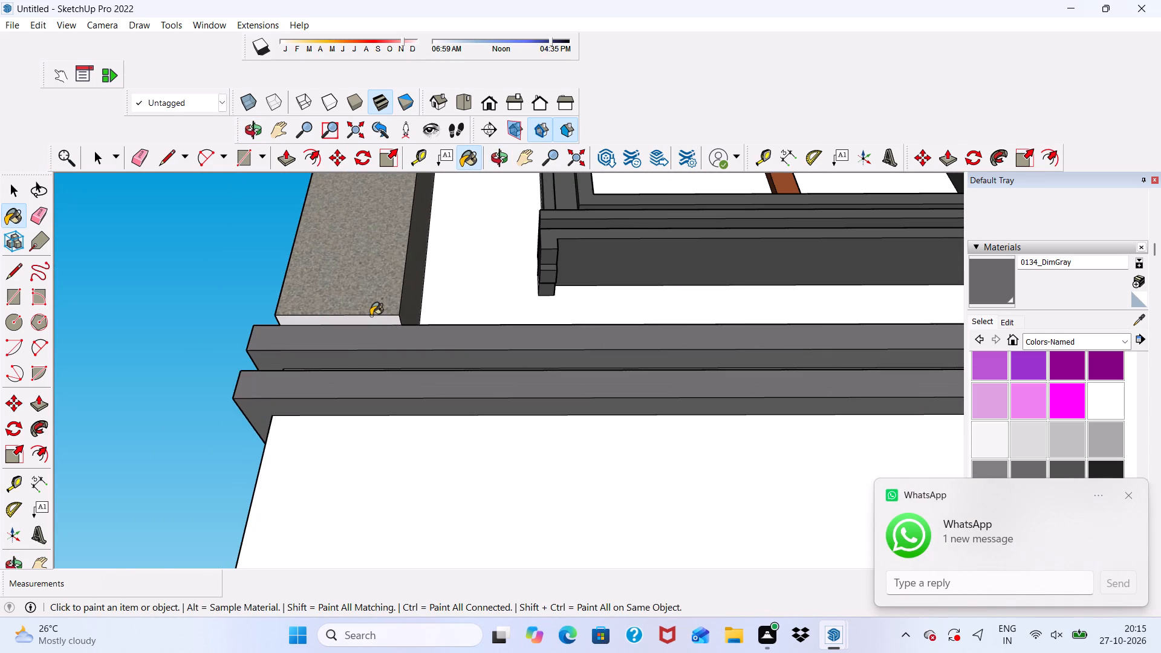
{"action": "left_click", "coordinate": [369, 319]}
Paint the faces of the ledge bands and recessed strip at the building's outer left end with 0134_DimGray.
{"action": "scroll", "coordinate": [374, 345], "scroll_direction": "down", "scroll_amount": 2}
{"action": "middle_click_drag", "start_coordinate": [380, 365], "coordinate": [445, 534]}
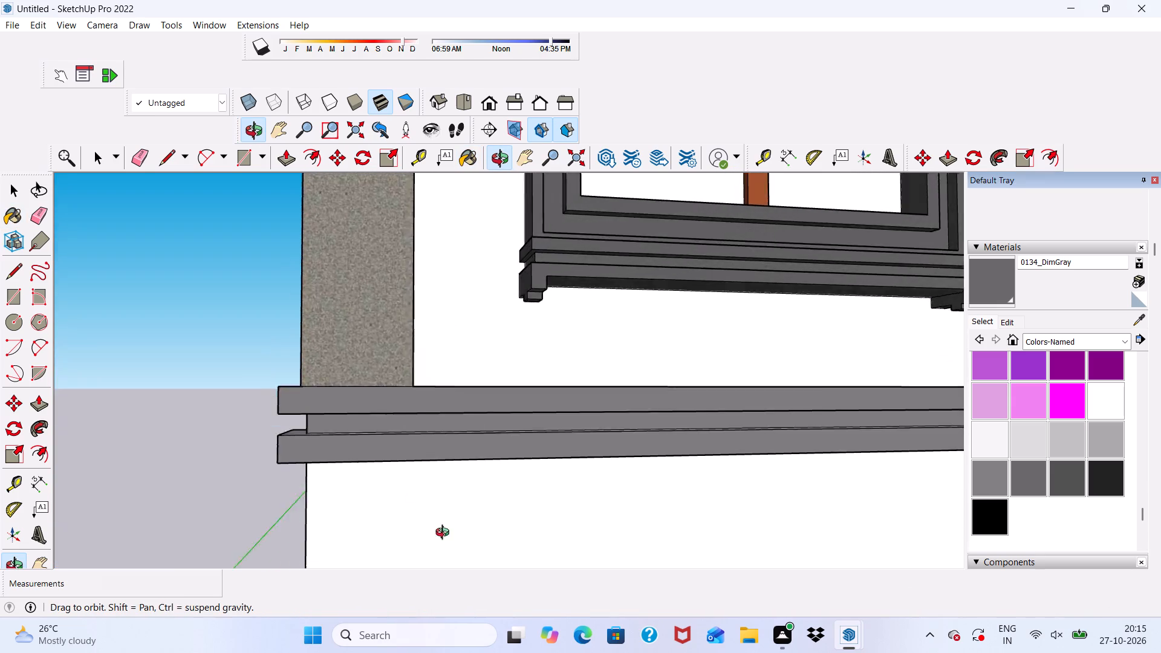
{"action": "middle_click_drag", "start_coordinate": [445, 534], "coordinate": [441, 530]}
{"action": "scroll", "coordinate": [304, 493], "scroll_direction": "down", "scroll_amount": 1}
{"action": "middle_click_drag", "start_coordinate": [302, 493], "coordinate": [605, 536]}
{"action": "scroll", "coordinate": [615, 529], "scroll_direction": "up", "scroll_amount": 4}
{"action": "left_click", "coordinate": [578, 463]}
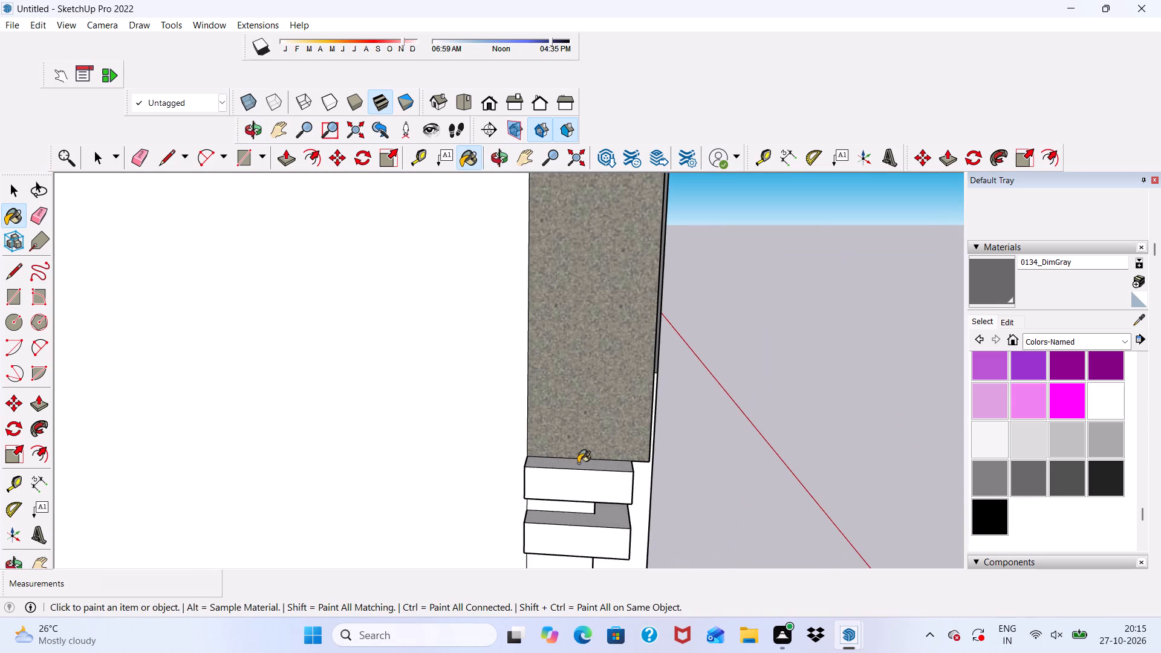
{"action": "scroll", "coordinate": [574, 476], "scroll_direction": "up", "scroll_amount": 2}
{"action": "left_click", "coordinate": [574, 477]}
{"action": "scroll", "coordinate": [541, 544], "scroll_direction": "down", "scroll_amount": 1}
{"action": "middle_click_drag", "start_coordinate": [541, 544], "coordinate": [540, 475]}
{"action": "scroll", "coordinate": [540, 475], "scroll_direction": "up", "scroll_amount": 4}
{"action": "left_click", "coordinate": [544, 463]}
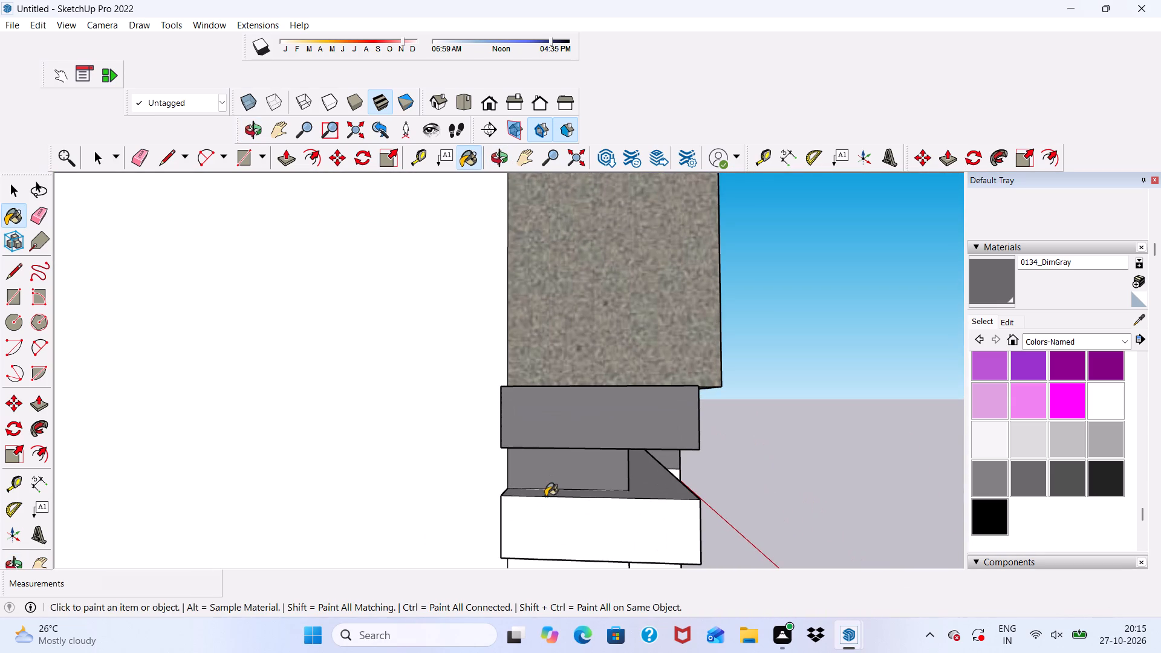
{"action": "left_click", "coordinate": [545, 496]}
{"action": "left_click", "coordinate": [661, 495]}
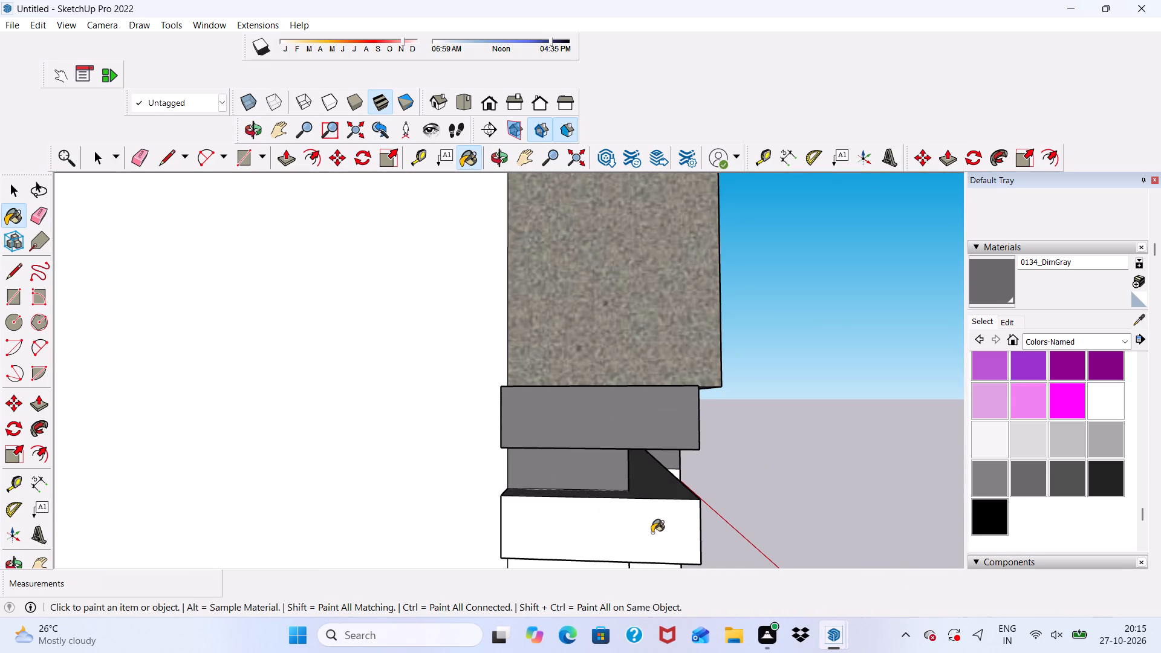
{"action": "left_click", "coordinate": [652, 533]}
Paint the upper band, recessed strip and lower band of the center bay's ledge above the door with 0134_DimGray.
{"action": "middle_click_drag", "start_coordinate": [651, 533], "coordinate": [366, 445]}
{"action": "scroll", "coordinate": [366, 455], "scroll_direction": "down", "scroll_amount": 11}
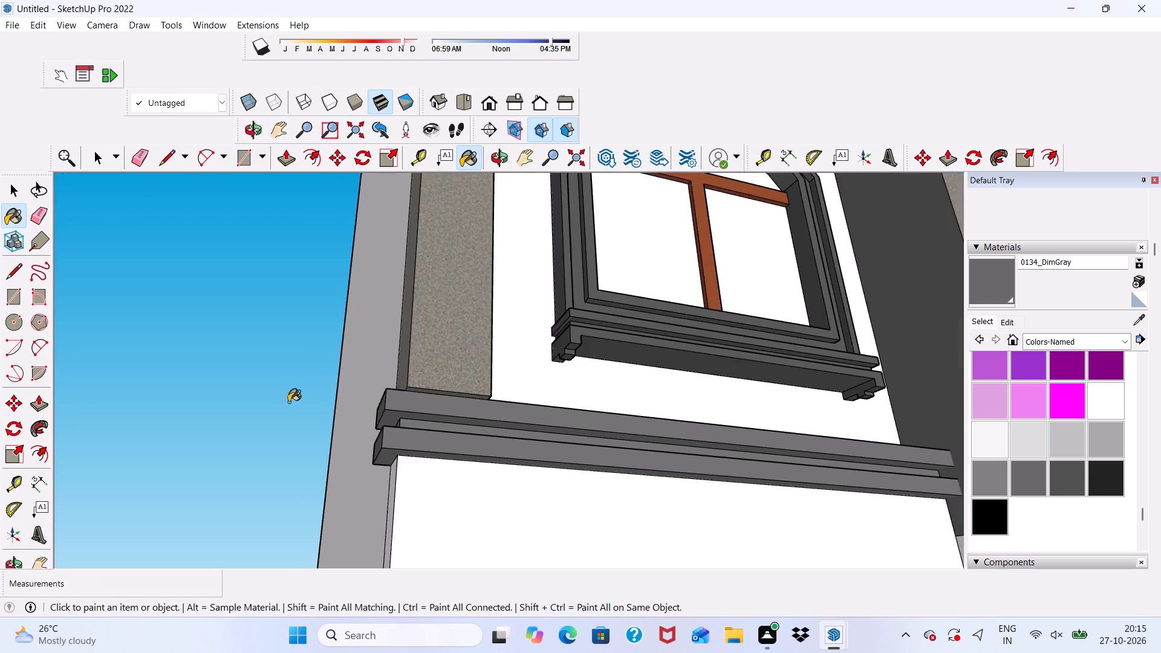
{"action": "scroll", "coordinate": [288, 402], "scroll_direction": "down", "scroll_amount": 7}
{"action": "scroll", "coordinate": [589, 447], "scroll_direction": "up", "scroll_amount": 8}
{"action": "middle_click_drag", "start_coordinate": [567, 420], "coordinate": [663, 482]}
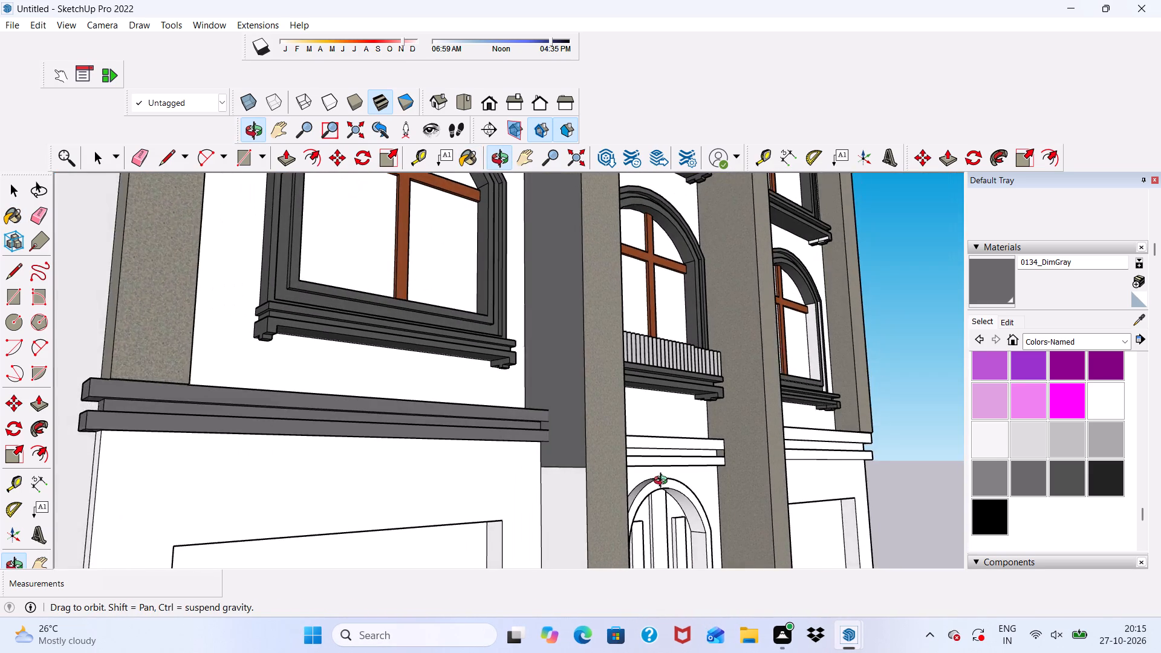
{"action": "middle_click_drag", "start_coordinate": [663, 482], "coordinate": [657, 484]}
{"action": "middle_click_drag", "start_coordinate": [504, 500], "coordinate": [350, 538]}
{"action": "scroll", "coordinate": [515, 470], "scroll_direction": "up", "scroll_amount": 9}
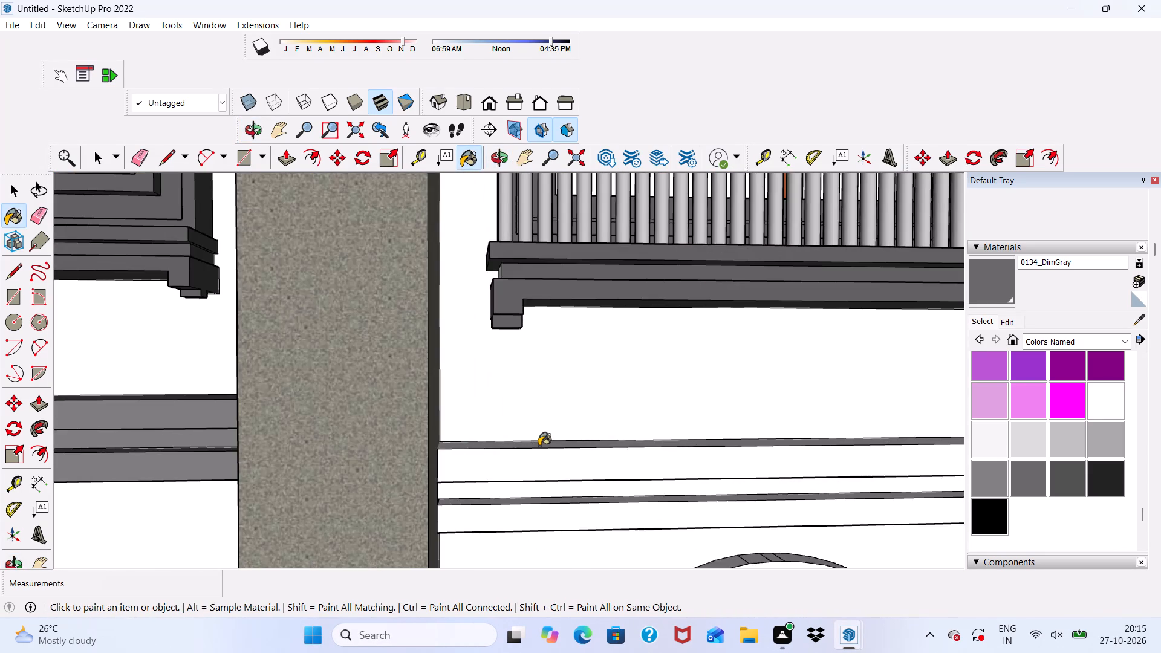
{"action": "left_click", "coordinate": [539, 446]}
{"action": "scroll", "coordinate": [539, 446], "scroll_direction": "up", "scroll_amount": 4}
{"action": "left_click", "coordinate": [533, 470]}
{"action": "scroll", "coordinate": [516, 501], "scroll_direction": "down", "scroll_amount": 1}
{"action": "middle_click_drag", "start_coordinate": [511, 516], "coordinate": [476, 348]}
{"action": "scroll", "coordinate": [445, 450], "scroll_direction": "up", "scroll_amount": 4}
{"action": "left_click", "coordinate": [444, 443]}
{"action": "left_click", "coordinate": [442, 470]}
{"action": "left_click", "coordinate": [435, 483]}
{"action": "scroll", "coordinate": [434, 489], "scroll_direction": "down", "scroll_amount": 3}
{"action": "left_click", "coordinate": [411, 550]}
Paint the top face of the center bay's lower ledge band with 0134_DimGray.
{"action": "scroll", "coordinate": [443, 507], "scroll_direction": "down", "scroll_amount": 1}
{"action": "middle_click_drag", "start_coordinate": [443, 507], "coordinate": [445, 652]}
{"action": "scroll", "coordinate": [527, 232], "scroll_direction": "up", "scroll_amount": 1}
{"action": "scroll", "coordinate": [527, 232], "scroll_direction": "down", "scroll_amount": 2}
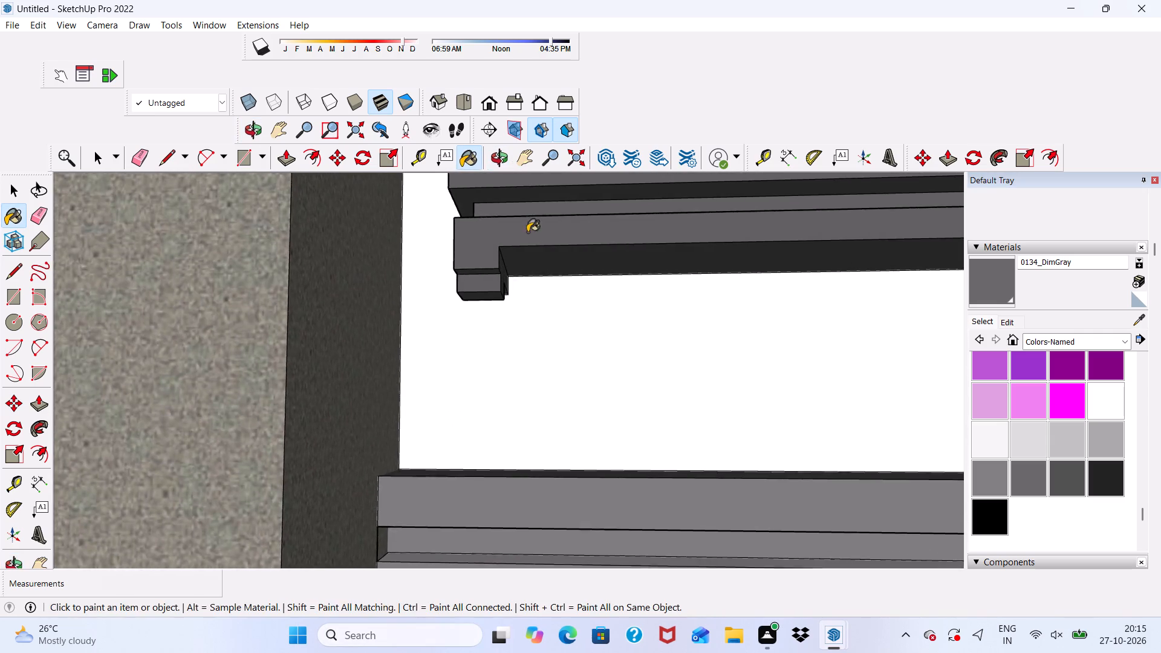
{"action": "scroll", "coordinate": [527, 232], "scroll_direction": "down", "scroll_amount": 2}
{"action": "middle_click_drag", "start_coordinate": [528, 404], "coordinate": [534, 516]}
{"action": "scroll", "coordinate": [533, 516], "scroll_direction": "up", "scroll_amount": 9}
{"action": "left_click", "coordinate": [496, 448]}
{"action": "scroll", "coordinate": [492, 447], "scroll_direction": "down", "scroll_amount": 2}
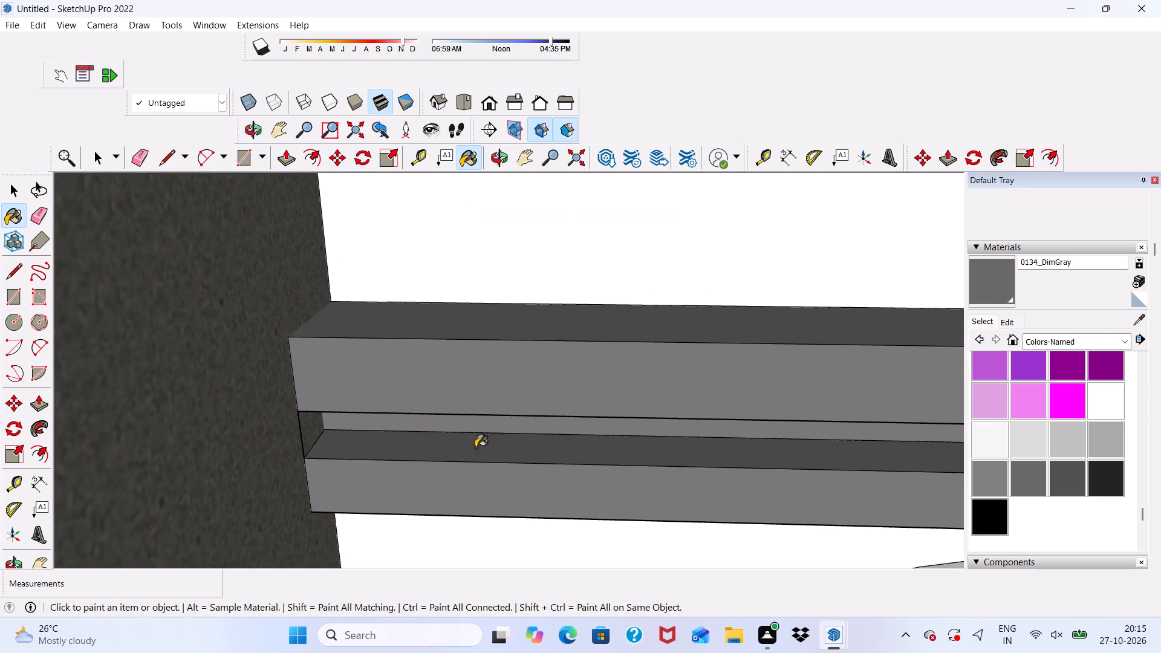
Paint the top and front of the right bay's upper ledge band and its recessed strip with 0134_DimGray.
{"action": "scroll", "coordinate": [475, 447], "scroll_direction": "down", "scroll_amount": 20}
{"action": "scroll", "coordinate": [475, 447], "scroll_direction": "down", "scroll_amount": 2}
{"action": "scroll", "coordinate": [700, 359], "scroll_direction": "up", "scroll_amount": 6}
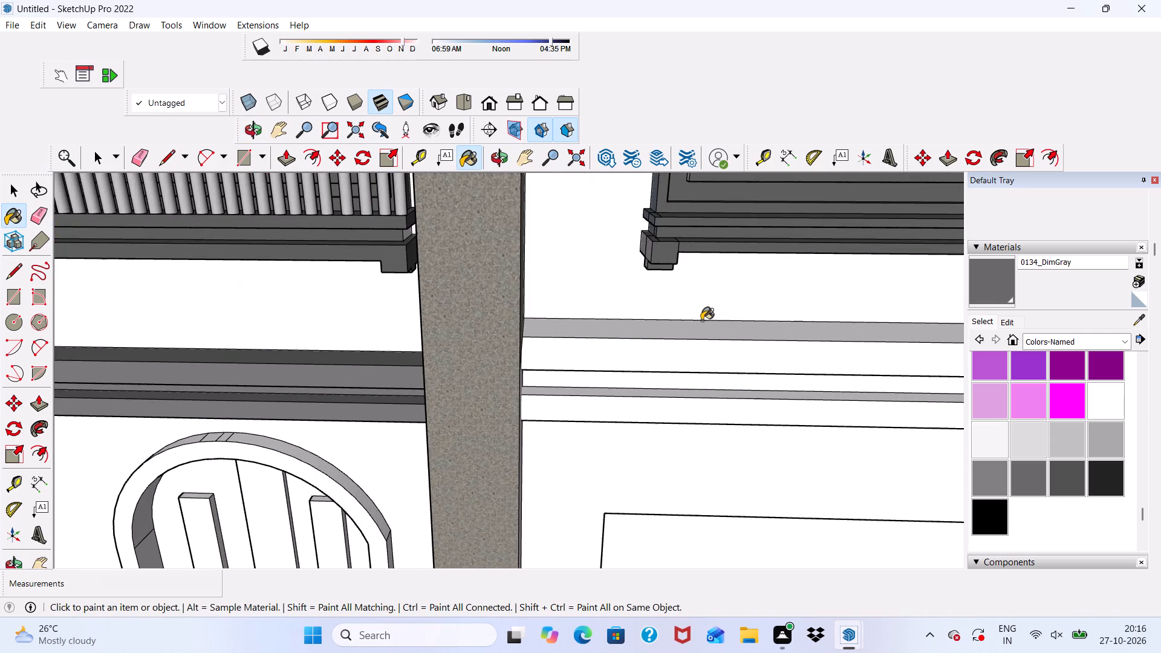
{"action": "left_click", "coordinate": [701, 320]}
{"action": "scroll", "coordinate": [584, 386], "scroll_direction": "up", "scroll_amount": 4}
{"action": "left_click", "coordinate": [575, 296]}
{"action": "left_click", "coordinate": [562, 333]}
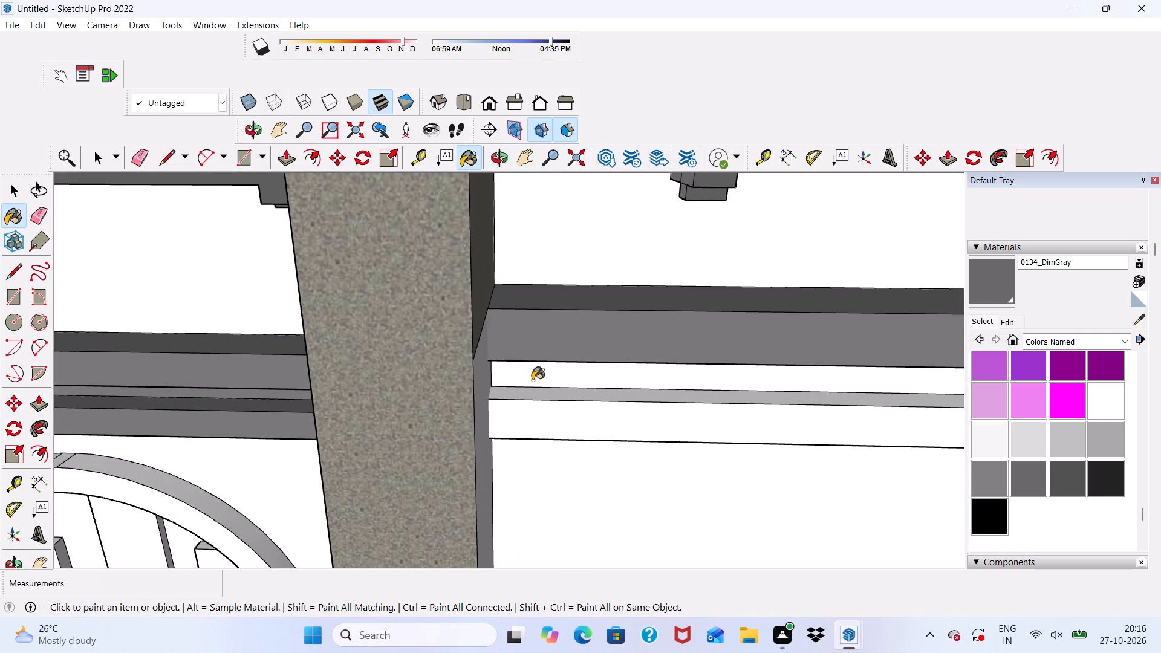
{"action": "left_click", "coordinate": [532, 380]}
Paint the upper band's underside and the front, underside and top of the lower band on the right bay's ledge with 0134_DimGray.
{"action": "middle_click_drag", "start_coordinate": [532, 380], "coordinate": [521, 238]}
{"action": "scroll", "coordinate": [521, 270], "scroll_direction": "up", "scroll_amount": 5}
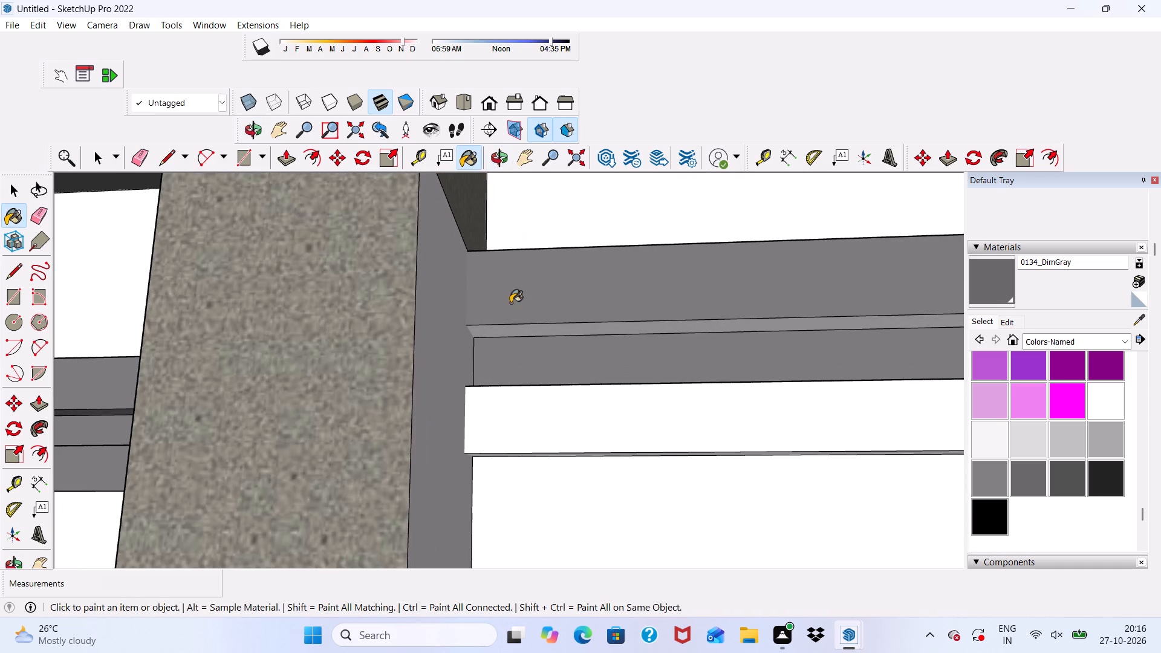
{"action": "left_click", "coordinate": [501, 331]}
{"action": "left_click", "coordinate": [506, 427]}
{"action": "middle_click_drag", "start_coordinate": [506, 458], "coordinate": [541, 331]}
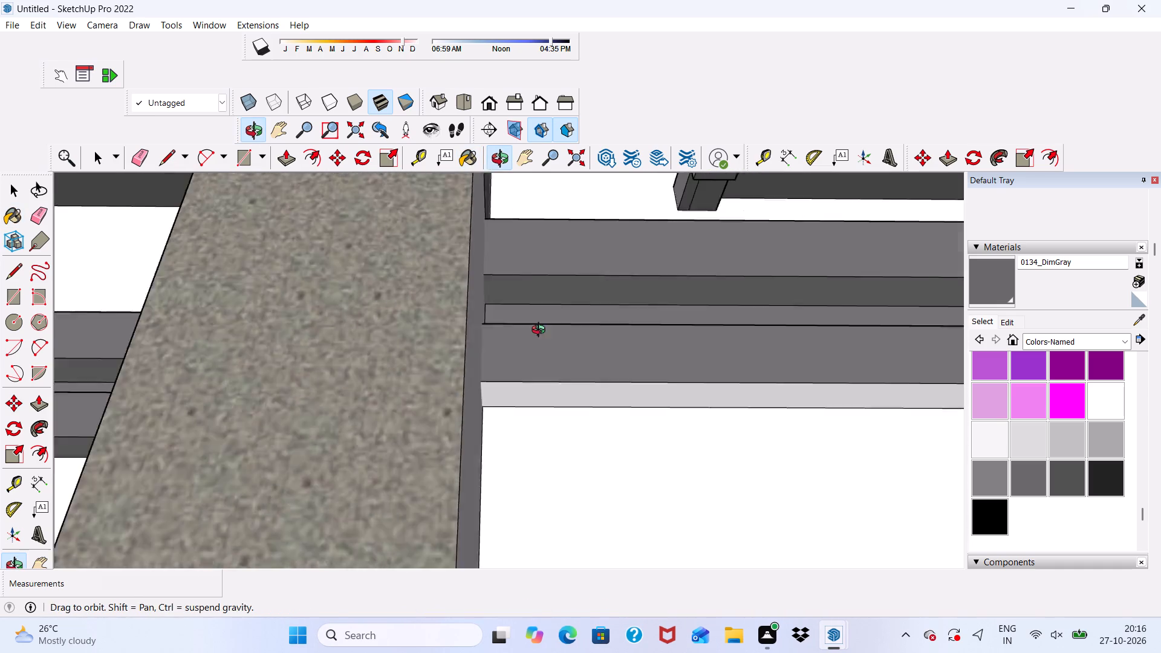
{"action": "middle_click_drag", "start_coordinate": [541, 331], "coordinate": [542, 326]}
{"action": "left_click", "coordinate": [545, 365]}
{"action": "scroll", "coordinate": [573, 320], "scroll_direction": "down", "scroll_amount": 1}
{"action": "middle_click_drag", "start_coordinate": [573, 320], "coordinate": [509, 567]}
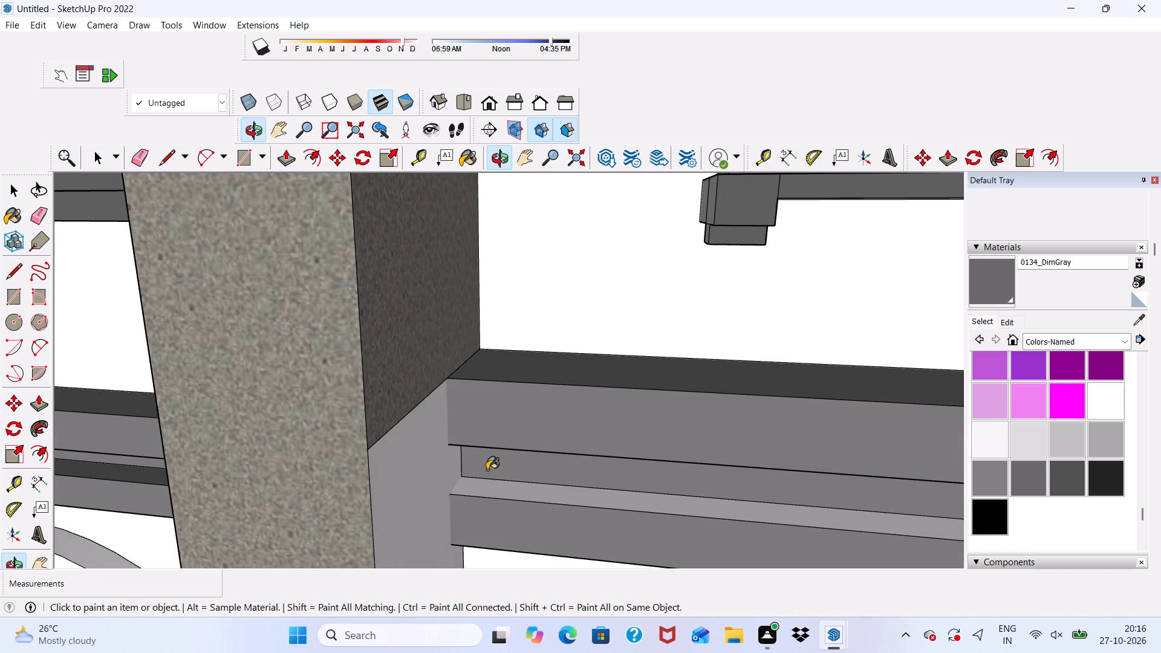
{"action": "left_click", "coordinate": [485, 487]}
{"action": "scroll", "coordinate": [386, 275], "scroll_direction": "down", "scroll_amount": 16}
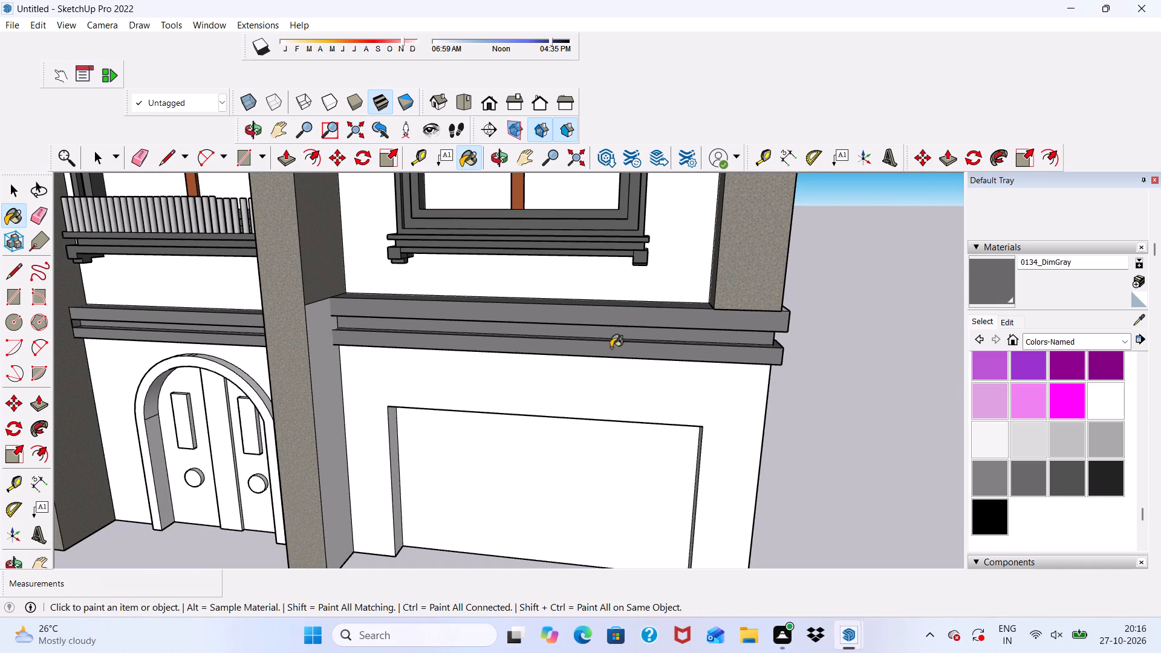
Paint the end faces of the ledge bands and recessed strip at the building's outer right end with 0134_DimGray.
{"action": "middle_click_drag", "start_coordinate": [744, 347], "coordinate": [518, 360]}
{"action": "scroll", "coordinate": [626, 406], "scroll_direction": "up", "scroll_amount": 9}
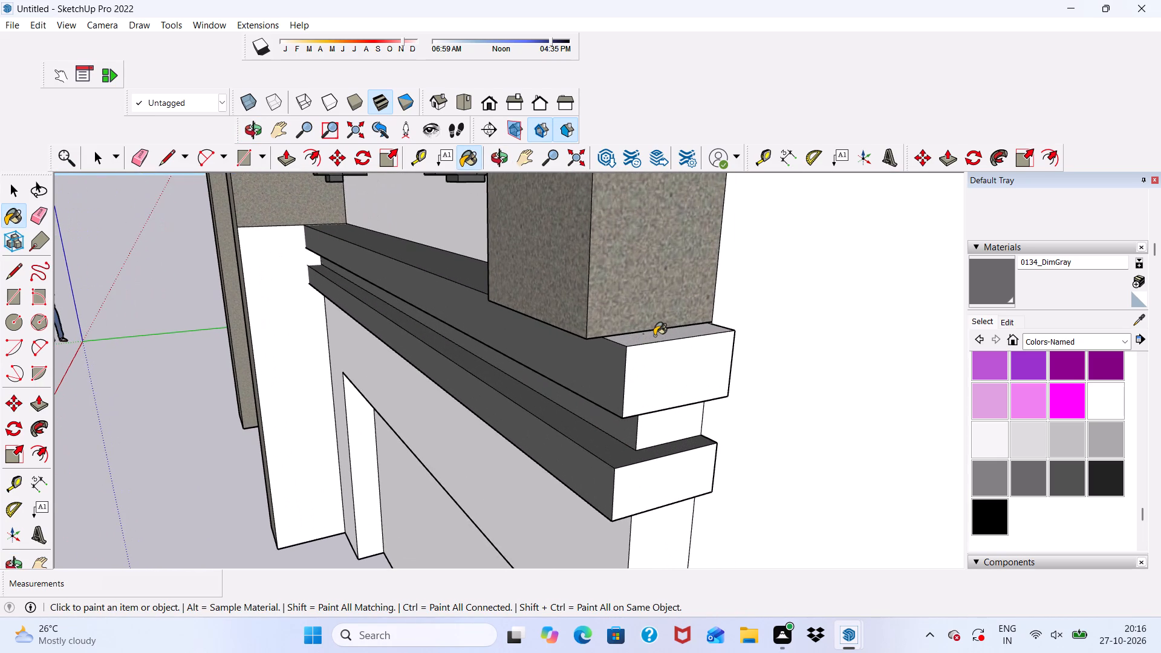
{"action": "left_click", "coordinate": [654, 336]}
{"action": "left_click", "coordinate": [653, 362]}
{"action": "left_click", "coordinate": [657, 435]}
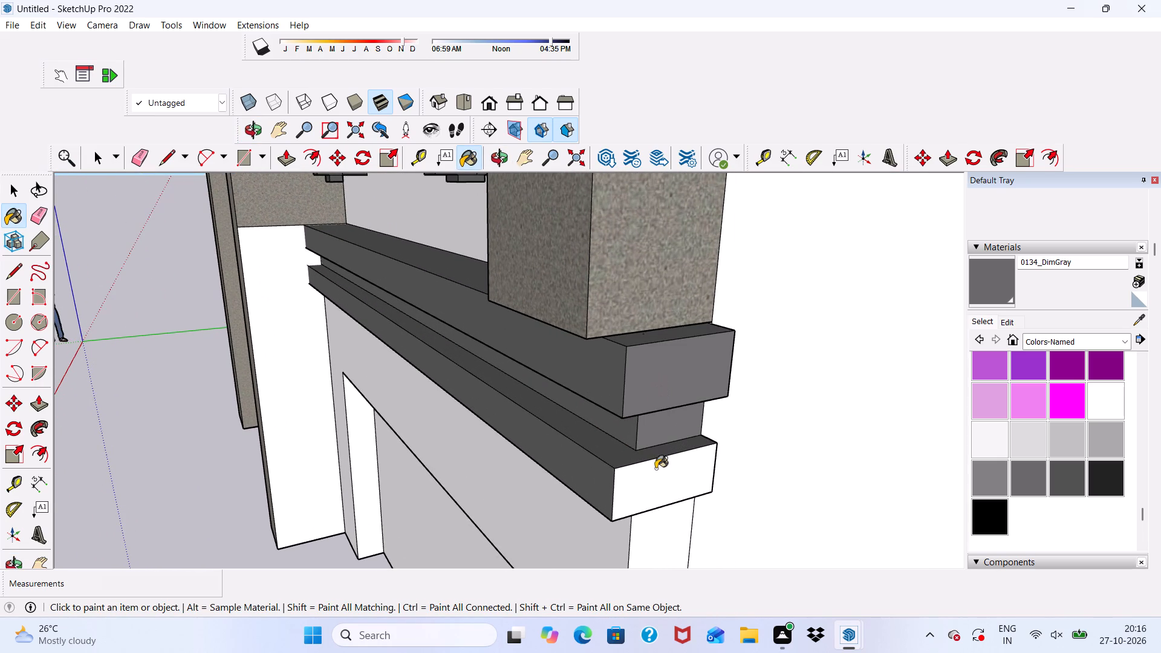
{"action": "left_click", "coordinate": [655, 475]}
{"action": "middle_click_drag", "start_coordinate": [651, 476], "coordinate": [830, 394]}
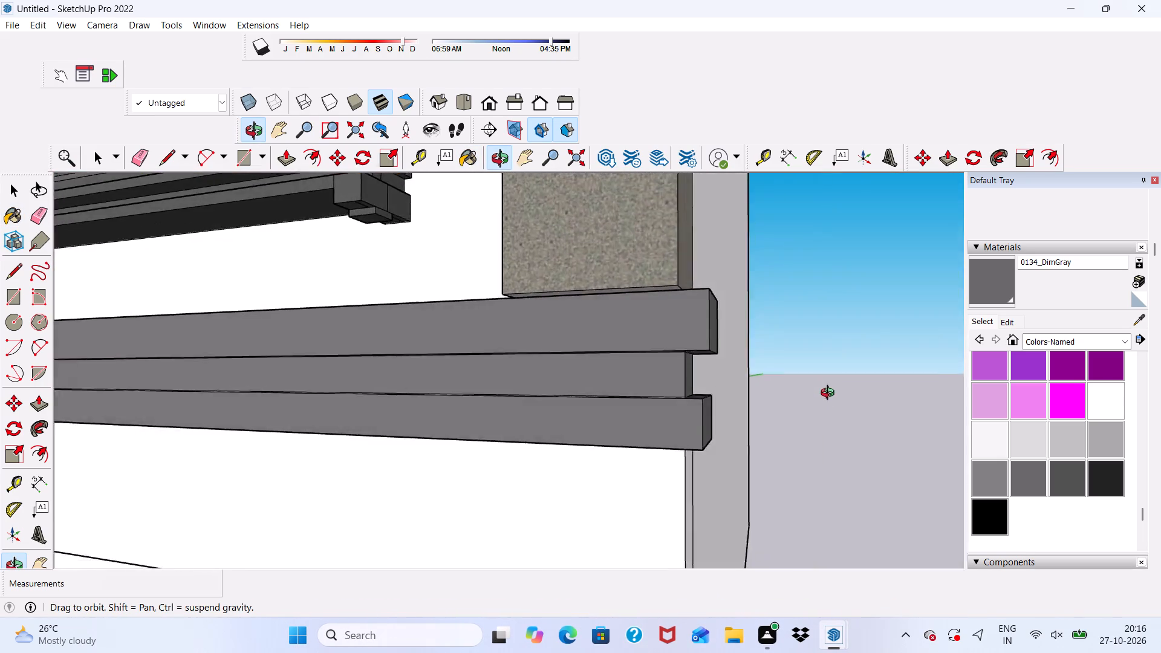
{"action": "middle_click_drag", "start_coordinate": [830, 394], "coordinate": [859, 267]}
{"action": "scroll", "coordinate": [612, 335], "scroll_direction": "down", "scroll_amount": 12}
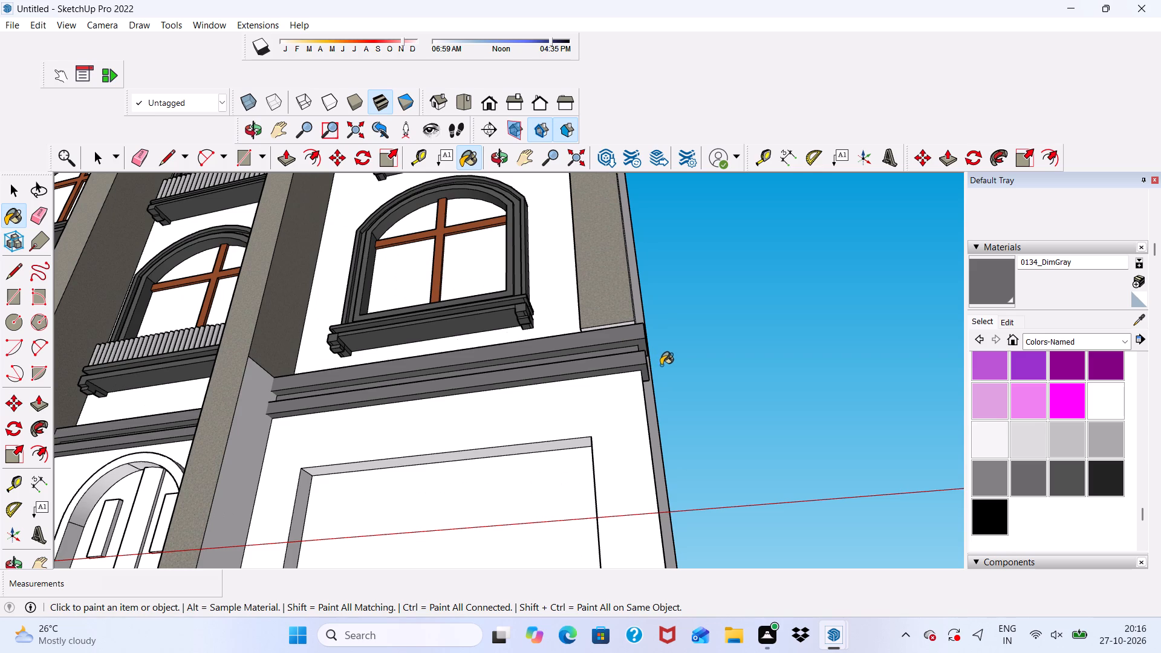
Paint the exposed bottom face of the right outer pilaster, just above the ledge, with Formica Graystone from Synthetic Surfaces.
{"action": "left_click", "coordinate": [1124, 338]}
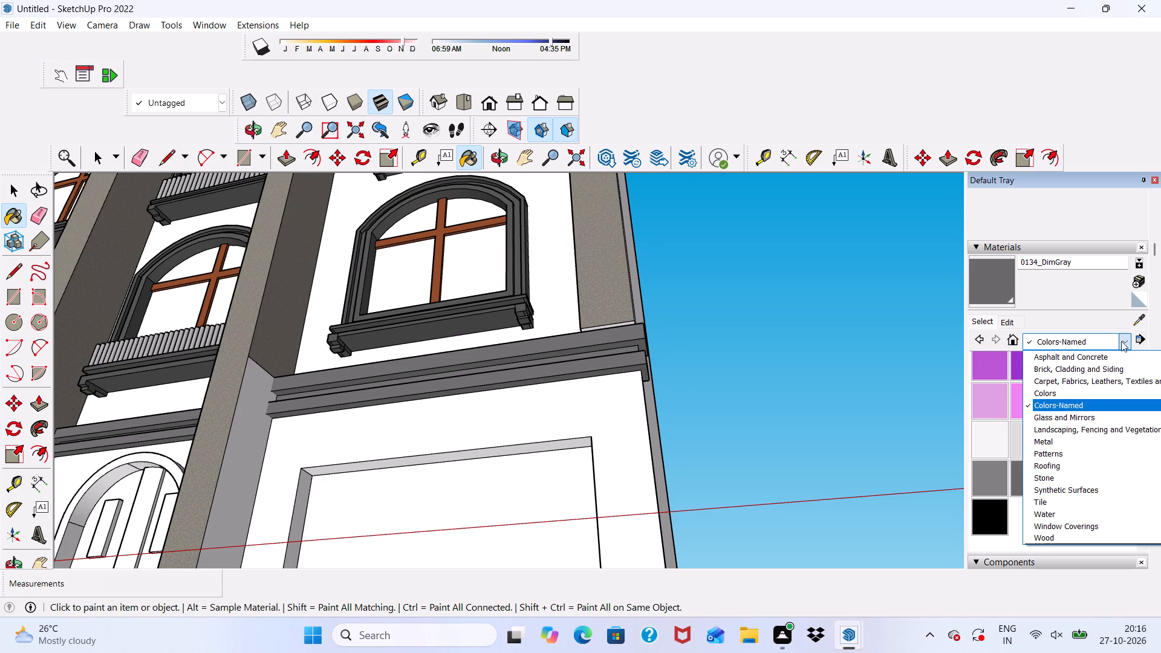
{"action": "left_click", "coordinate": [1055, 485]}
{"action": "left_click", "coordinate": [1071, 375]}
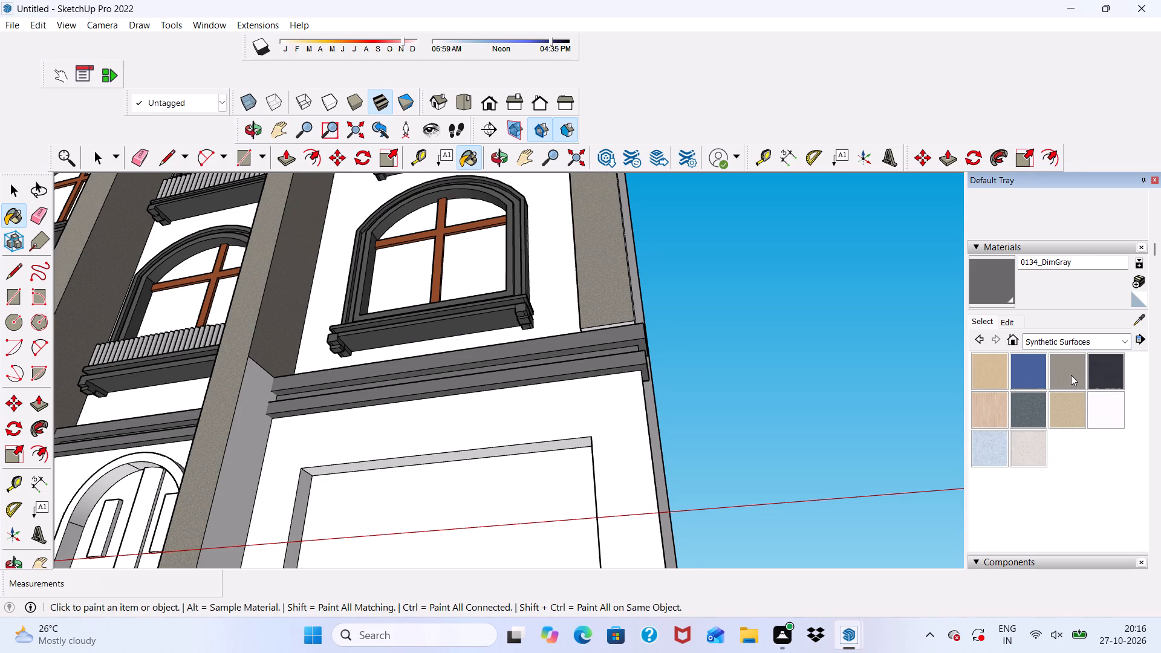
{"action": "scroll", "coordinate": [590, 342], "scroll_direction": "up", "scroll_amount": 13}
{"action": "left_click", "coordinate": [598, 366]}
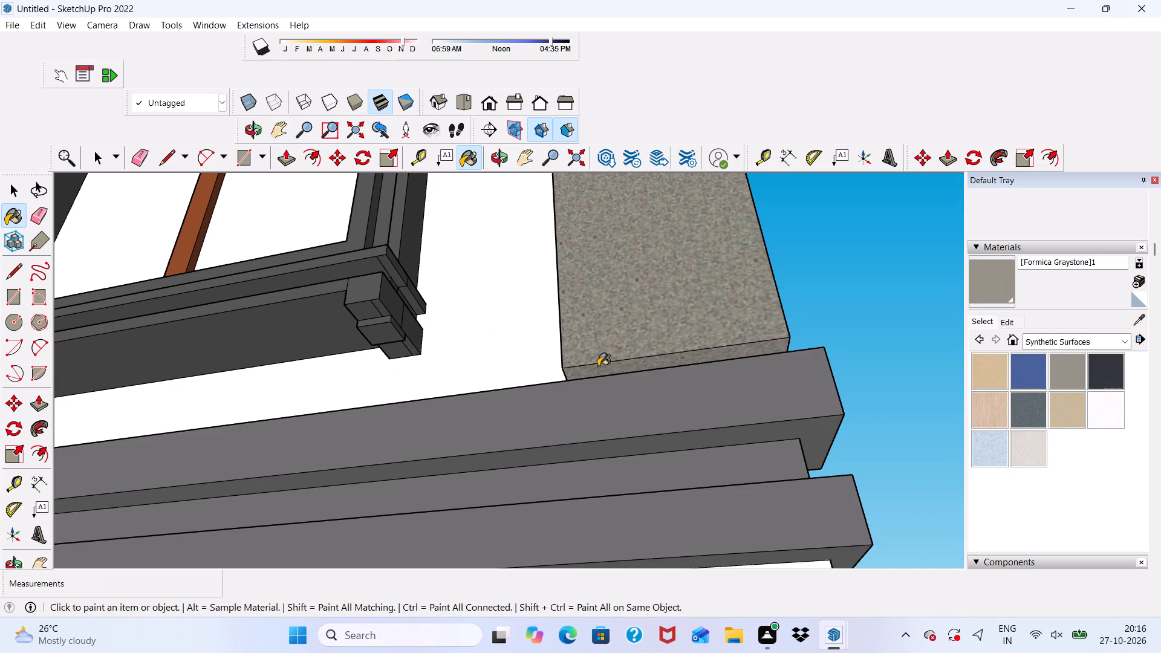
Paint the lower side face of the right inner pilaster, facing the right bay, with Formica Graystone.
{"action": "scroll", "coordinate": [610, 346], "scroll_direction": "down", "scroll_amount": 12}
{"action": "scroll", "coordinate": [363, 402], "scroll_direction": "up", "scroll_amount": 4}
{"action": "left_click", "coordinate": [330, 378]}
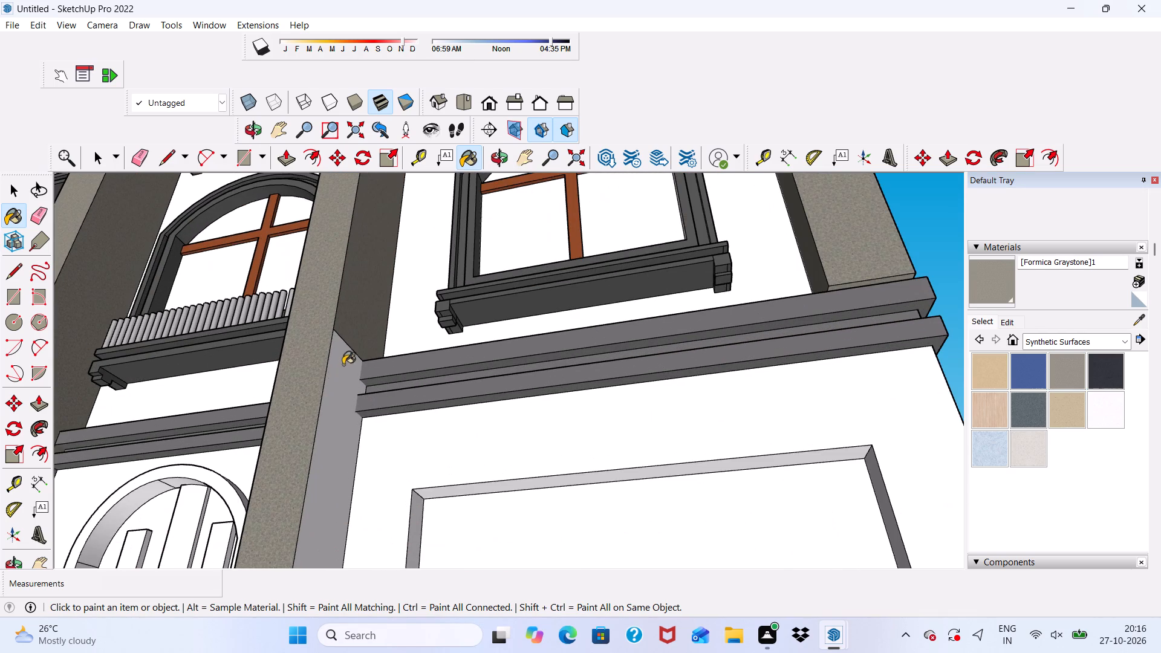
{"action": "scroll", "coordinate": [343, 365], "scroll_direction": "down", "scroll_amount": 16}
{"action": "scroll", "coordinate": [285, 453], "scroll_direction": "up", "scroll_amount": 4}
{"action": "scroll", "coordinate": [337, 404], "scroll_direction": "down", "scroll_amount": 1}
{"action": "scroll", "coordinate": [369, 394], "scroll_direction": "up", "scroll_amount": 5}
{"action": "scroll", "coordinate": [415, 363], "scroll_direction": "down", "scroll_amount": 1}
{"action": "scroll", "coordinate": [426, 366], "scroll_direction": "up", "scroll_amount": 2}
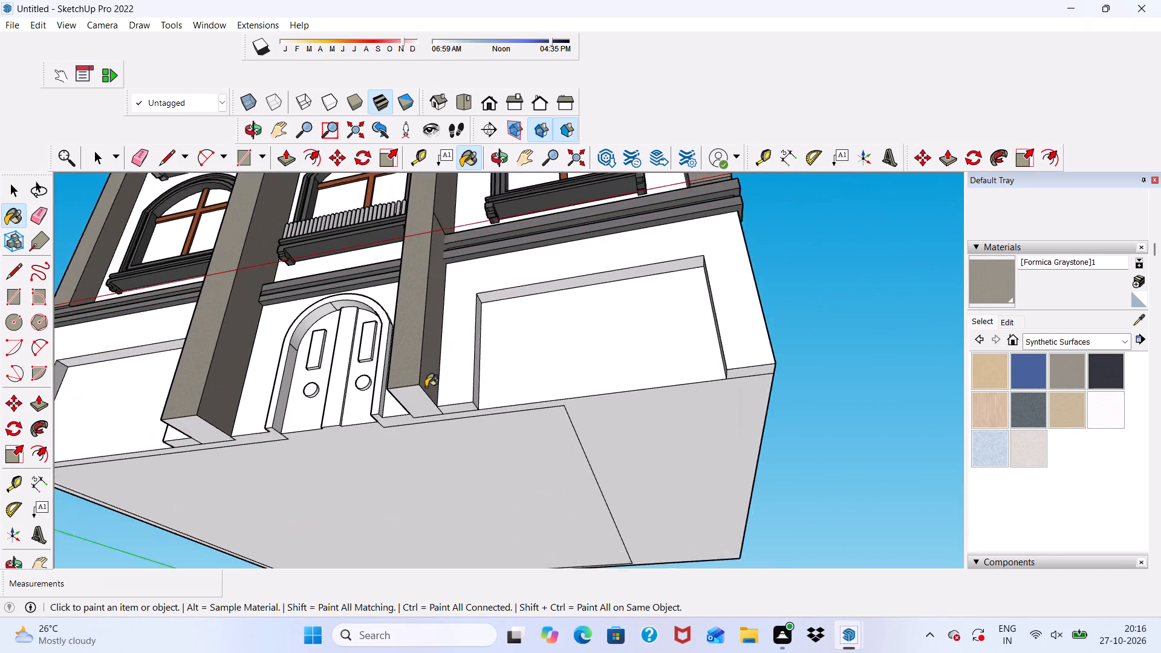
Paint the bottom faces of the two inner pilasters flanking the door with Formica Graystone.
{"action": "scroll", "coordinate": [426, 387], "scroll_direction": "up", "scroll_amount": 1}
{"action": "left_click", "coordinate": [414, 404]}
{"action": "scroll", "coordinate": [152, 451], "scroll_direction": "up", "scroll_amount": 1}
{"action": "left_click", "coordinate": [165, 425]}
{"action": "scroll", "coordinate": [165, 425], "scroll_direction": "down", "scroll_amount": 5}
{"action": "scroll", "coordinate": [187, 469], "scroll_direction": "up", "scroll_amount": 2}
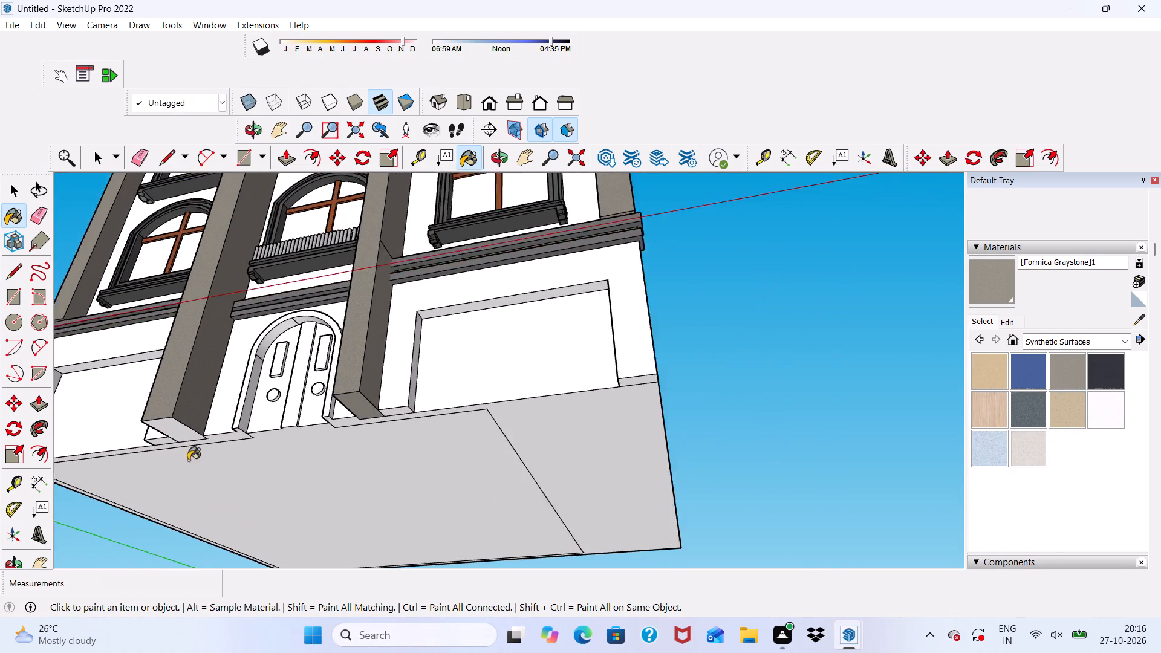
{"action": "scroll", "coordinate": [188, 460], "scroll_direction": "up", "scroll_amount": 3}
{"action": "left_click", "coordinate": [183, 430]}
{"action": "scroll", "coordinate": [185, 424], "scroll_direction": "down", "scroll_amount": 12}
{"action": "scroll", "coordinate": [127, 435], "scroll_direction": "up", "scroll_amount": 4}
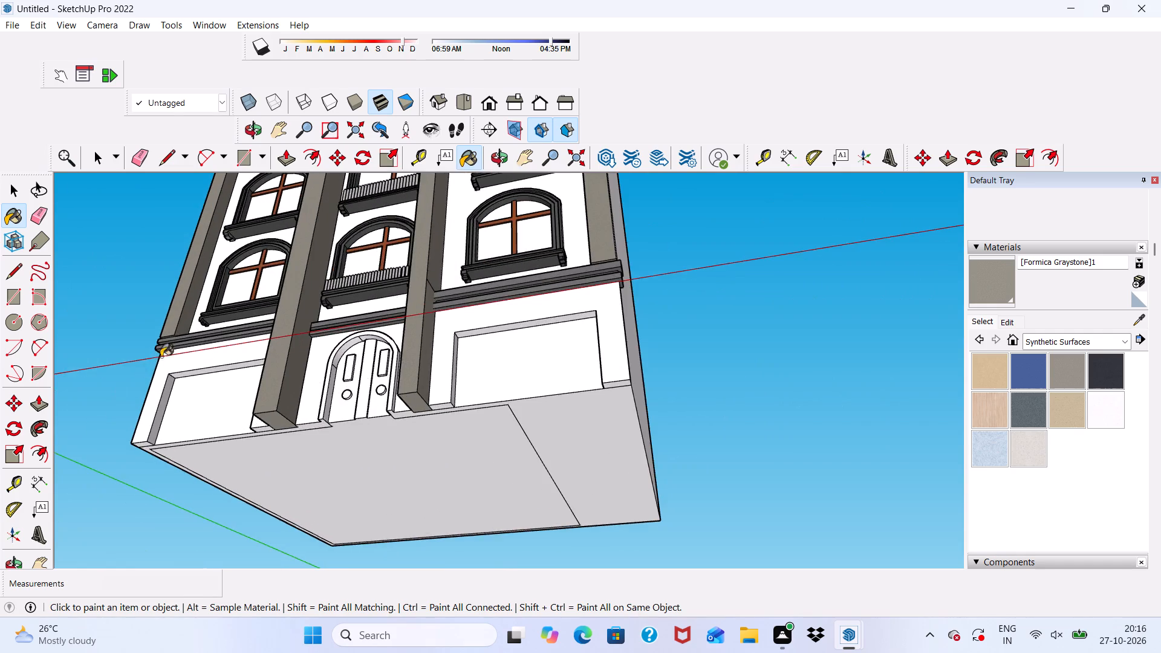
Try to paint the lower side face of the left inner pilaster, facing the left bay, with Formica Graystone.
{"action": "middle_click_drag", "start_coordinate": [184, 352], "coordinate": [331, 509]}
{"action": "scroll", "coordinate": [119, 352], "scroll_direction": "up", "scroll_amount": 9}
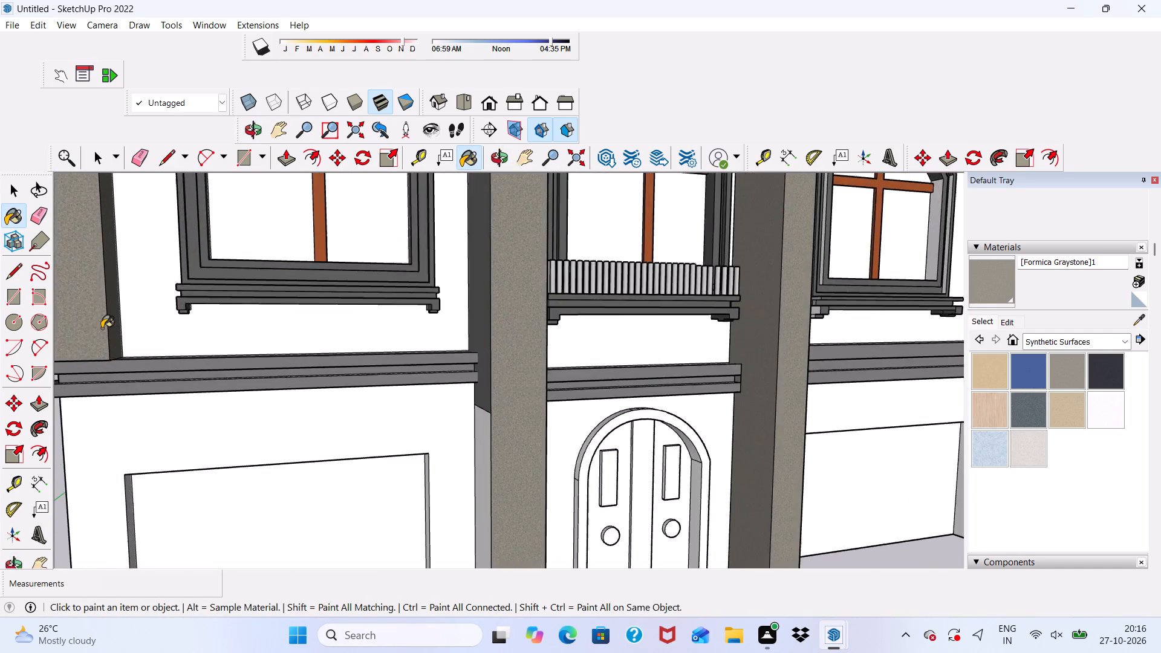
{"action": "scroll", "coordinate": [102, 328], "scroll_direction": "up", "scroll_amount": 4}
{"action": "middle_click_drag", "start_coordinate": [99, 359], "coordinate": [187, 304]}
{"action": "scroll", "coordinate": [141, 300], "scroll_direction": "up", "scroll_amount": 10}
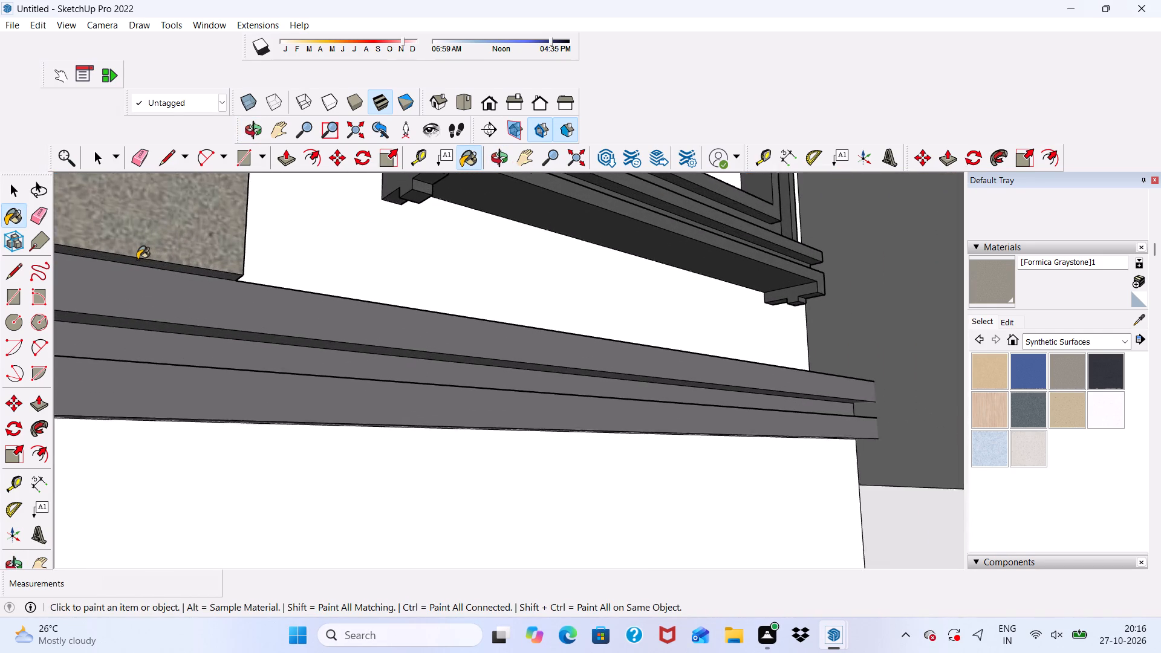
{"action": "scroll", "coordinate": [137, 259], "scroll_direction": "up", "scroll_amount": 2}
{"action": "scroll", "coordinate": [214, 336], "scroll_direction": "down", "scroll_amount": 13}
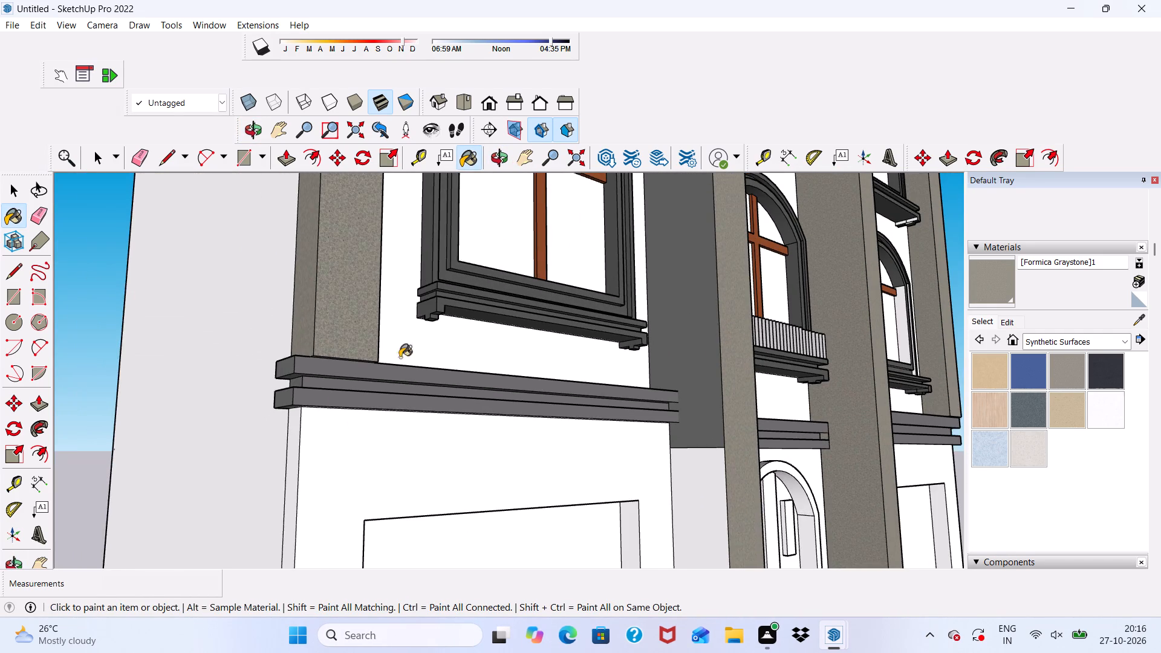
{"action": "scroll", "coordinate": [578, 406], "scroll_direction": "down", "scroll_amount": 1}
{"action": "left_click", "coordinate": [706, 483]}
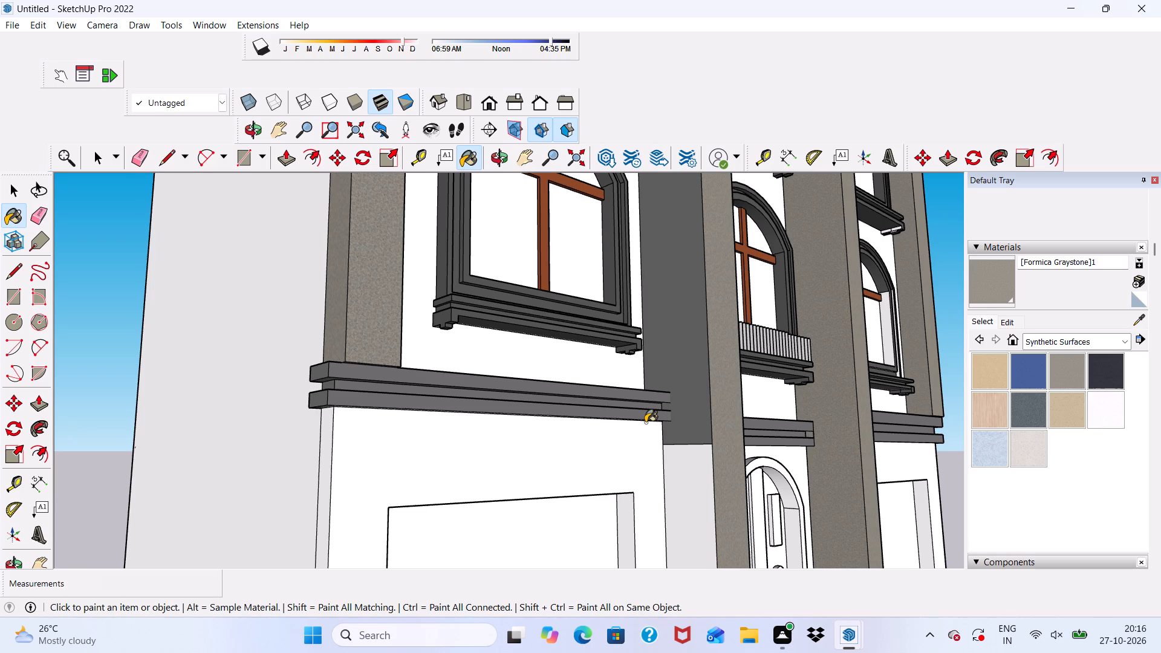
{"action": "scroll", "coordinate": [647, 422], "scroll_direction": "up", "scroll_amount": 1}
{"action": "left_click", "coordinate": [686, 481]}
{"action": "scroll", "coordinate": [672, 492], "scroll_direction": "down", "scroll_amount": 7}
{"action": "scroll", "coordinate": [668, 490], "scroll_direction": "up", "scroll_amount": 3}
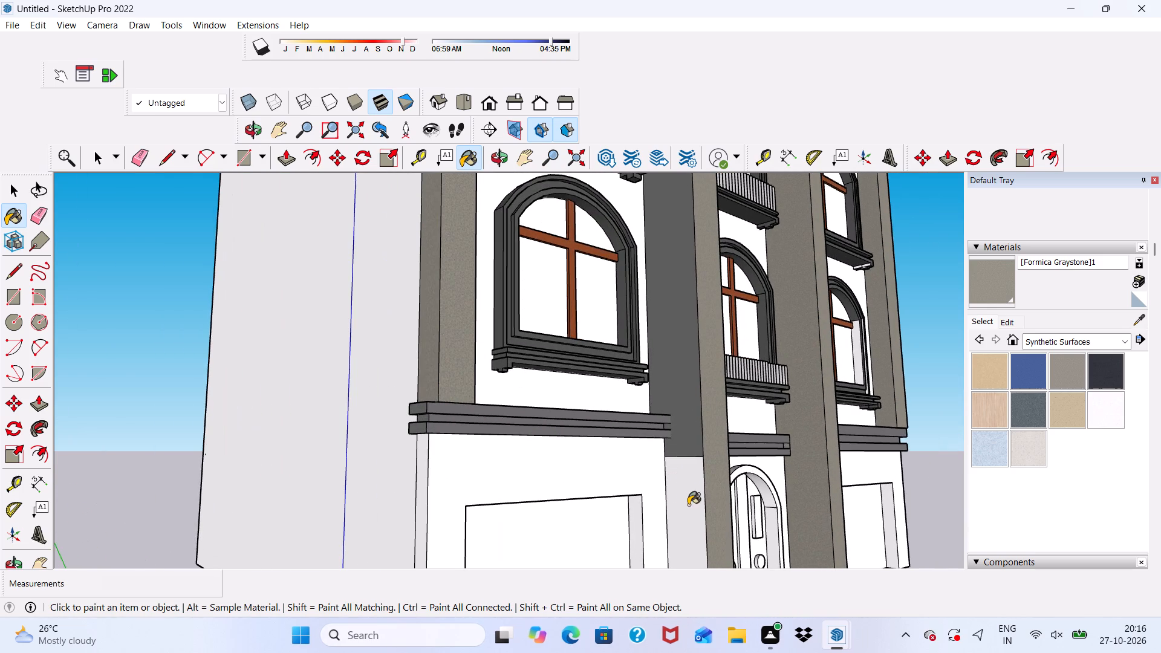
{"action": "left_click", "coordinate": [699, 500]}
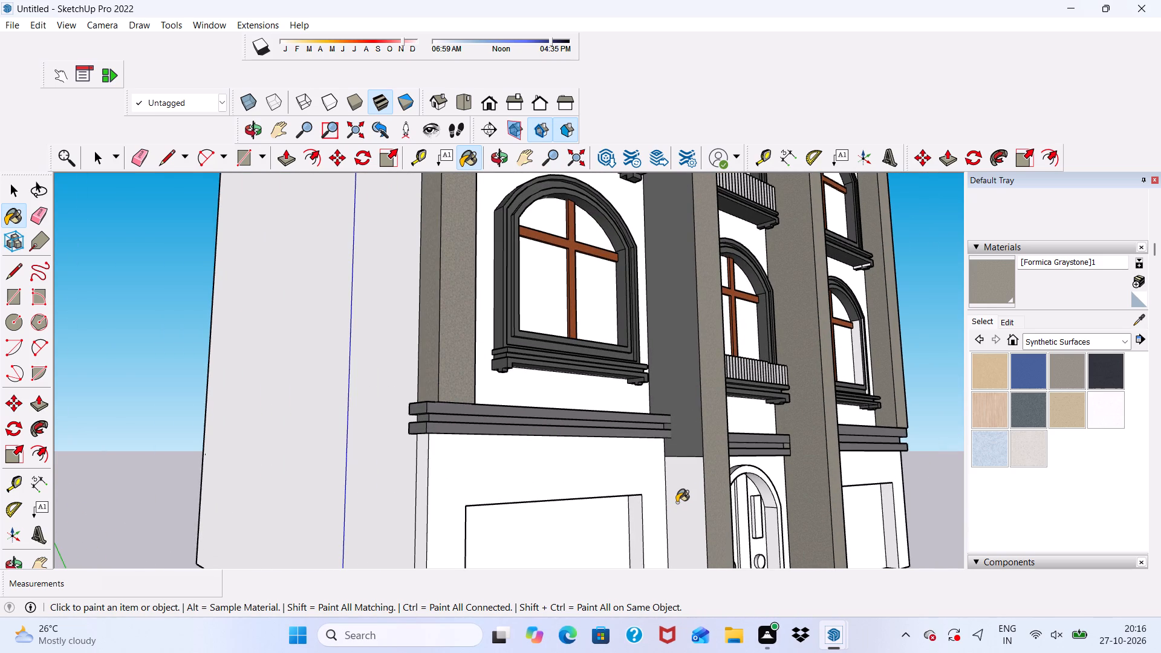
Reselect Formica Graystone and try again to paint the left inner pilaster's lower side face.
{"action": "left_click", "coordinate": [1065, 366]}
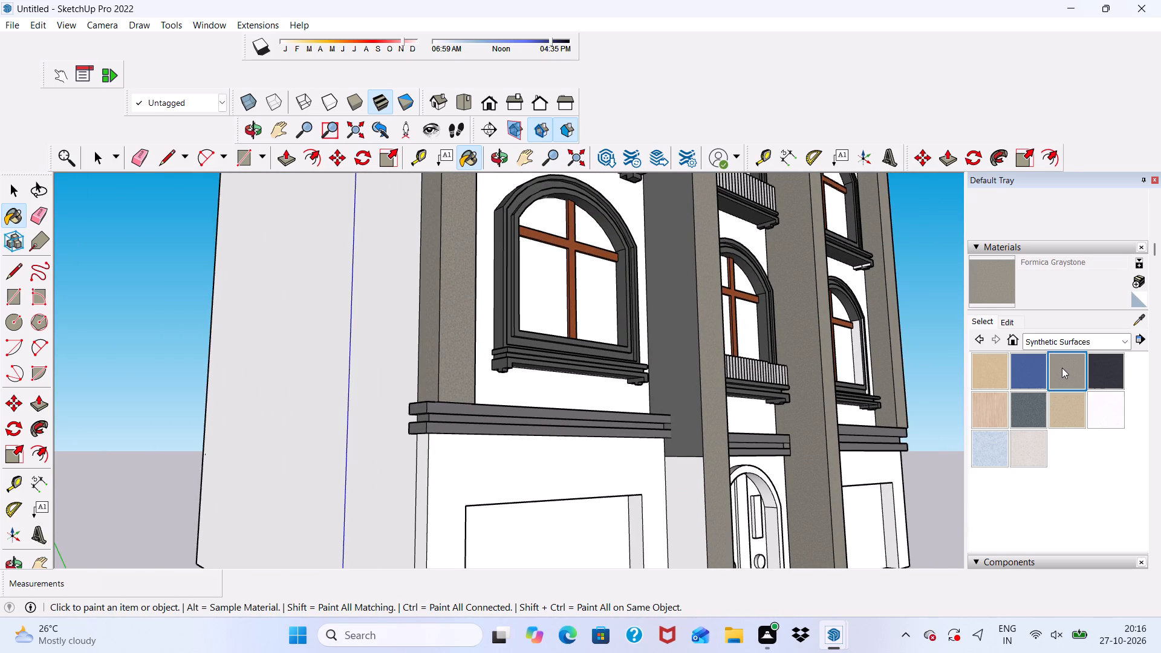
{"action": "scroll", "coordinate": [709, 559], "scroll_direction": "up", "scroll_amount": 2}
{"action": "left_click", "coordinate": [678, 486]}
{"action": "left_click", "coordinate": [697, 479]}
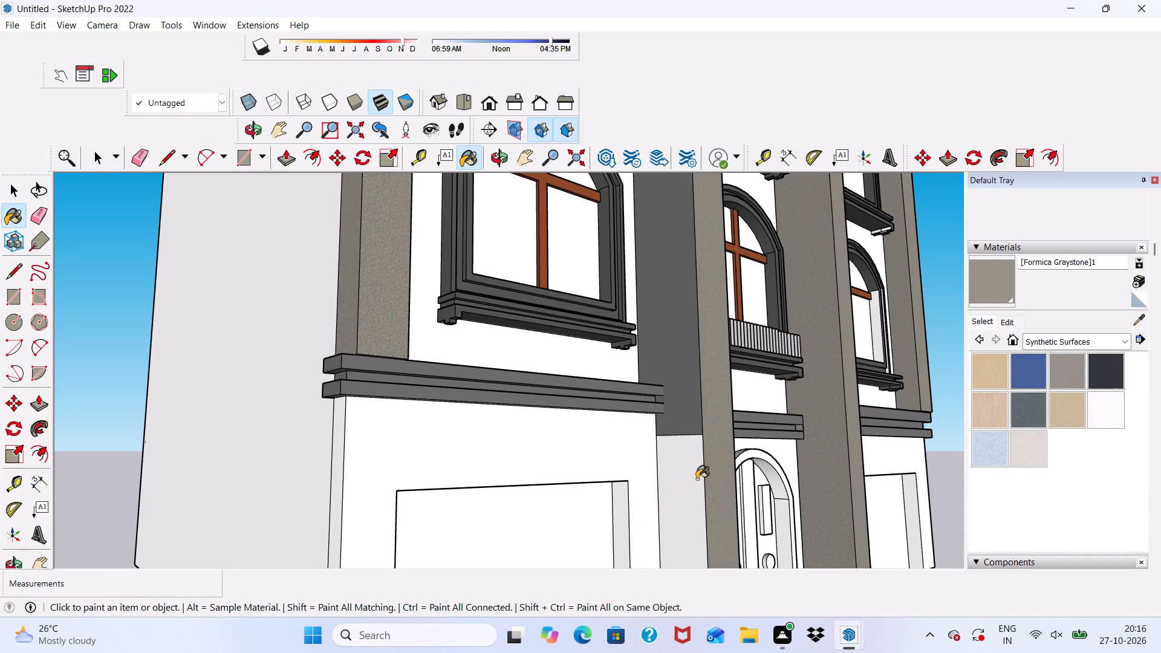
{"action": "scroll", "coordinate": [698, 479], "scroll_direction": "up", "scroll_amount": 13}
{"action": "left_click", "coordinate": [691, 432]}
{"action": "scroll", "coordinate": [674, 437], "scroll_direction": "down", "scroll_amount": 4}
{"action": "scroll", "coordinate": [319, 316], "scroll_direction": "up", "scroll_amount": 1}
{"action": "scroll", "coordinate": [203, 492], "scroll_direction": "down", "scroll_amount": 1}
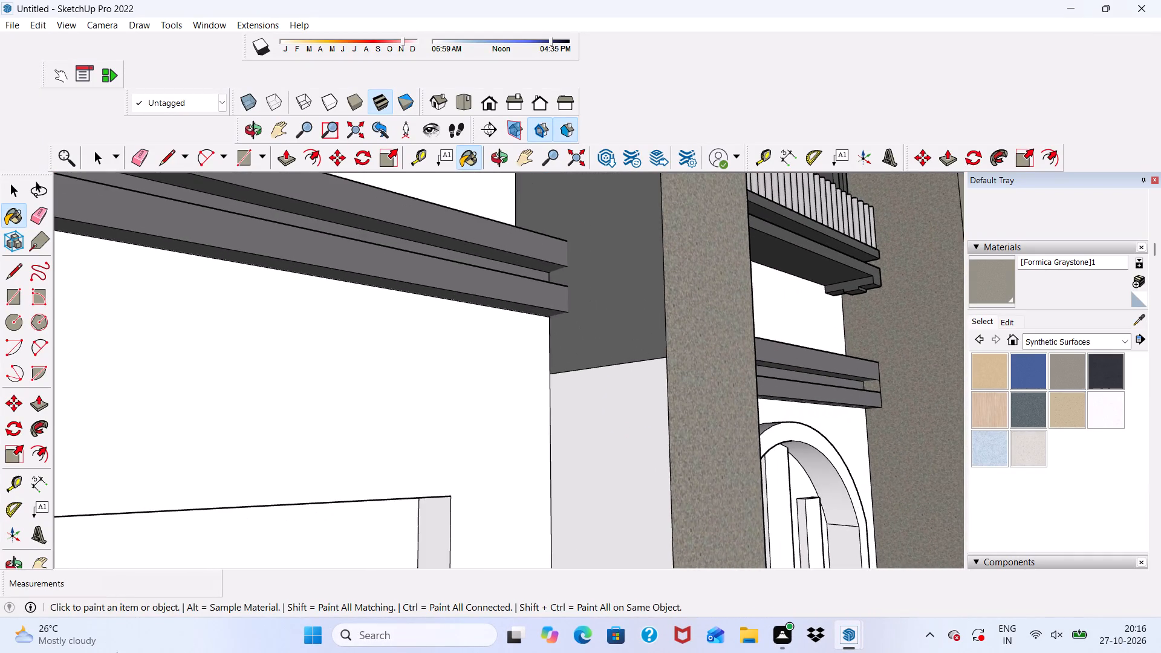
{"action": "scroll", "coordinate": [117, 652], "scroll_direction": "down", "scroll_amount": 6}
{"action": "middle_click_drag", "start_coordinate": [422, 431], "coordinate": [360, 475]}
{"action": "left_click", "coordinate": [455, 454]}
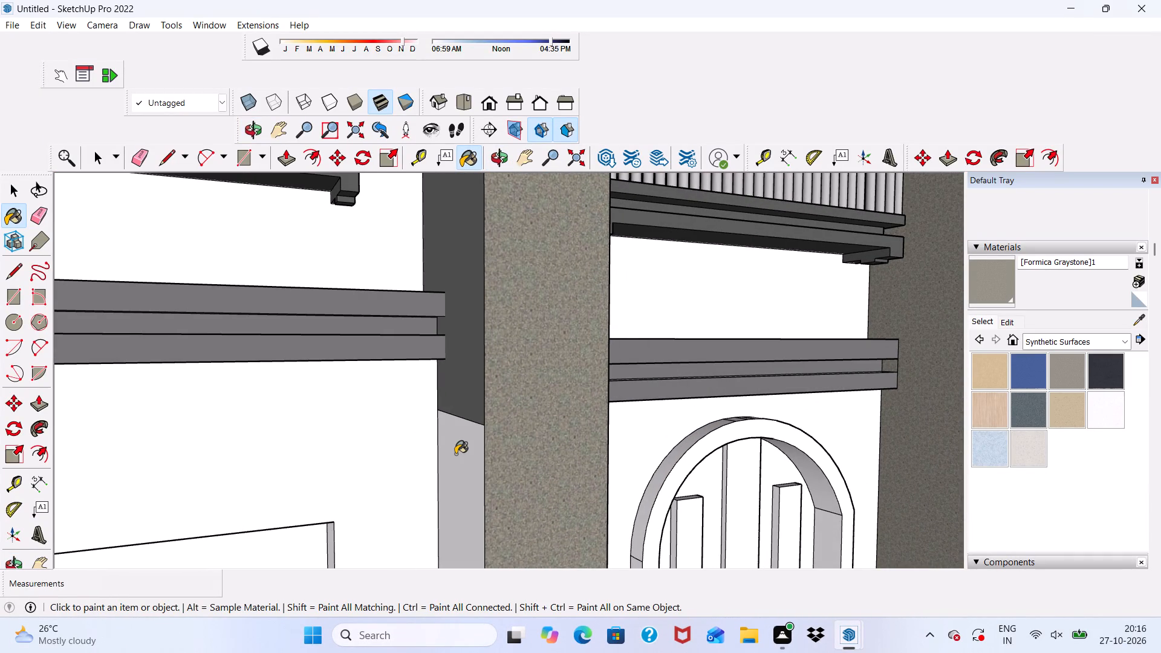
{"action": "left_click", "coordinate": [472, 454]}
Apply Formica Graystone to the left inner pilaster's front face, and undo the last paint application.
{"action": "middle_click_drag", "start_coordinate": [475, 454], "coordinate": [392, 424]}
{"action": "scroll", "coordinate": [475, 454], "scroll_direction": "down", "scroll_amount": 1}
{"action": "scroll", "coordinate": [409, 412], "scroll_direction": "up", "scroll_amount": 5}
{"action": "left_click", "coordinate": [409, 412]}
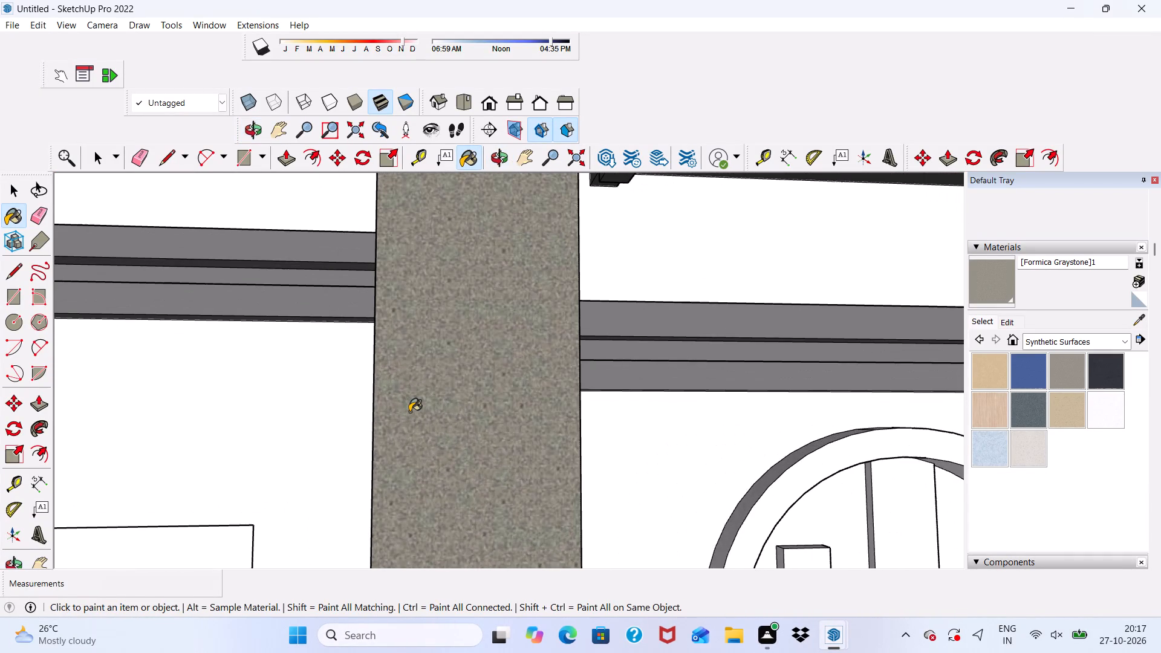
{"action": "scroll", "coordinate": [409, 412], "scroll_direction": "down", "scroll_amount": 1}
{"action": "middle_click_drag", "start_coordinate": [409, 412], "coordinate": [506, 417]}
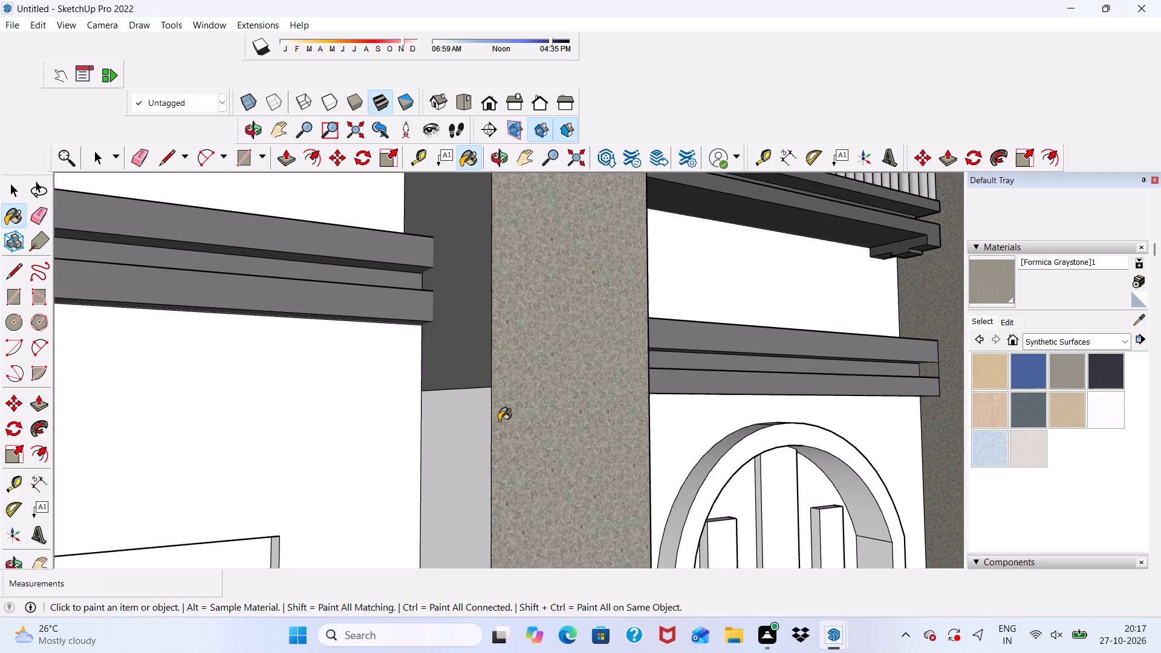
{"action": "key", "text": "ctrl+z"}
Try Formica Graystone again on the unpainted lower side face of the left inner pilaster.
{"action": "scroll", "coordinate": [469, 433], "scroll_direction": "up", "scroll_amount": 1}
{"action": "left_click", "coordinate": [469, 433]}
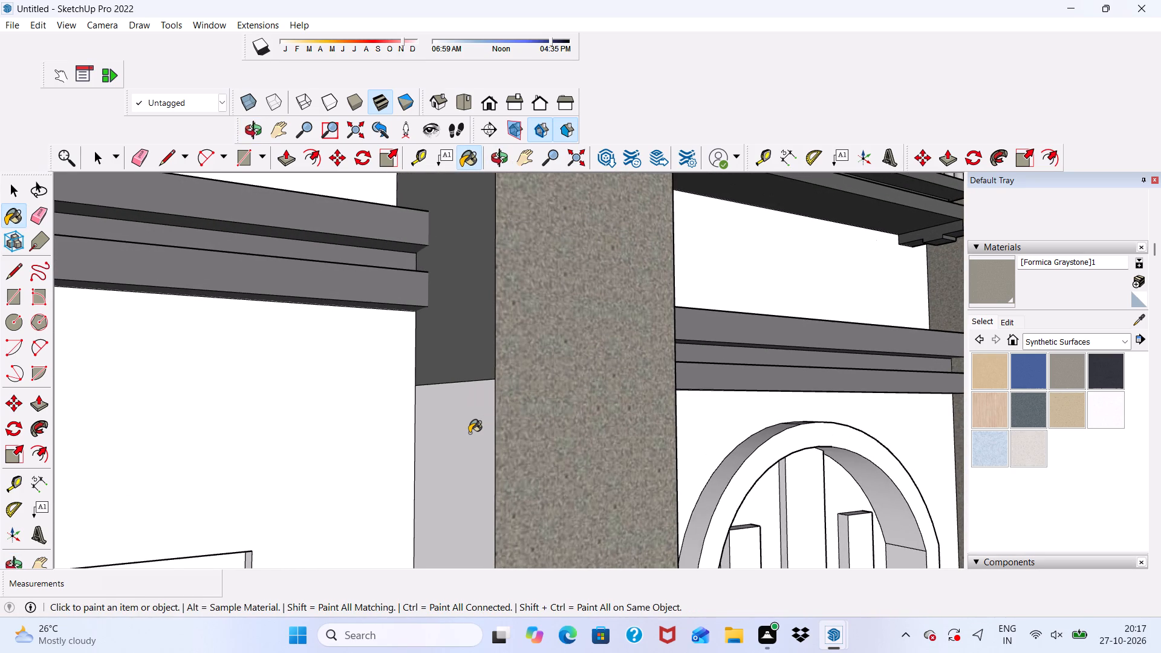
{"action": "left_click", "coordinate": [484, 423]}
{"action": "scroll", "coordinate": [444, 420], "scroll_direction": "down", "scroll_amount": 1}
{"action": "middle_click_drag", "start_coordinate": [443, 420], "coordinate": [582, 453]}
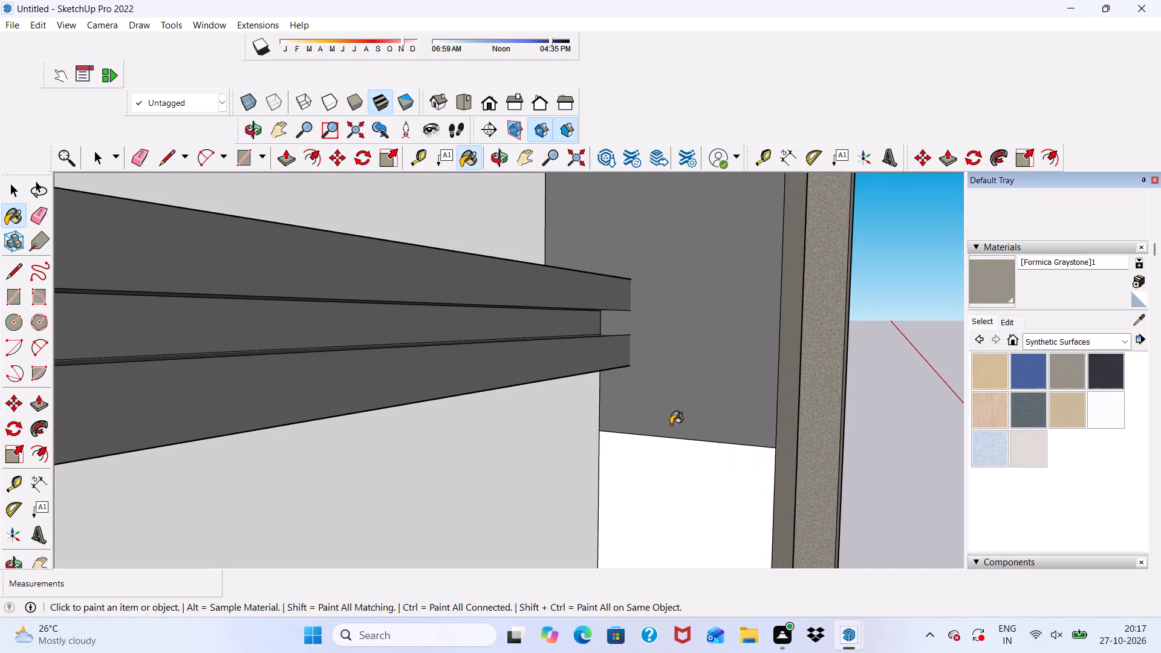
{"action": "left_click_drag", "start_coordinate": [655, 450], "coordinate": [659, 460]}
Paint the upper side face of the left inner pilaster, beside the left bay's ledge, with Formica Graystone.
{"action": "left_click", "coordinate": [666, 401]}
{"action": "left_click", "coordinate": [667, 391]}
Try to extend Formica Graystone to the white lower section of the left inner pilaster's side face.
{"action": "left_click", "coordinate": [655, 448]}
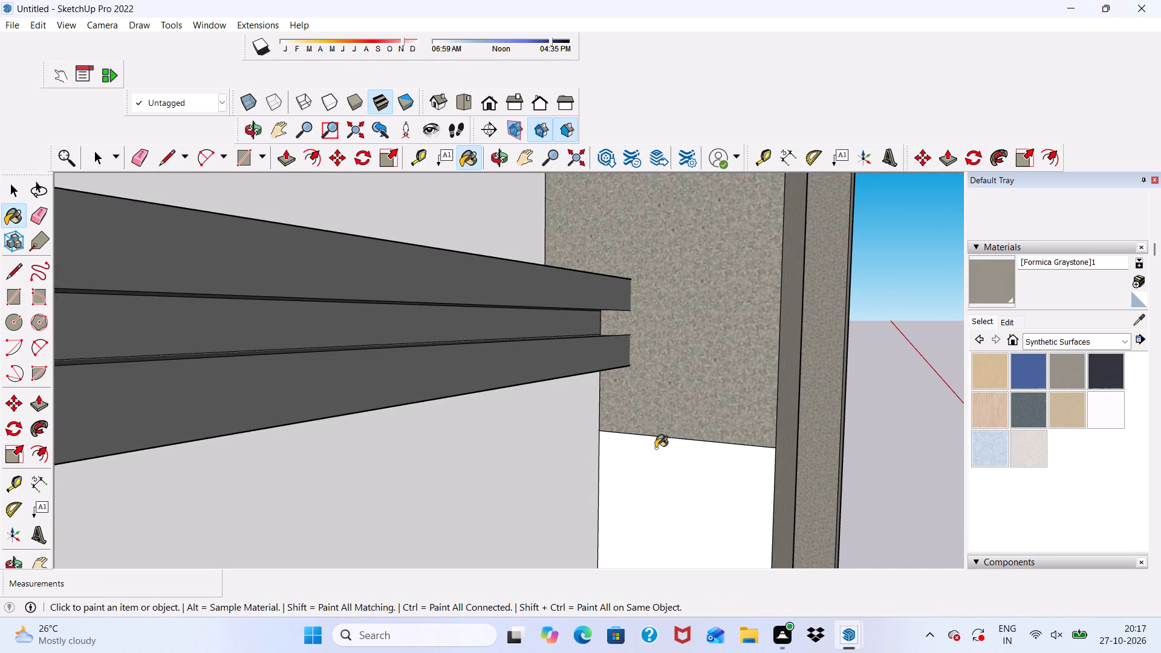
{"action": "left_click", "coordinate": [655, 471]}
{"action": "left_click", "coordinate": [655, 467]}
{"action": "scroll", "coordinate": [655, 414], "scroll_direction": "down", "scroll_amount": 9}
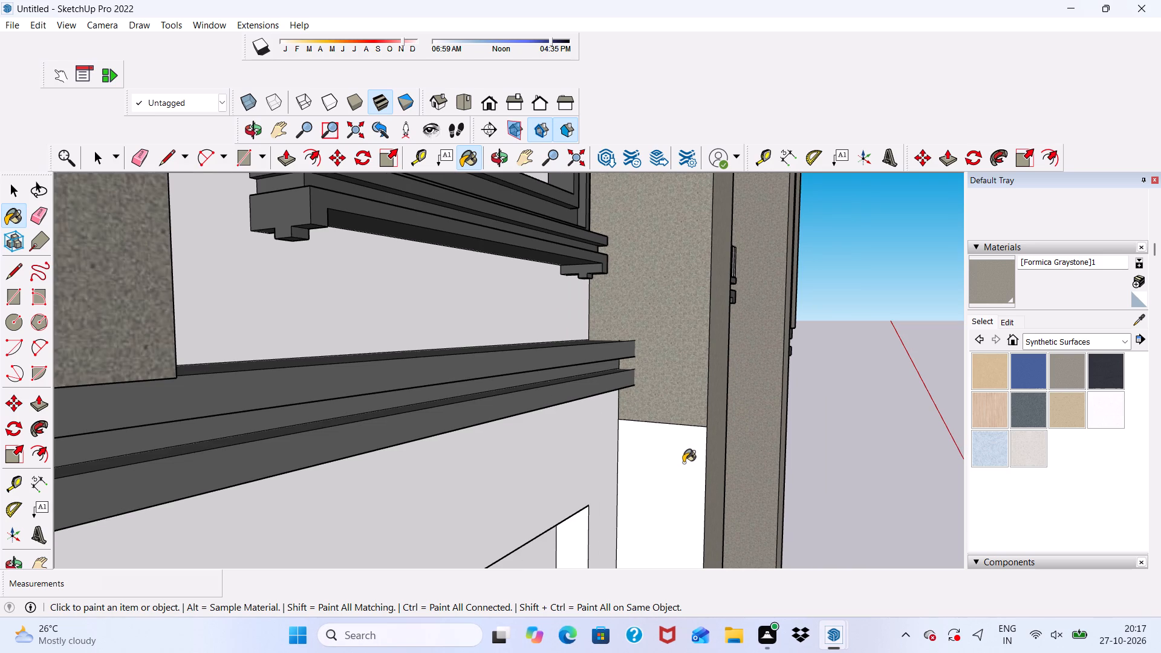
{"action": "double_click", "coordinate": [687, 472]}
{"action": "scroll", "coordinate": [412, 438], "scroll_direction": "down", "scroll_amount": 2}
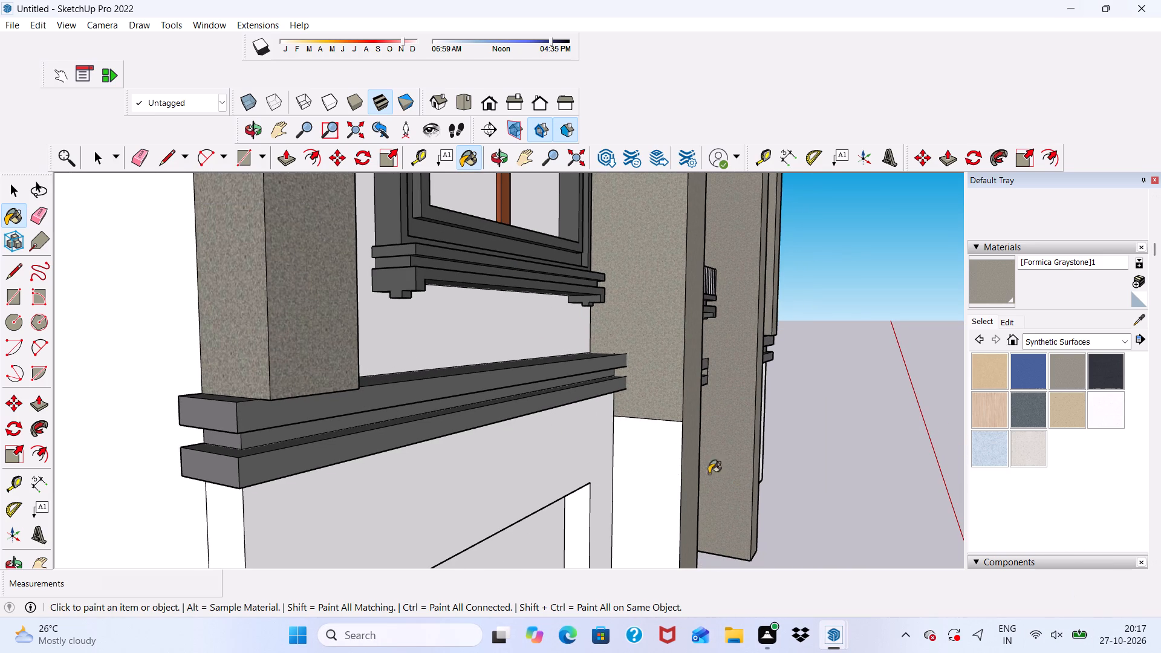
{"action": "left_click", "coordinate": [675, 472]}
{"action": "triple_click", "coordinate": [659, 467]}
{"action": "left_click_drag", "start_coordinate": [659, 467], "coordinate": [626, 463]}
Paint the left bay's ground-floor wall below the ledge, around the recessed panel, with Formica Graystone.
{"action": "middle_click", "coordinate": [596, 454]}
{"action": "left_click", "coordinate": [558, 449]}
{"action": "scroll", "coordinate": [572, 456], "scroll_direction": "down", "scroll_amount": 1}
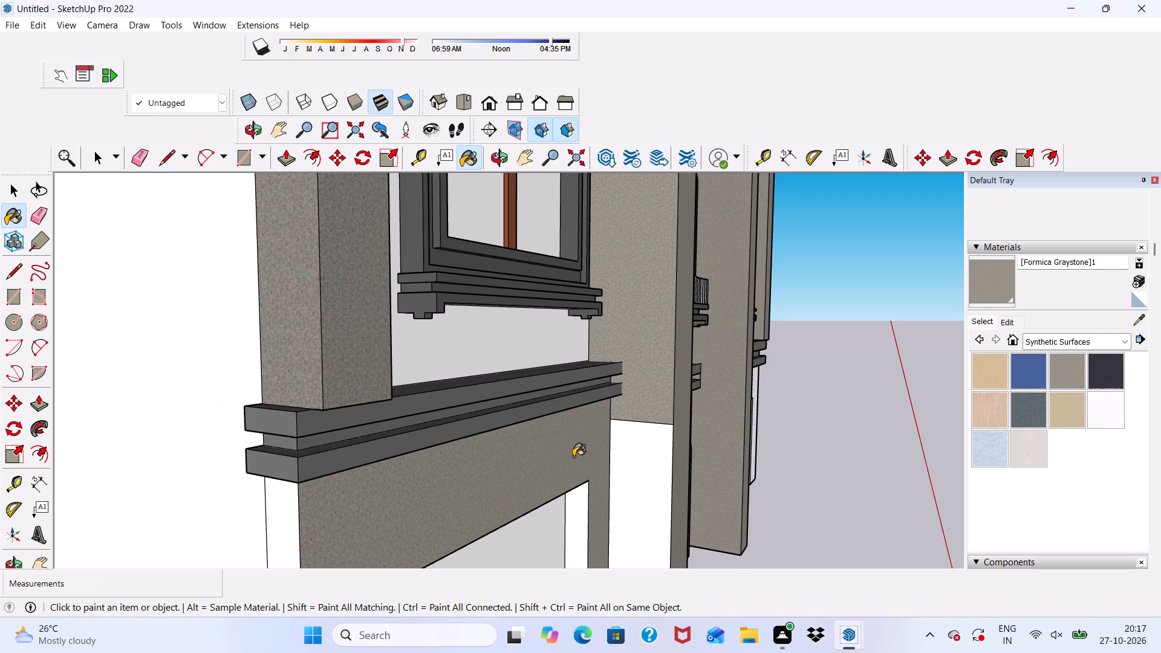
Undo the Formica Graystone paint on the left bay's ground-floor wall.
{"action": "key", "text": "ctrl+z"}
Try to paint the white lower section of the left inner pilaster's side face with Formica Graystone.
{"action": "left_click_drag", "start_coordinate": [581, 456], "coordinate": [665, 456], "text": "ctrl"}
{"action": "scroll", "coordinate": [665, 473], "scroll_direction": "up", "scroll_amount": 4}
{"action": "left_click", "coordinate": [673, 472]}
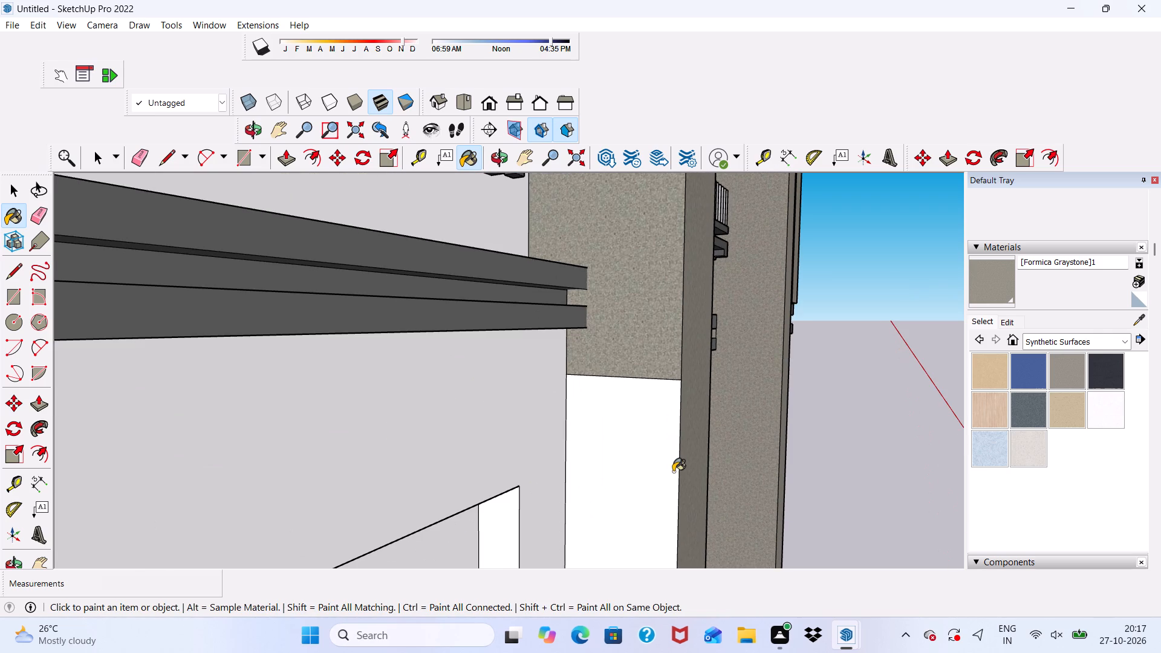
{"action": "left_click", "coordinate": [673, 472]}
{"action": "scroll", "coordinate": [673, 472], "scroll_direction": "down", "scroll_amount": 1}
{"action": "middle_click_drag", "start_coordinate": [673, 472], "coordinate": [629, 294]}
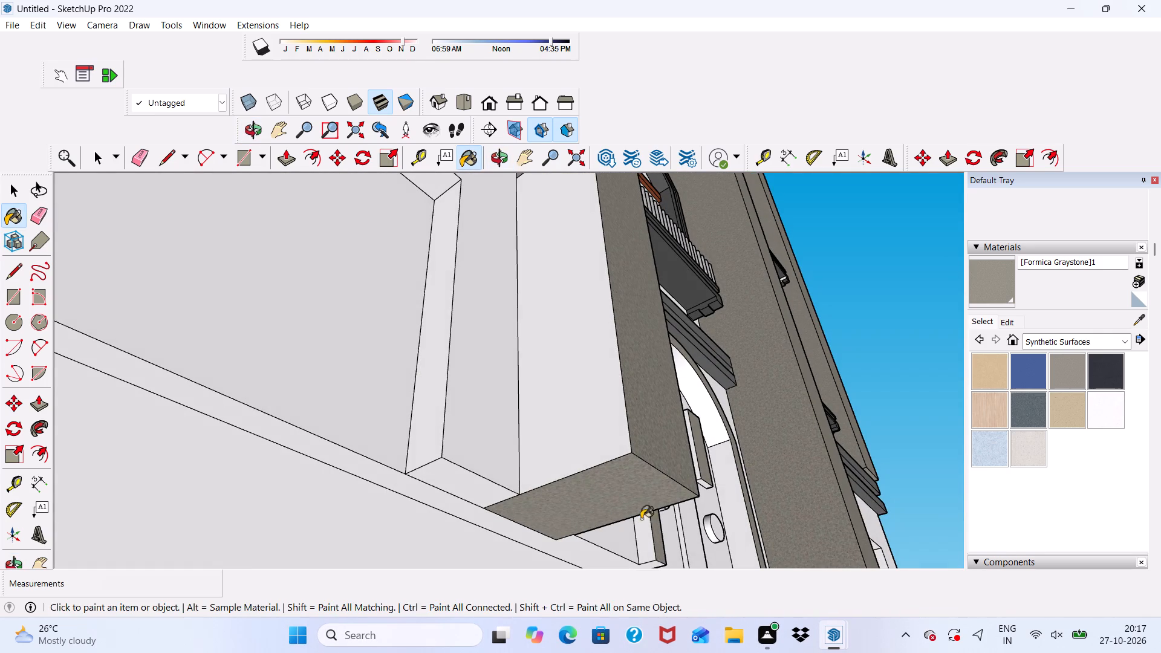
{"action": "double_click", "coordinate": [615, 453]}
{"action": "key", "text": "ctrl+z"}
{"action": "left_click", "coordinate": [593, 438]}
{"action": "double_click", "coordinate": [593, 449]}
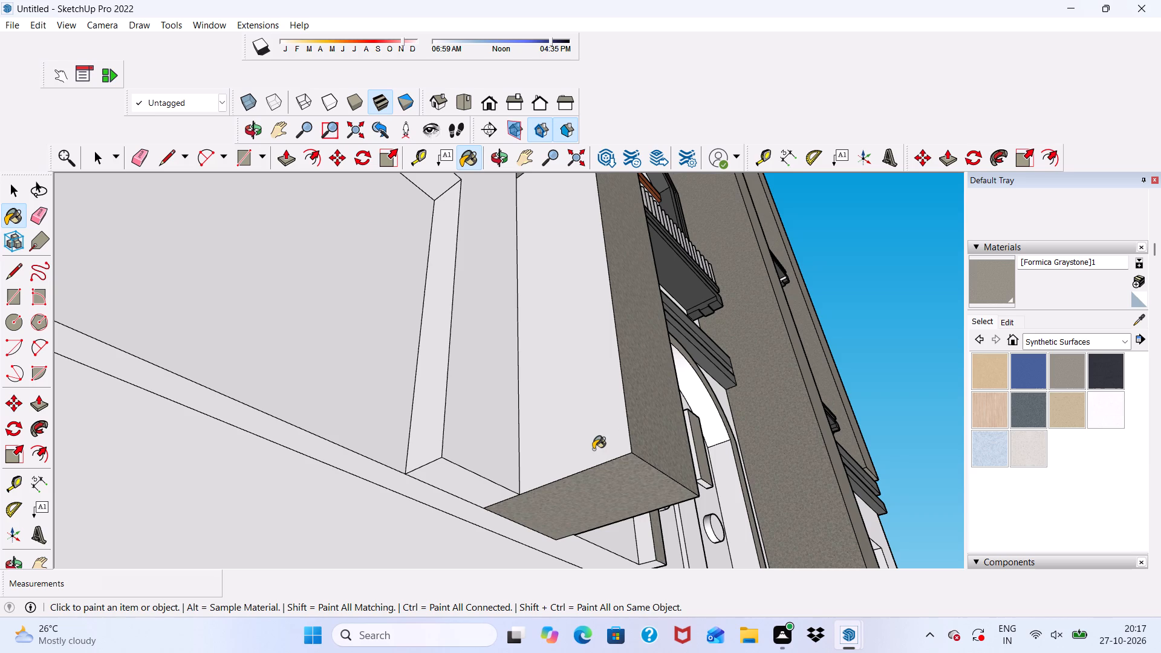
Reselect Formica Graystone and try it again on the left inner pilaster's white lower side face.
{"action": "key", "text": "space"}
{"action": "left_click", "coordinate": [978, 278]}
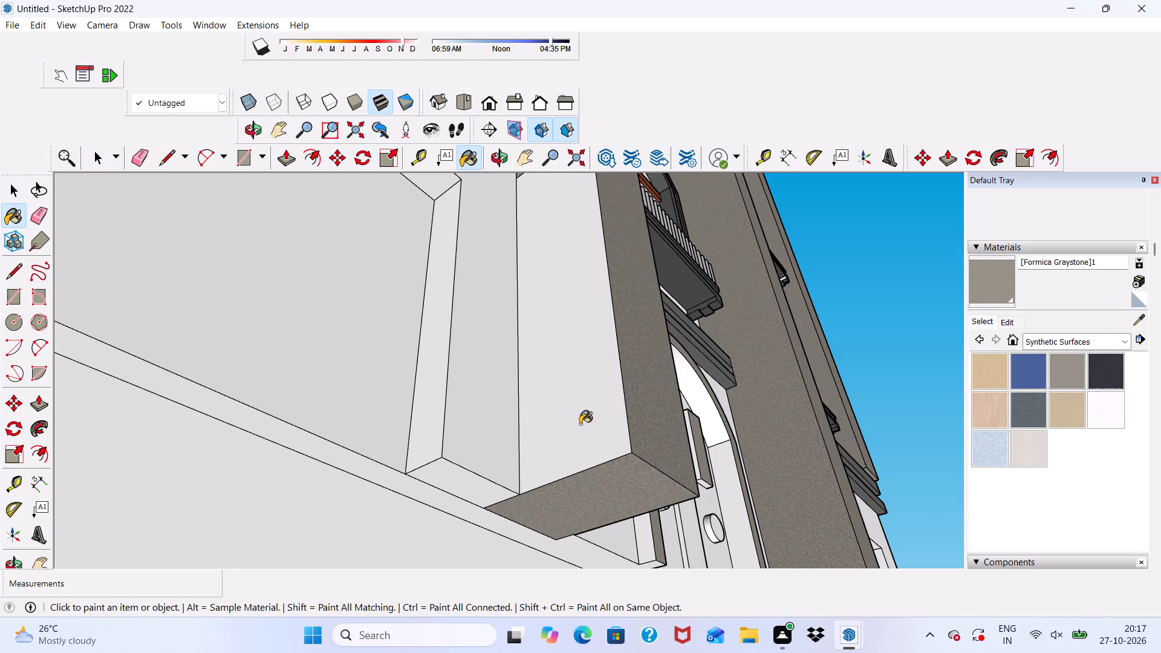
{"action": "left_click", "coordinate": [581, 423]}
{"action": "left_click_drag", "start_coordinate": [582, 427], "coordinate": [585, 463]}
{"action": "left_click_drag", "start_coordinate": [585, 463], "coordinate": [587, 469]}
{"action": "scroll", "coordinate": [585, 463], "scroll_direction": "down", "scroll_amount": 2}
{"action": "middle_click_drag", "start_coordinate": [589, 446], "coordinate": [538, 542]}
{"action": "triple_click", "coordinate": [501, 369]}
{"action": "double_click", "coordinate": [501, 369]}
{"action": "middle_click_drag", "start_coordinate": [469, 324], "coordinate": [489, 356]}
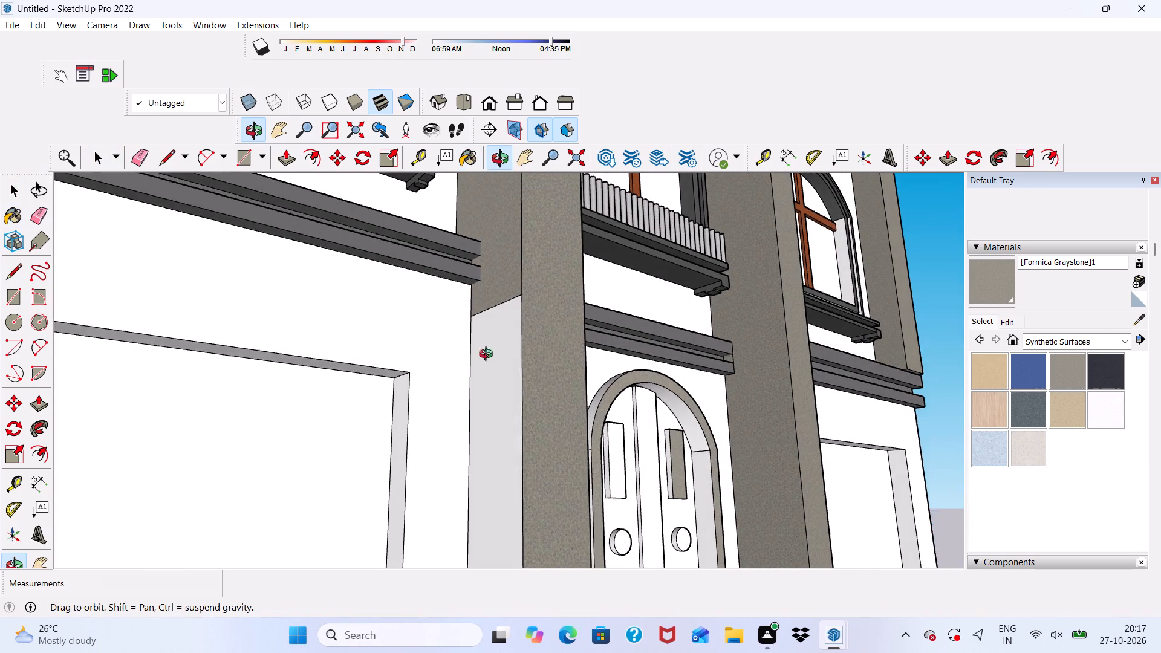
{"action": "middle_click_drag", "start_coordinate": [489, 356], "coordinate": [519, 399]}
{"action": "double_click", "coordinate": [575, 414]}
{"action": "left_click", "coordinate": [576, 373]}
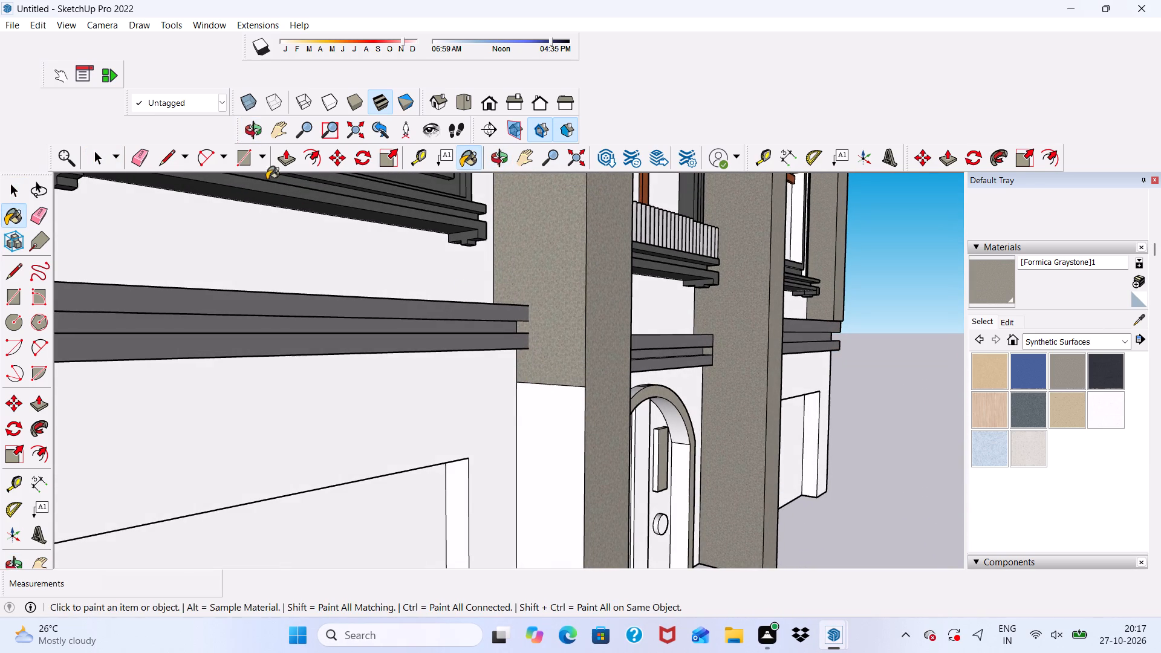
Erase the edge dividing the upper and lower sections of the left inner pilaster's side face.
{"action": "left_click", "coordinate": [147, 157]}
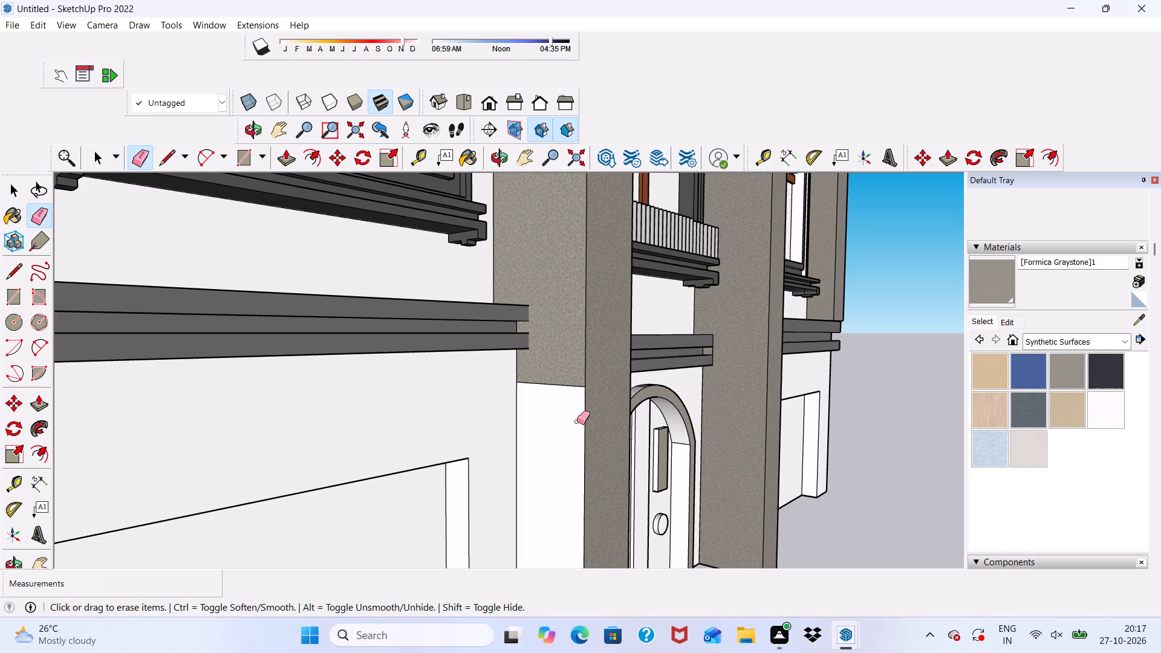
{"action": "left_click_drag", "start_coordinate": [562, 374], "coordinate": [555, 397]}
{"action": "scroll", "coordinate": [550, 386], "scroll_direction": "down", "scroll_amount": 4}
Paint the merged full-height side face of the left inner pilaster with Formica Graystone.
{"action": "key", "text": "space"}
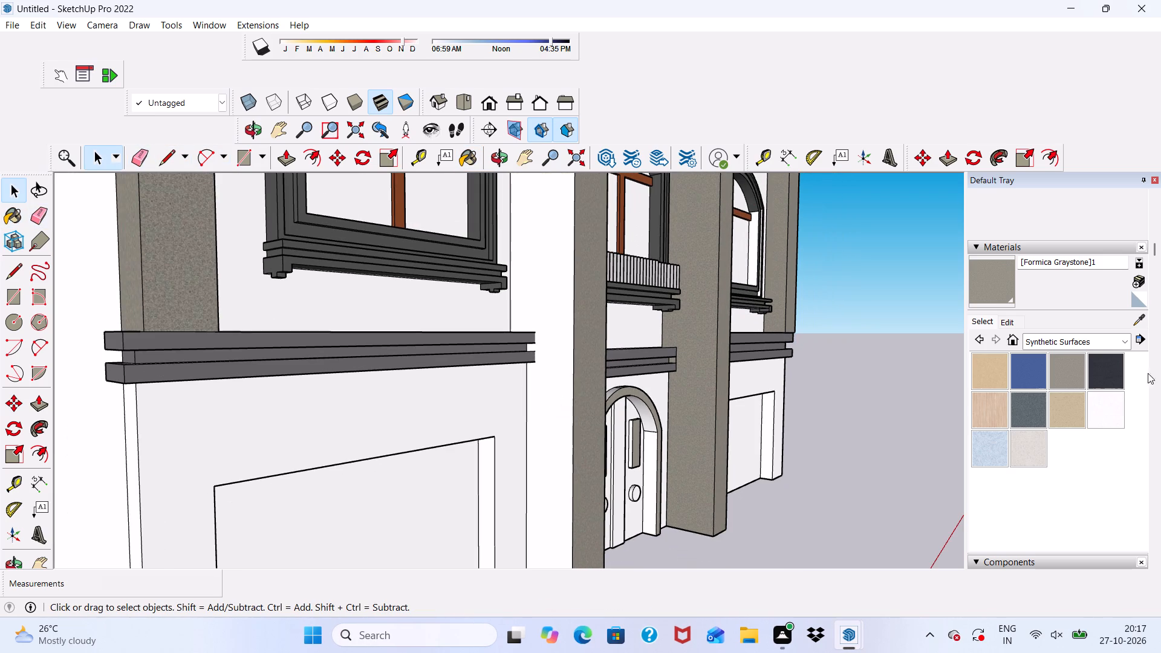
{"action": "left_click", "coordinate": [981, 281]}
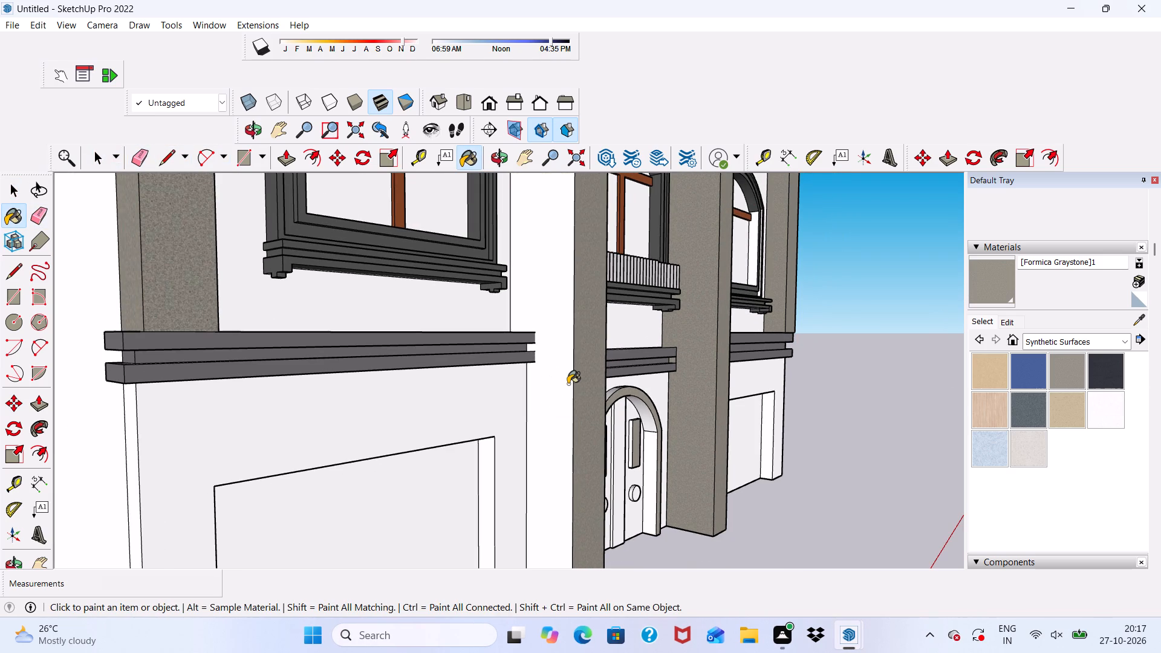
{"action": "left_click", "coordinate": [568, 384]}
Examine the painted facade from both sides and from the front to check its pilasters and ledges.
{"action": "scroll", "coordinate": [548, 392], "scroll_direction": "down", "scroll_amount": 12}
{"action": "scroll", "coordinate": [665, 463], "scroll_direction": "up", "scroll_amount": 1}
{"action": "middle_click_drag", "start_coordinate": [665, 463], "coordinate": [574, 553]}
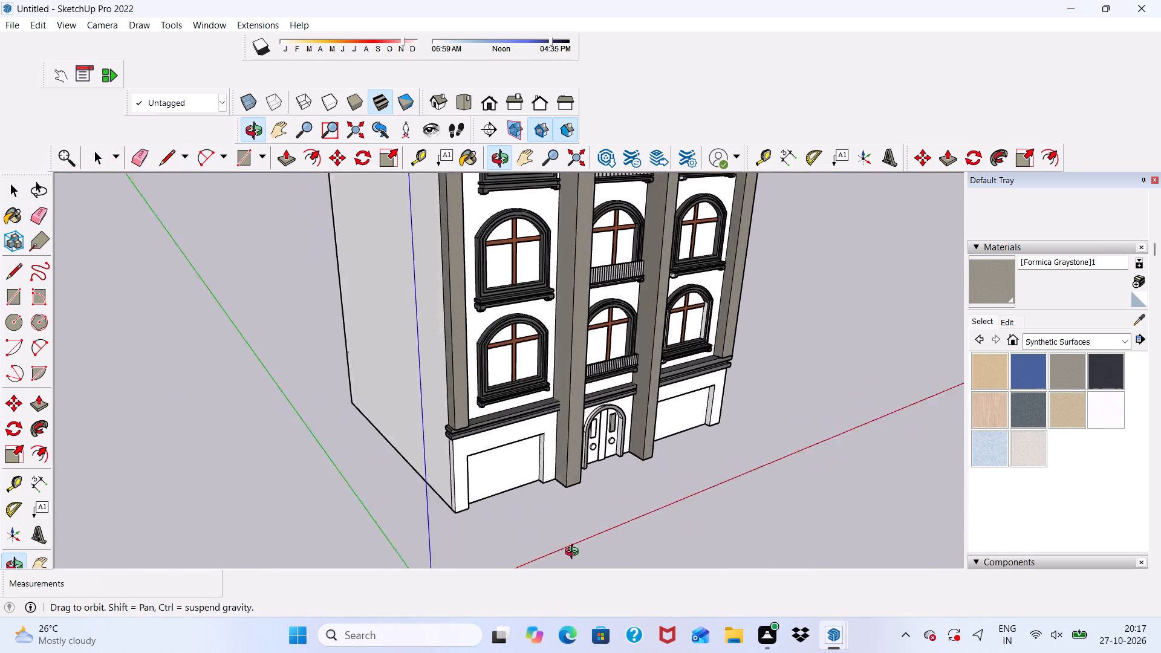
{"action": "middle_click_drag", "start_coordinate": [574, 553], "coordinate": [571, 556]}
{"action": "scroll", "coordinate": [570, 465], "scroll_direction": "down", "scroll_amount": 7}
{"action": "middle_click_drag", "start_coordinate": [600, 496], "coordinate": [209, 332]}
{"action": "key", "text": "space"}
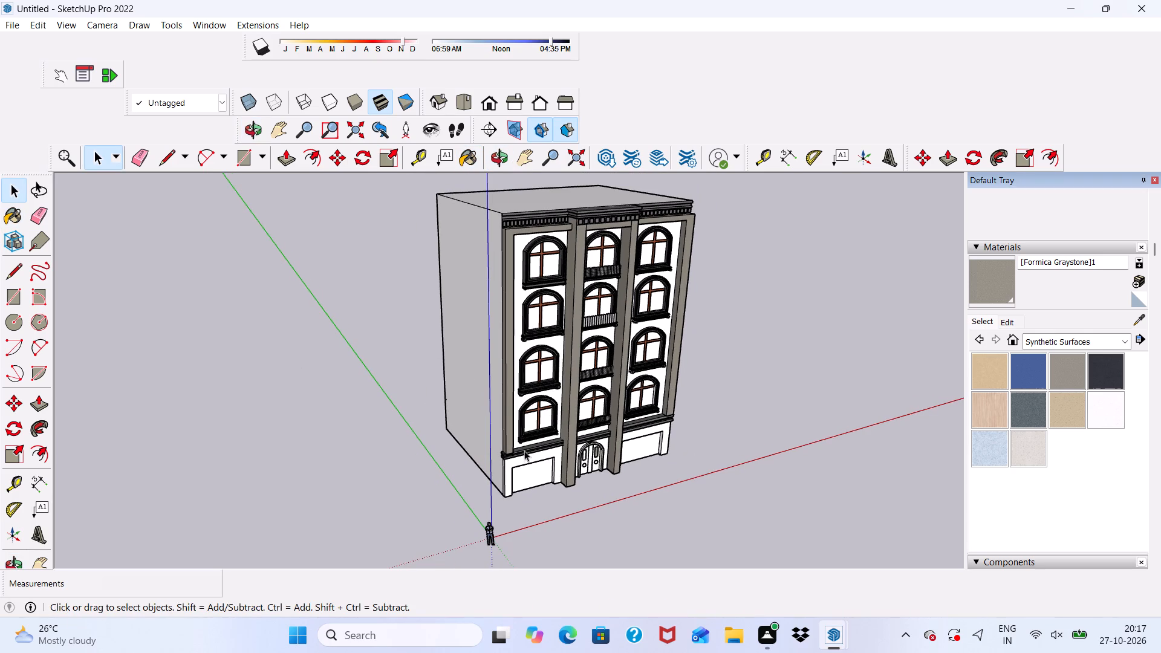
{"action": "middle_click_drag", "start_coordinate": [525, 452], "coordinate": [334, 407]}
{"action": "scroll", "coordinate": [465, 366], "scroll_direction": "up", "scroll_amount": 4}
{"action": "scroll", "coordinate": [631, 322], "scroll_direction": "down", "scroll_amount": 1}
{"action": "middle_click_drag", "start_coordinate": [632, 322], "coordinate": [443, 349]}
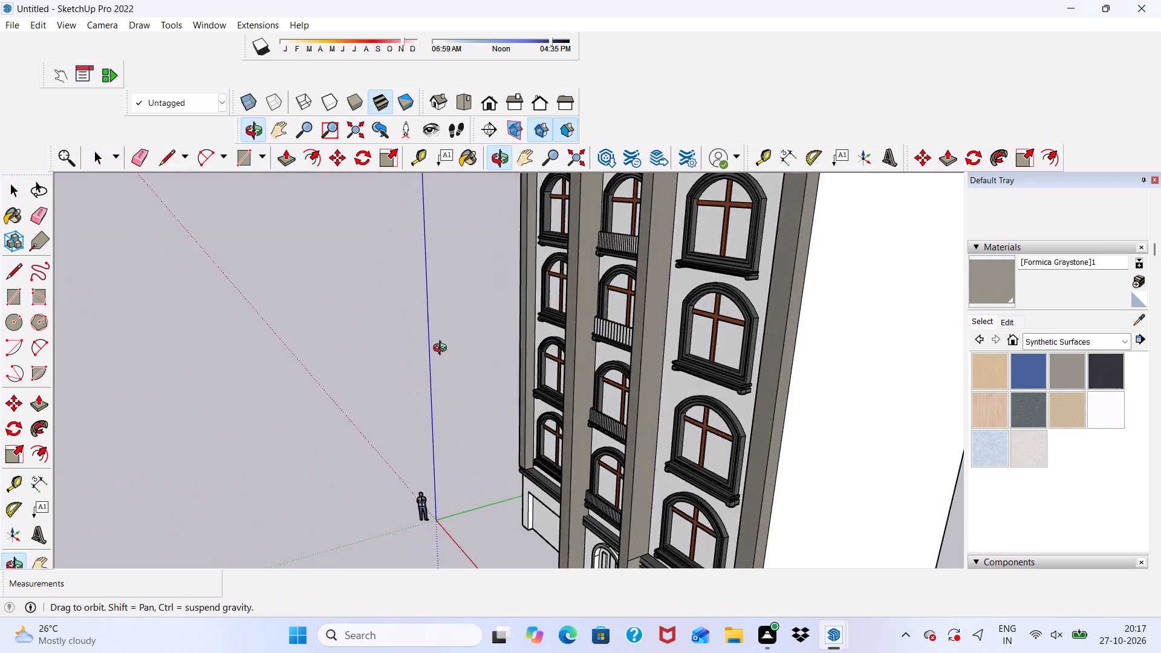
{"action": "middle_click_drag", "start_coordinate": [443, 349], "coordinate": [718, 382]}
{"action": "scroll", "coordinate": [667, 403], "scroll_direction": "down", "scroll_amount": 4}
{"action": "middle_click_drag", "start_coordinate": [596, 469], "coordinate": [596, 420]}
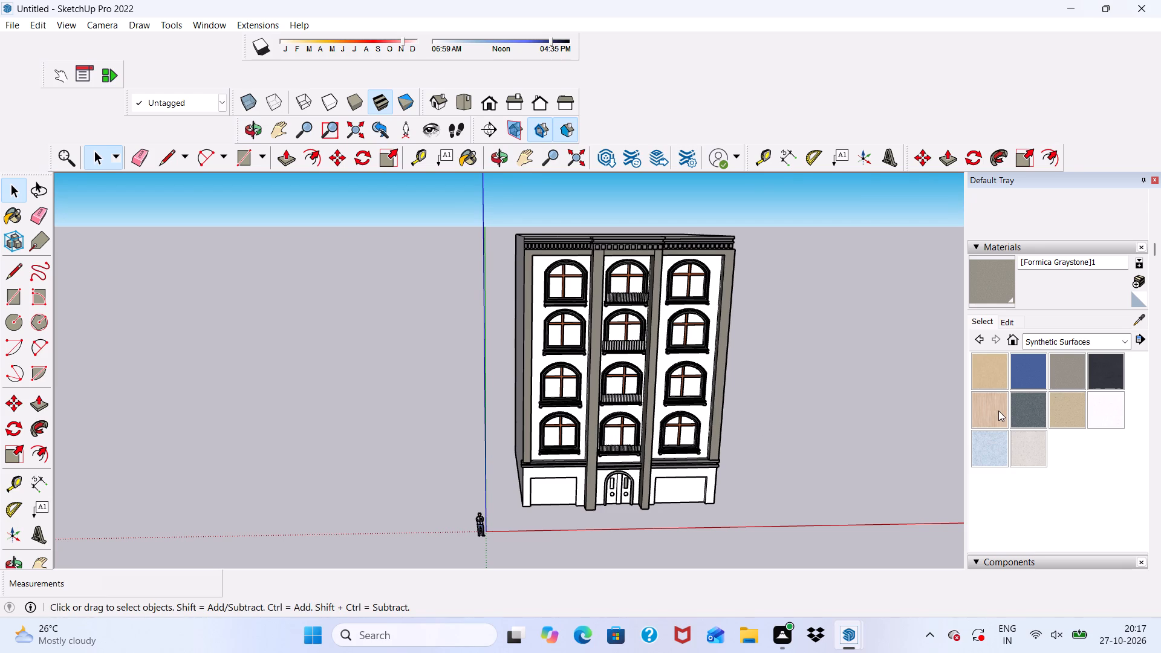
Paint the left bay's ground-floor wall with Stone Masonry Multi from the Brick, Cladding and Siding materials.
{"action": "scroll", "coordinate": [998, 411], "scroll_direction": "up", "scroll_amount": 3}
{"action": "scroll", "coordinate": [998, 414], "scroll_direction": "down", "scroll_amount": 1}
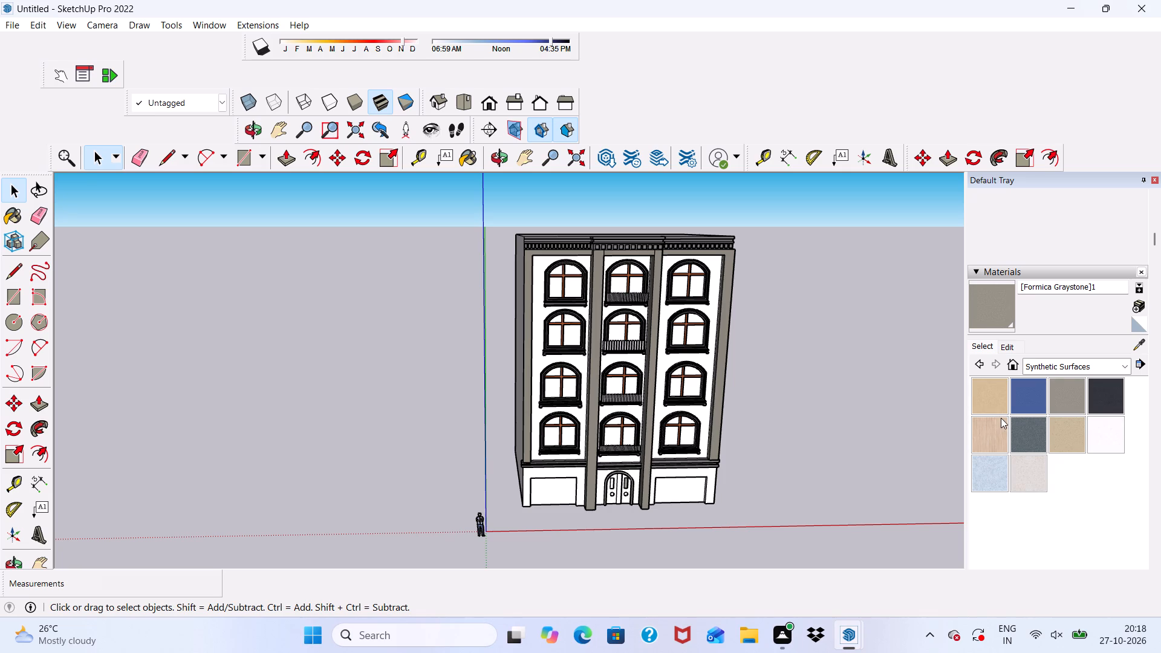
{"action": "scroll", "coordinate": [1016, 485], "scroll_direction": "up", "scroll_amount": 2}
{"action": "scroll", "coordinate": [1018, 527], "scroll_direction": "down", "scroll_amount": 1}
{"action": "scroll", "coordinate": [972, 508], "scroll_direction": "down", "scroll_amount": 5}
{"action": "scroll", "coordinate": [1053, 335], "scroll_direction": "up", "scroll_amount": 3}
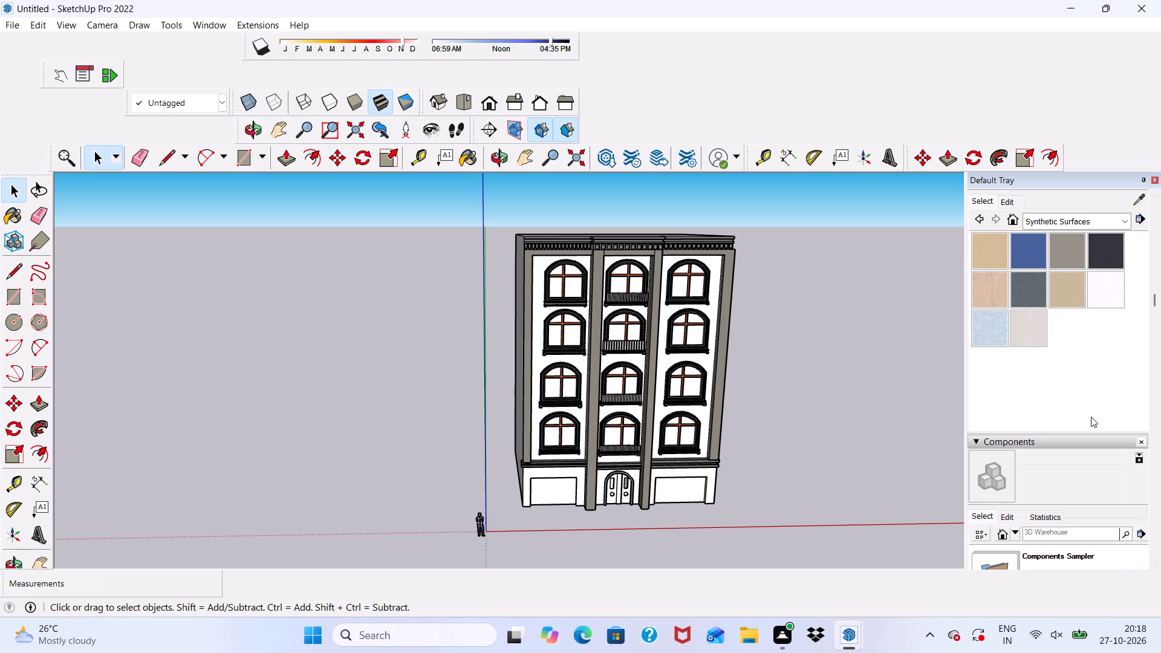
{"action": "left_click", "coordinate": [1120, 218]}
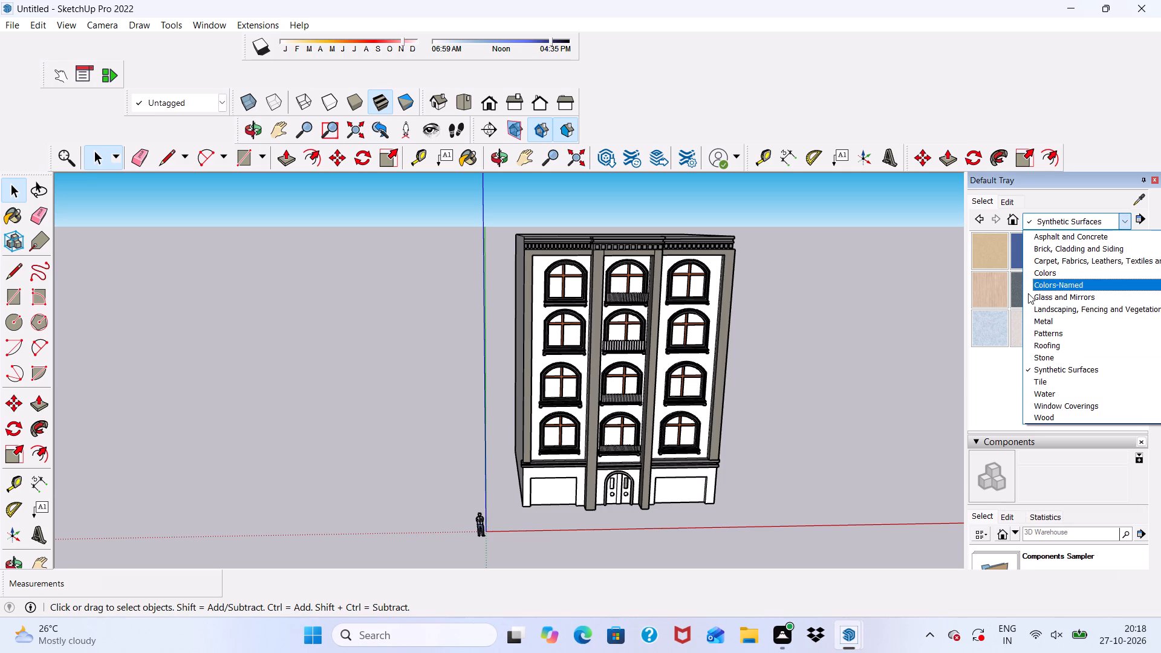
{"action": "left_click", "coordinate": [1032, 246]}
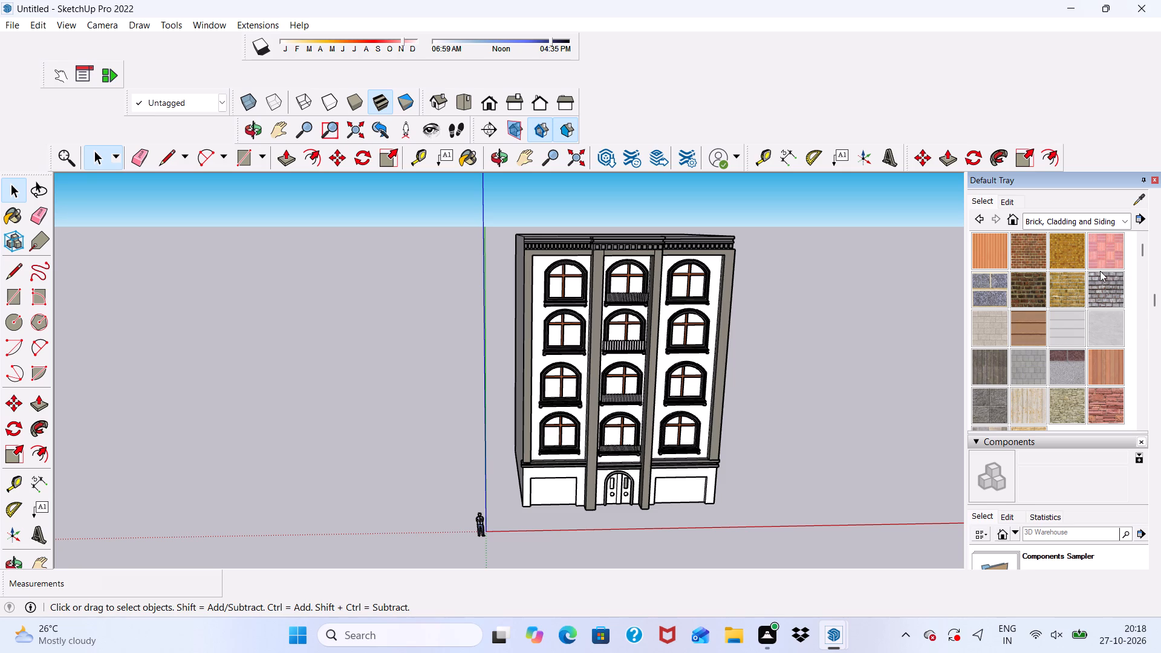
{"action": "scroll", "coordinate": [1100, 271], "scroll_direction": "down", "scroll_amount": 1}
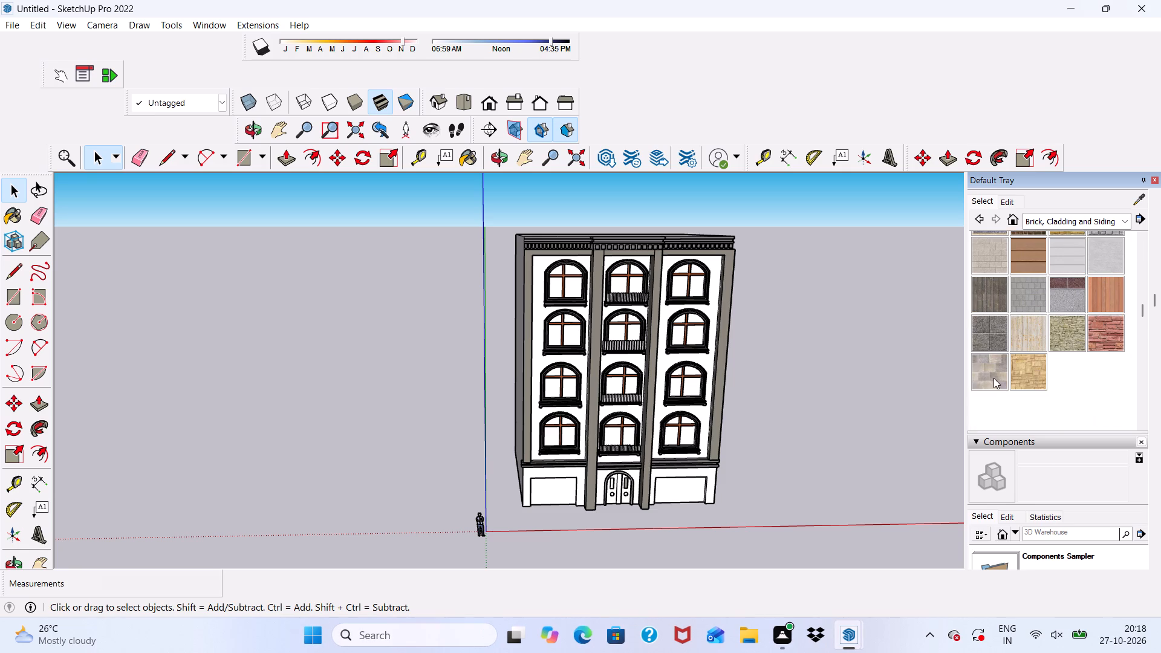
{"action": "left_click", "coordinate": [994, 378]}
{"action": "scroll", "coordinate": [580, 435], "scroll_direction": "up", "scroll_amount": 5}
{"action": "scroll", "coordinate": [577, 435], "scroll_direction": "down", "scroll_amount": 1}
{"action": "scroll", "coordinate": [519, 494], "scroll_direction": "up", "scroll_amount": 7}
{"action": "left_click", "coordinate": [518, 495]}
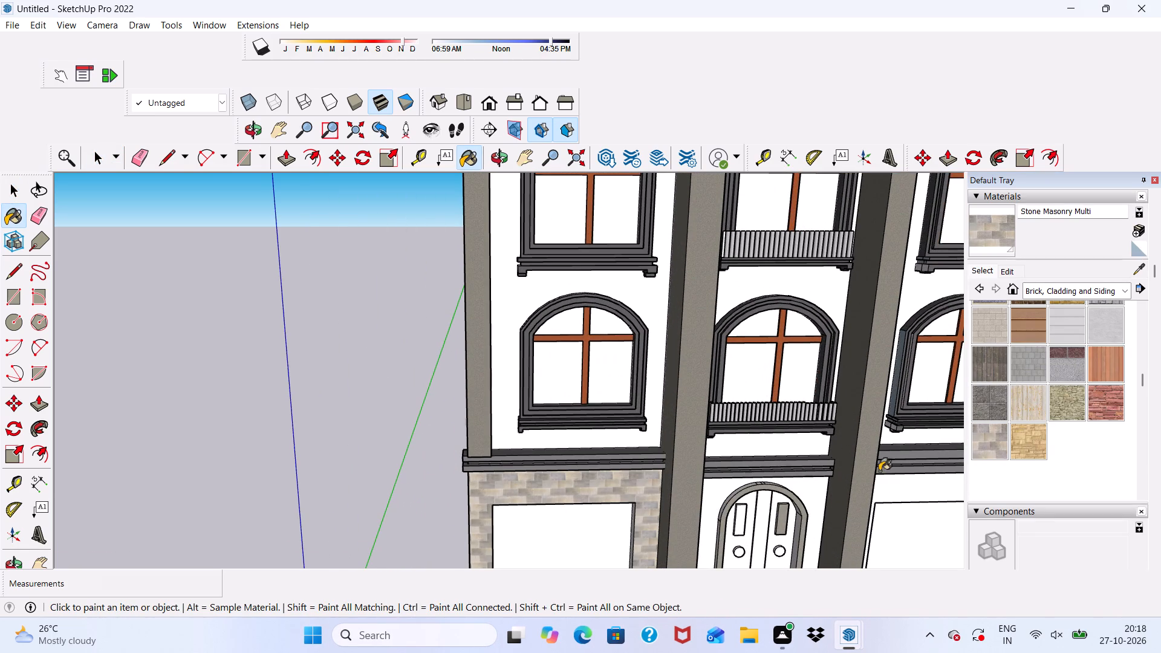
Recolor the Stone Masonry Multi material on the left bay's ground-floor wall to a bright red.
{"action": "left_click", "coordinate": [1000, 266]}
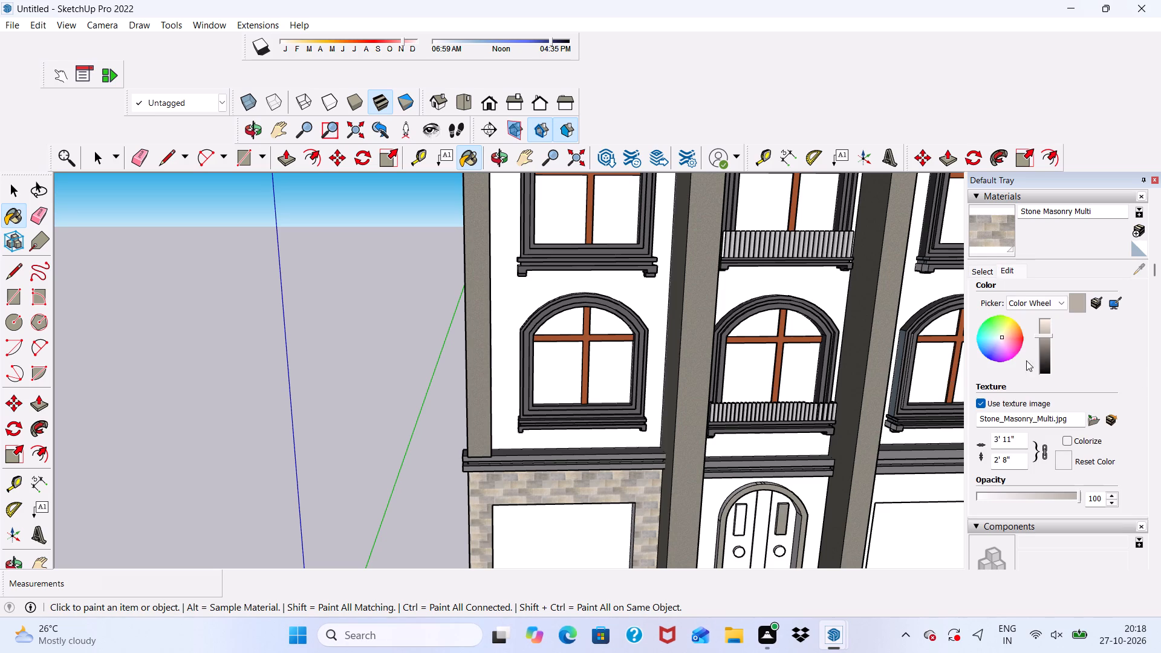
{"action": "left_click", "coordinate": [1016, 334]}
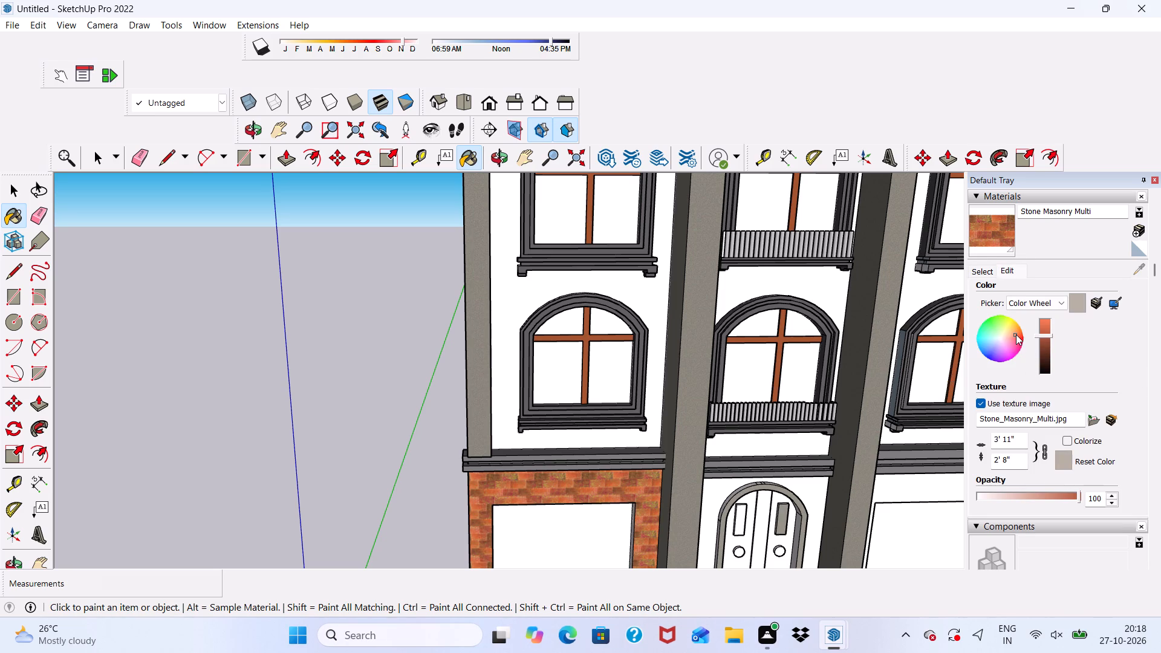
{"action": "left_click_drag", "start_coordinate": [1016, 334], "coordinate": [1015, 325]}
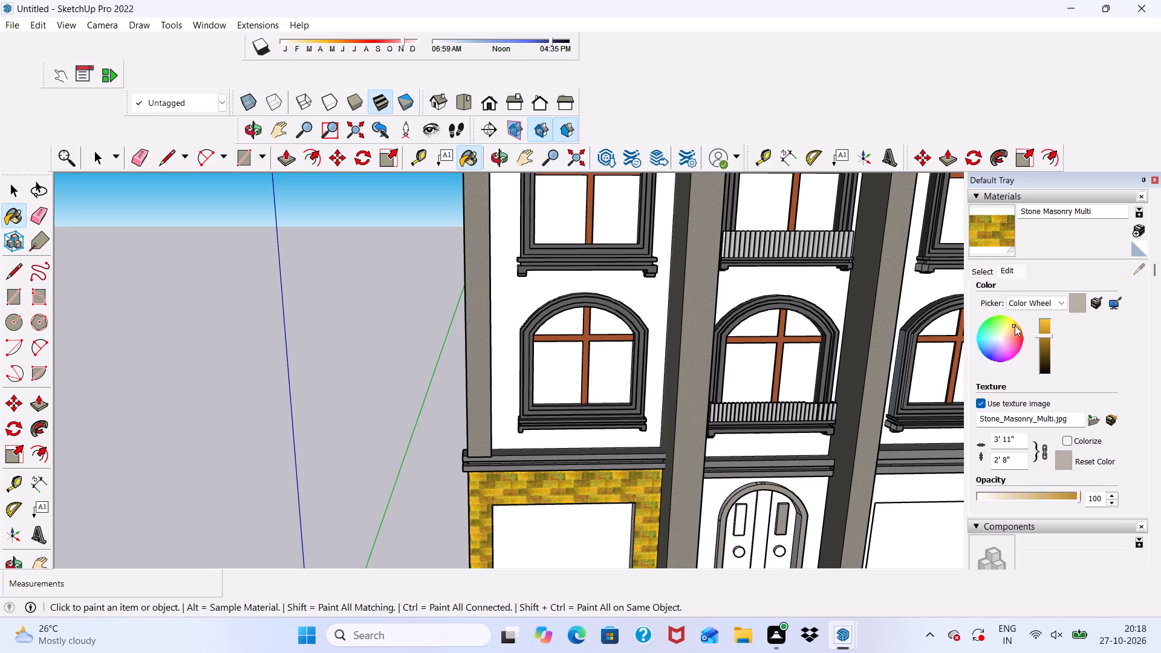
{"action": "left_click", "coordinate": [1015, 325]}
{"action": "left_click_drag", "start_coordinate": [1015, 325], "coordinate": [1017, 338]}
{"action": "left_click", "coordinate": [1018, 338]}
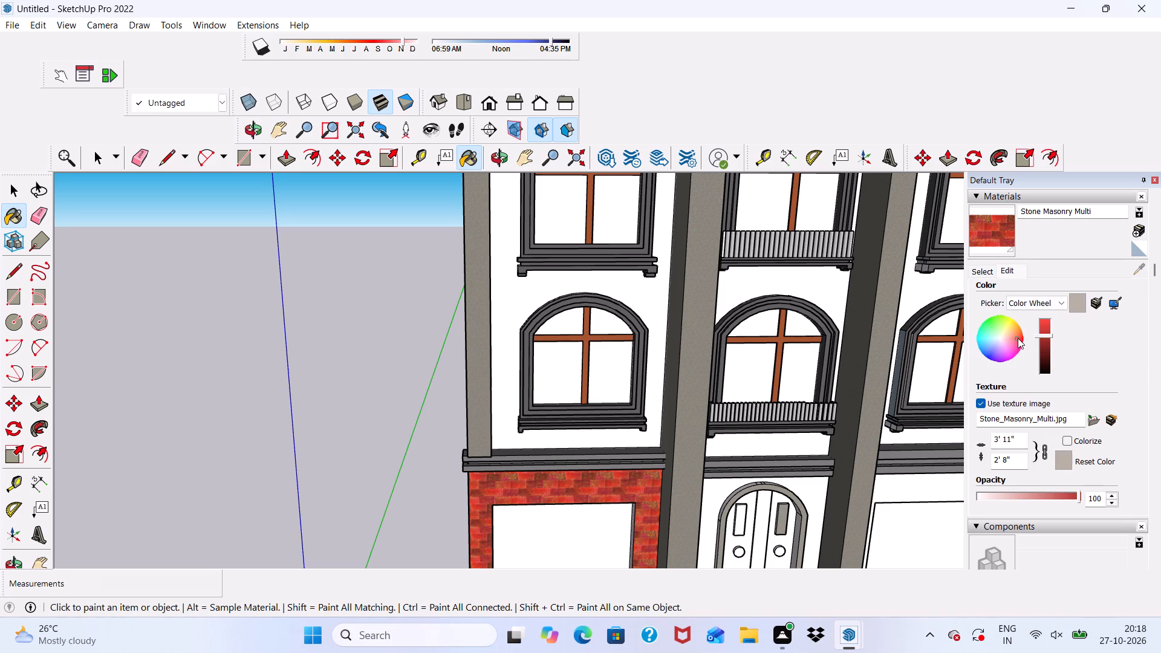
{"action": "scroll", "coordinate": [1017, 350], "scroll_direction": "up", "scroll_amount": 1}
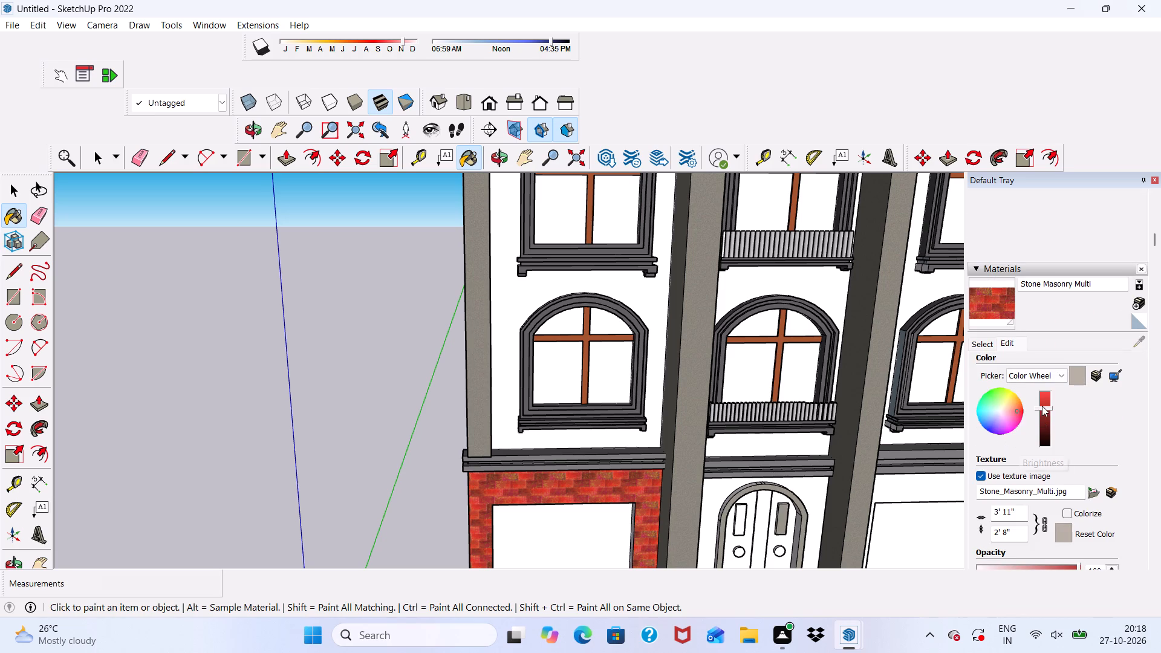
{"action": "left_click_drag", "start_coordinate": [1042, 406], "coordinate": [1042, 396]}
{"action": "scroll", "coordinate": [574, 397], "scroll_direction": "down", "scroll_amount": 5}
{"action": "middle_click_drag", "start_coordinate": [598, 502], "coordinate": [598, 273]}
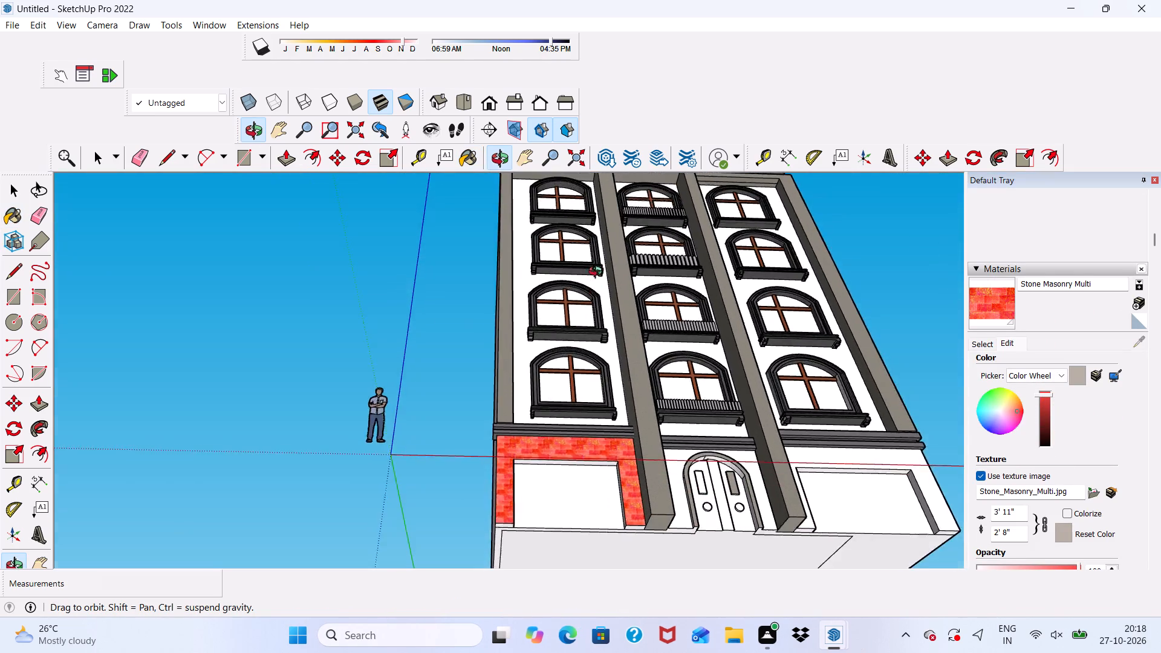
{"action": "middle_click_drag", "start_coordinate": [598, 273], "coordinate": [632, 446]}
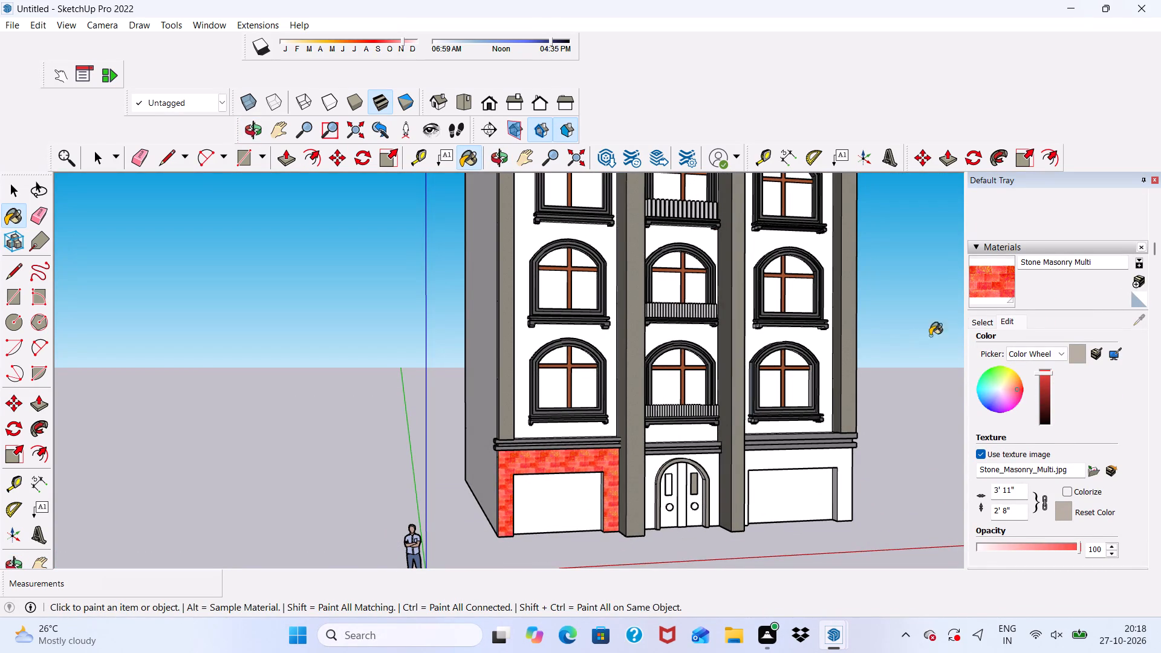
Repaint the left bay's ground-floor wall with Cinder Block from the Brick, Cladding and Siding materials.
{"action": "left_click", "coordinate": [1003, 320]}
{"action": "left_click", "coordinate": [1013, 320]}
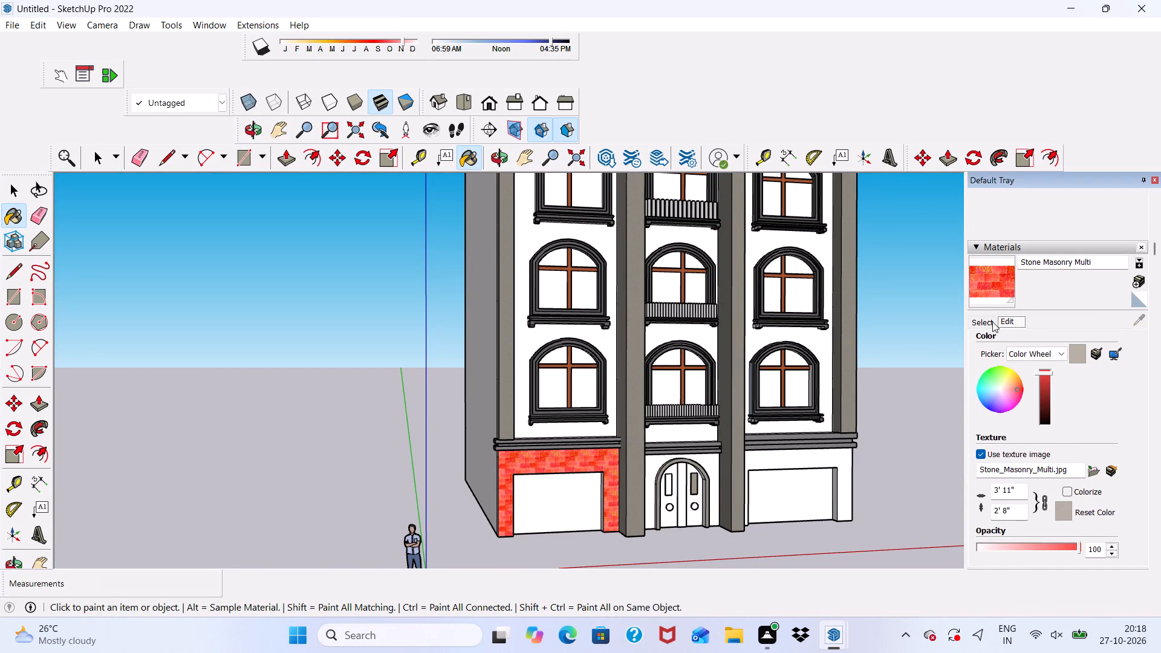
{"action": "left_click", "coordinate": [992, 322]}
{"action": "scroll", "coordinate": [1056, 403], "scroll_direction": "down", "scroll_amount": 1}
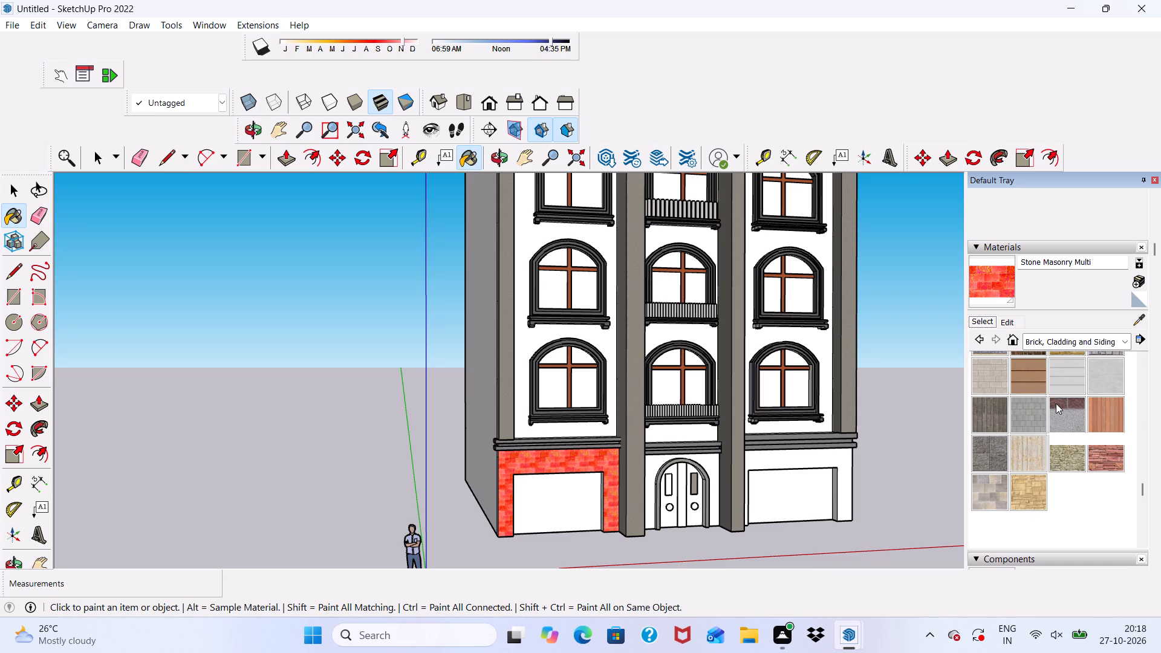
{"action": "scroll", "coordinate": [1056, 403], "scroll_direction": "up", "scroll_amount": 3}
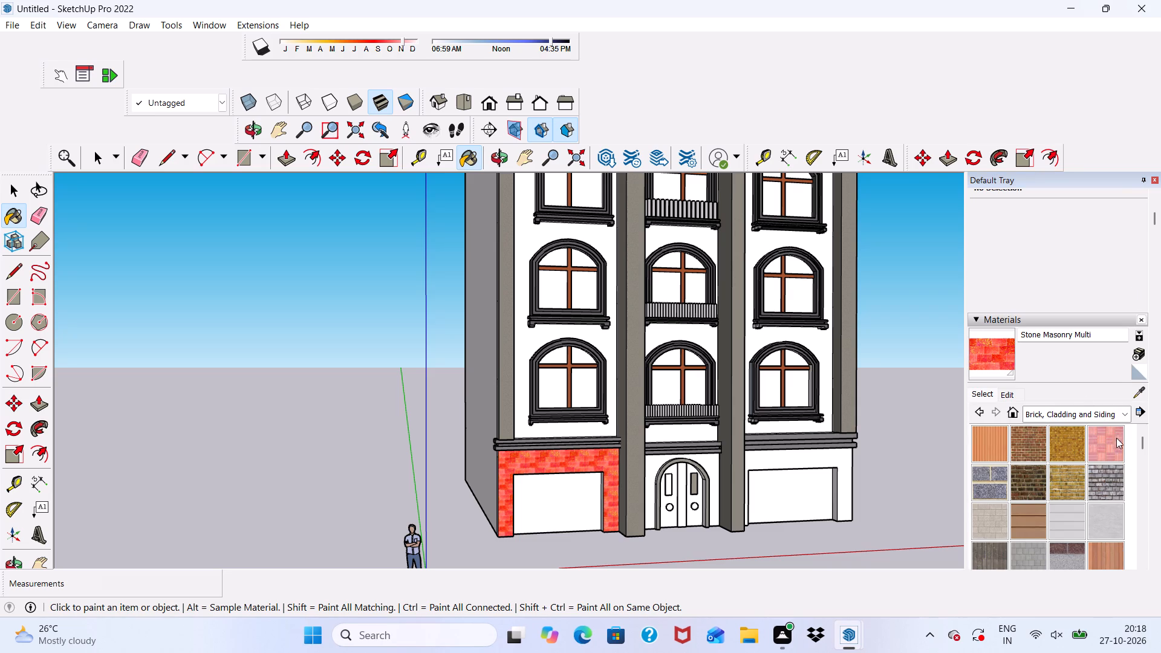
{"action": "left_click", "coordinate": [1113, 440]}
{"action": "scroll", "coordinate": [610, 539], "scroll_direction": "up", "scroll_amount": 3}
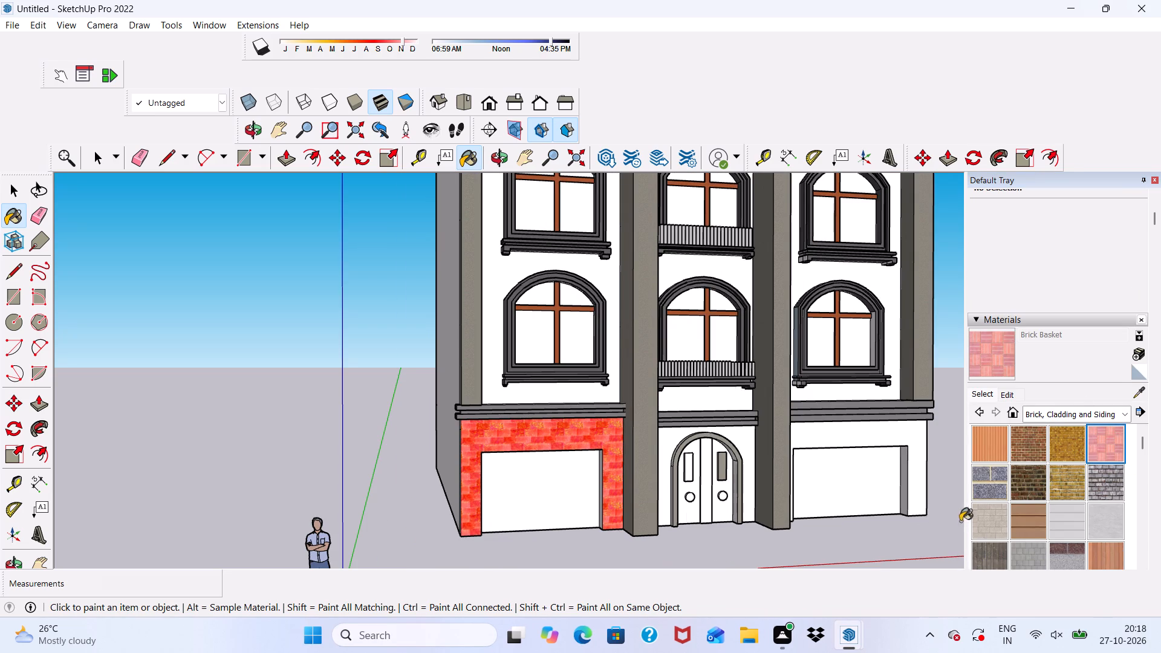
{"action": "left_click", "coordinate": [979, 519]}
{"action": "scroll", "coordinate": [609, 435], "scroll_direction": "up", "scroll_amount": 7}
{"action": "left_click", "coordinate": [609, 419]}
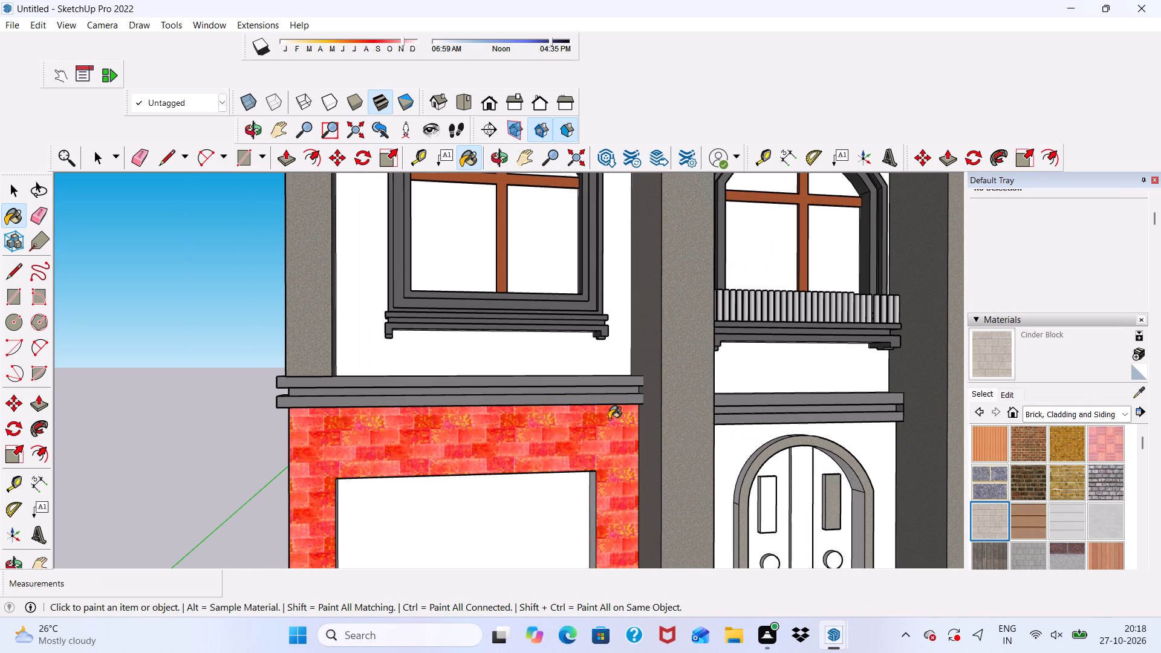
{"action": "scroll", "coordinate": [714, 501], "scroll_direction": "up", "scroll_amount": 15}
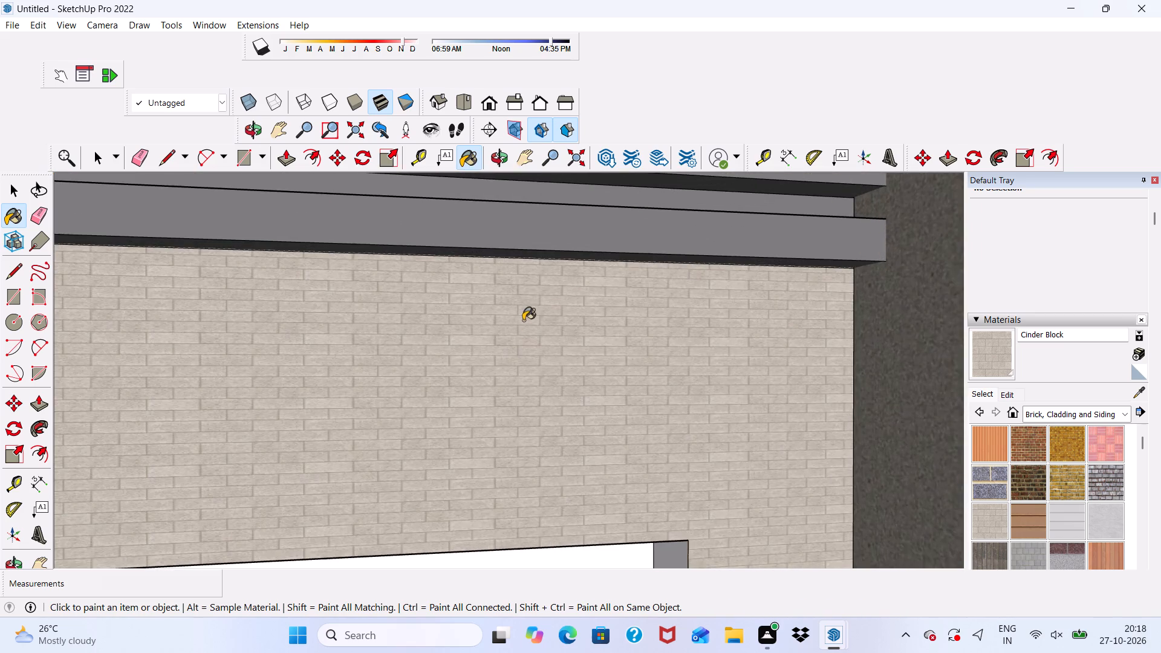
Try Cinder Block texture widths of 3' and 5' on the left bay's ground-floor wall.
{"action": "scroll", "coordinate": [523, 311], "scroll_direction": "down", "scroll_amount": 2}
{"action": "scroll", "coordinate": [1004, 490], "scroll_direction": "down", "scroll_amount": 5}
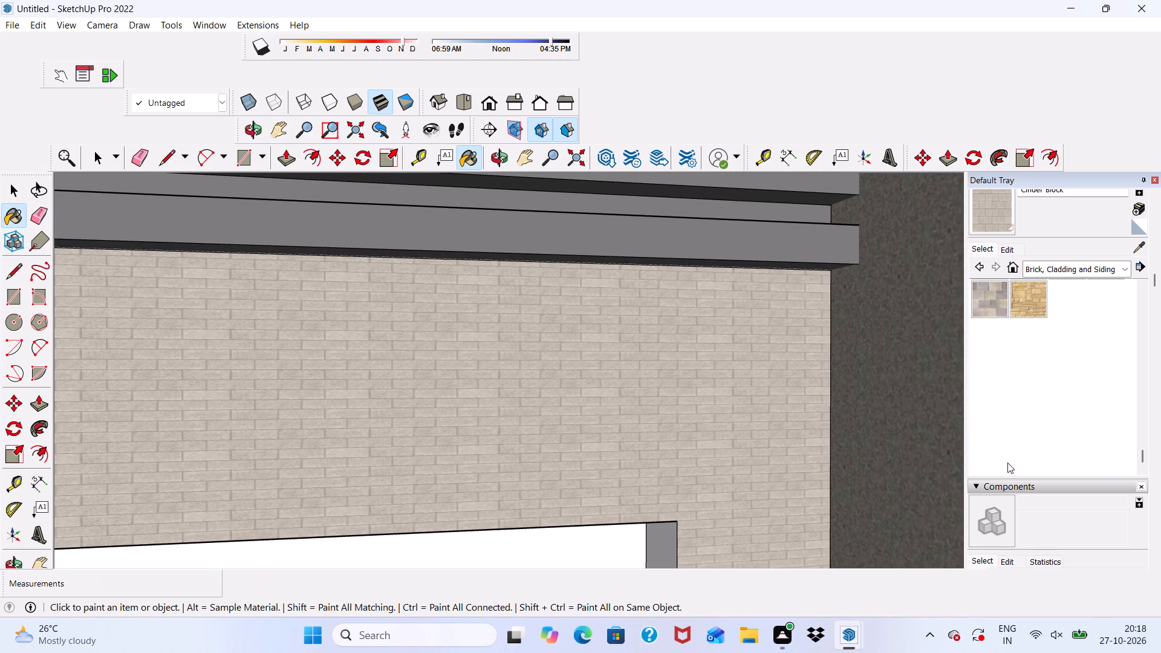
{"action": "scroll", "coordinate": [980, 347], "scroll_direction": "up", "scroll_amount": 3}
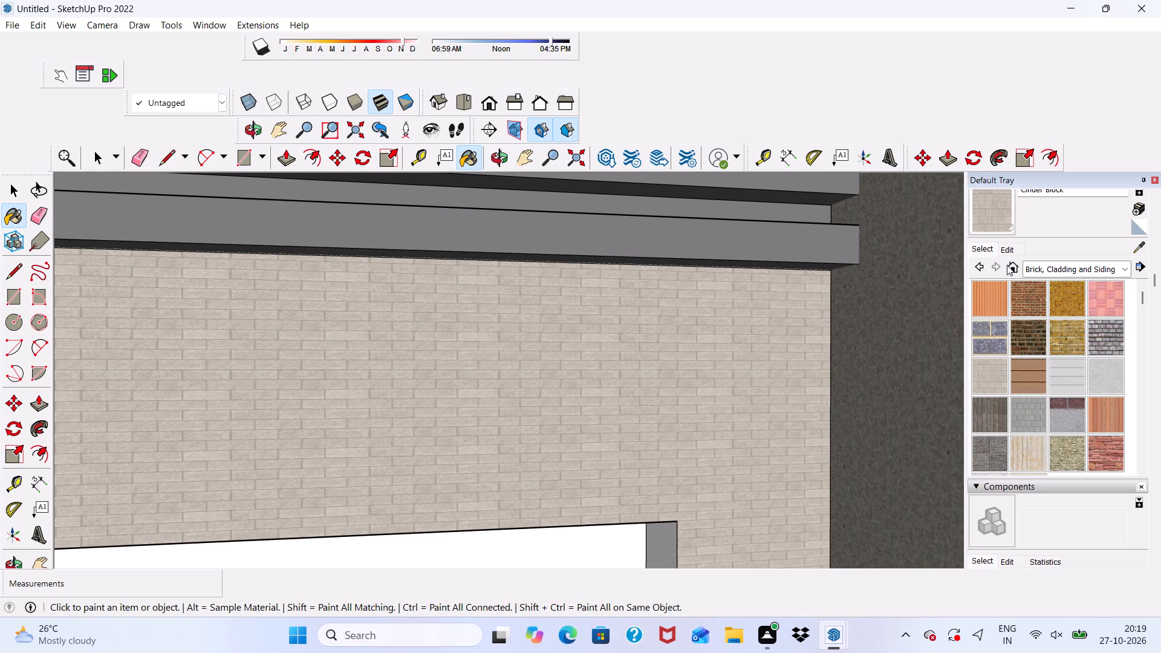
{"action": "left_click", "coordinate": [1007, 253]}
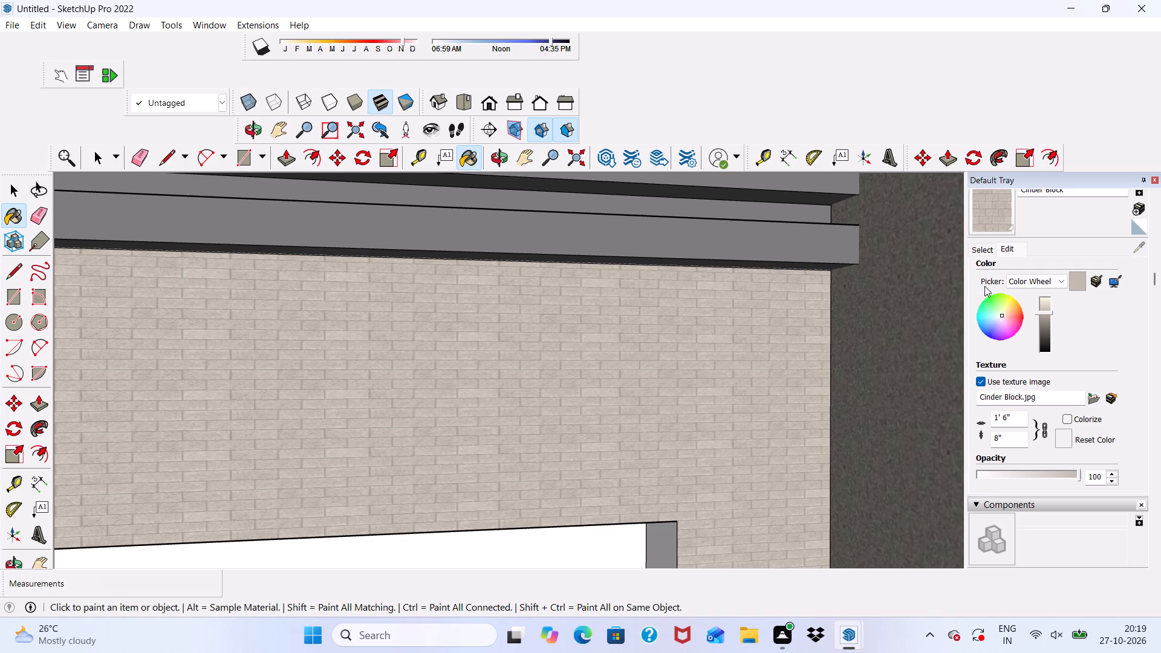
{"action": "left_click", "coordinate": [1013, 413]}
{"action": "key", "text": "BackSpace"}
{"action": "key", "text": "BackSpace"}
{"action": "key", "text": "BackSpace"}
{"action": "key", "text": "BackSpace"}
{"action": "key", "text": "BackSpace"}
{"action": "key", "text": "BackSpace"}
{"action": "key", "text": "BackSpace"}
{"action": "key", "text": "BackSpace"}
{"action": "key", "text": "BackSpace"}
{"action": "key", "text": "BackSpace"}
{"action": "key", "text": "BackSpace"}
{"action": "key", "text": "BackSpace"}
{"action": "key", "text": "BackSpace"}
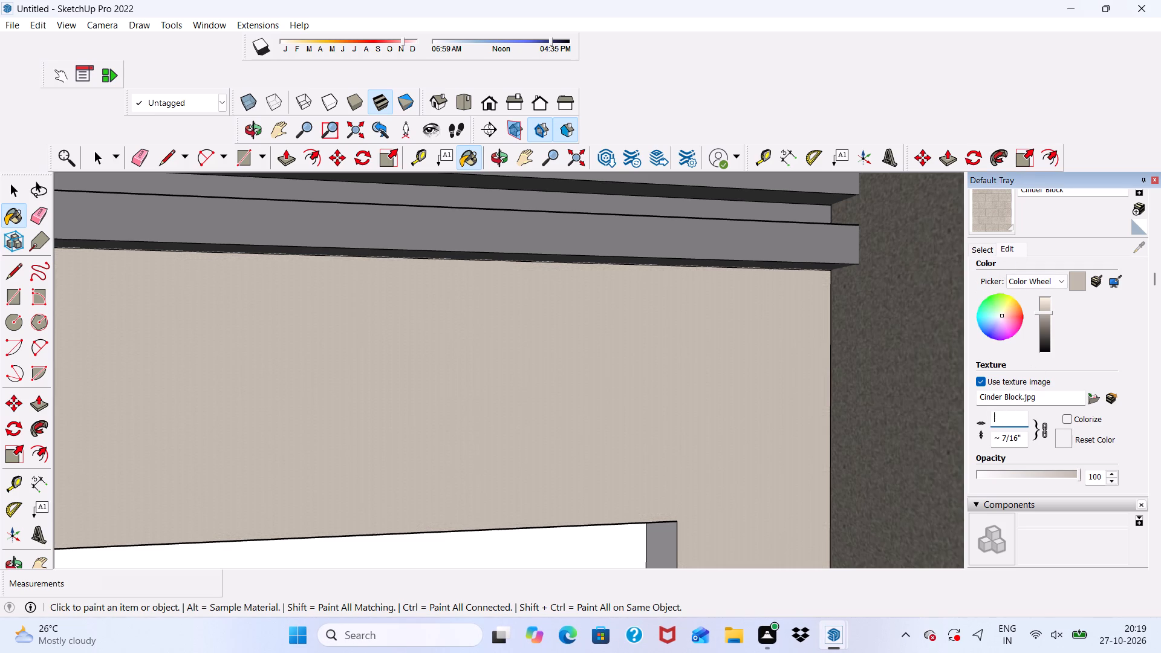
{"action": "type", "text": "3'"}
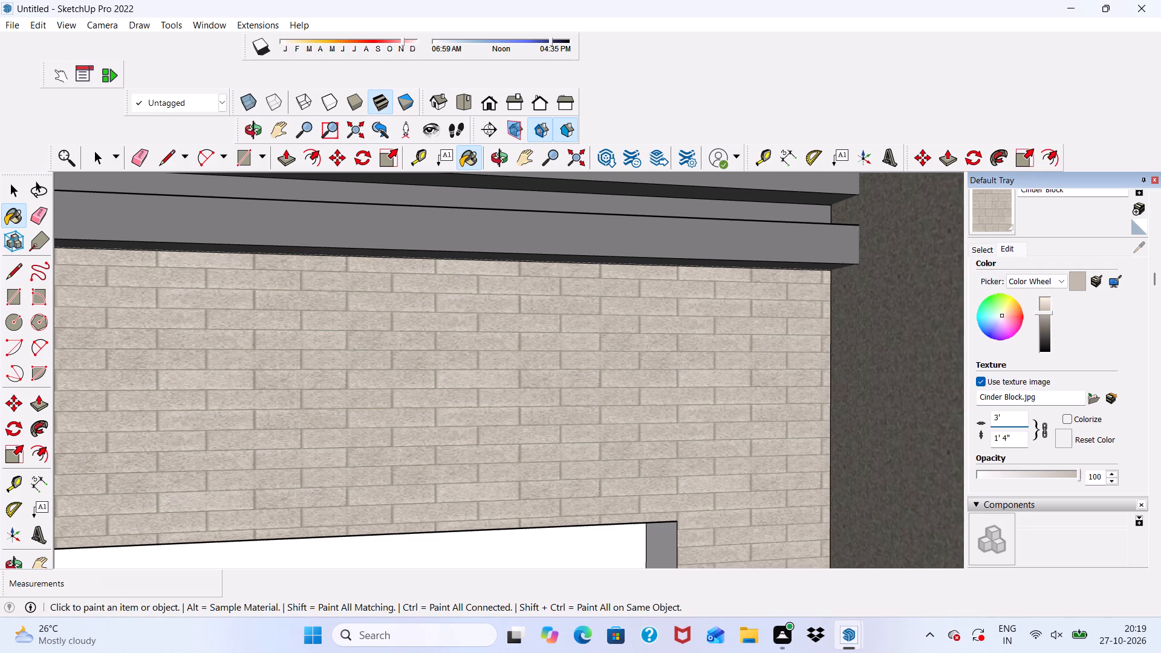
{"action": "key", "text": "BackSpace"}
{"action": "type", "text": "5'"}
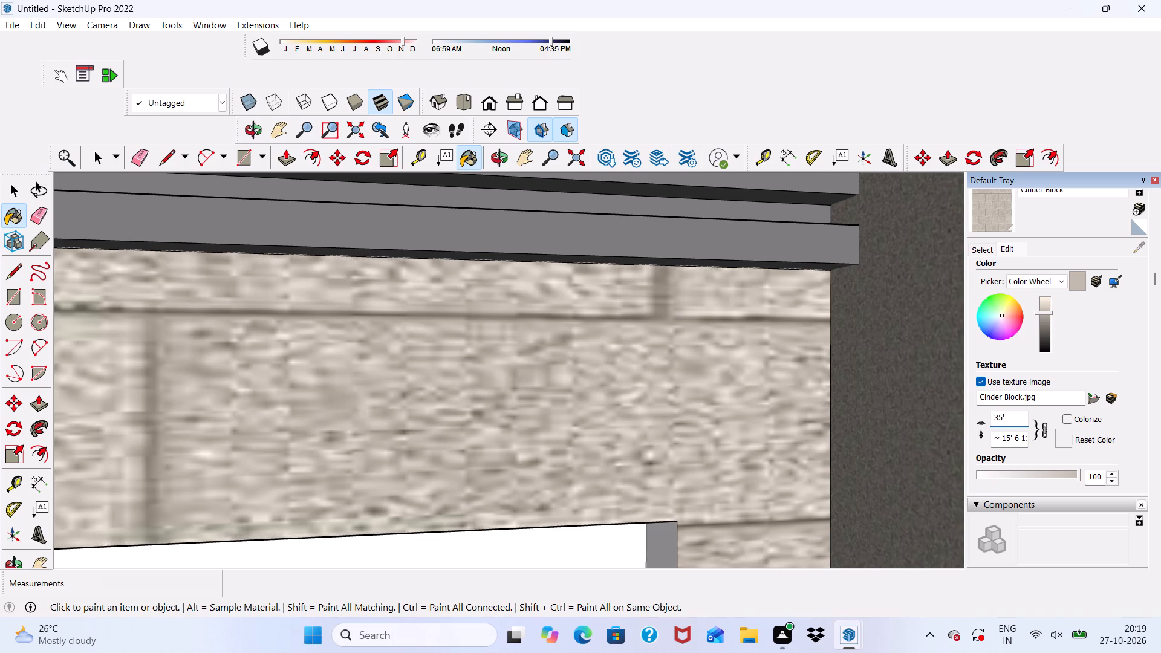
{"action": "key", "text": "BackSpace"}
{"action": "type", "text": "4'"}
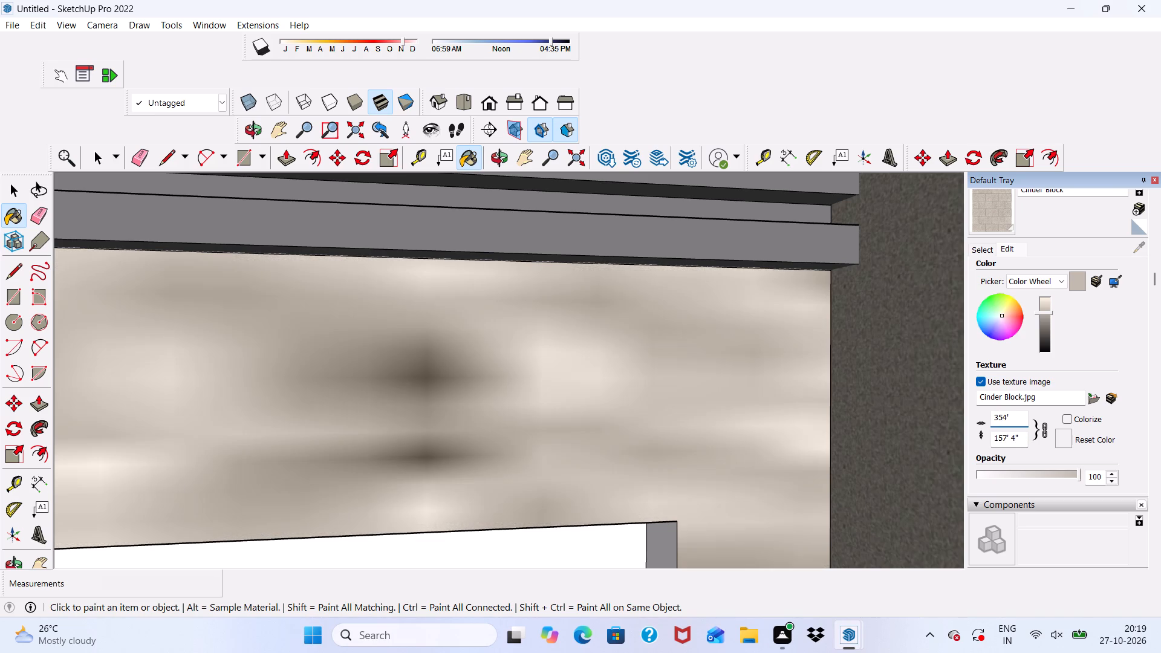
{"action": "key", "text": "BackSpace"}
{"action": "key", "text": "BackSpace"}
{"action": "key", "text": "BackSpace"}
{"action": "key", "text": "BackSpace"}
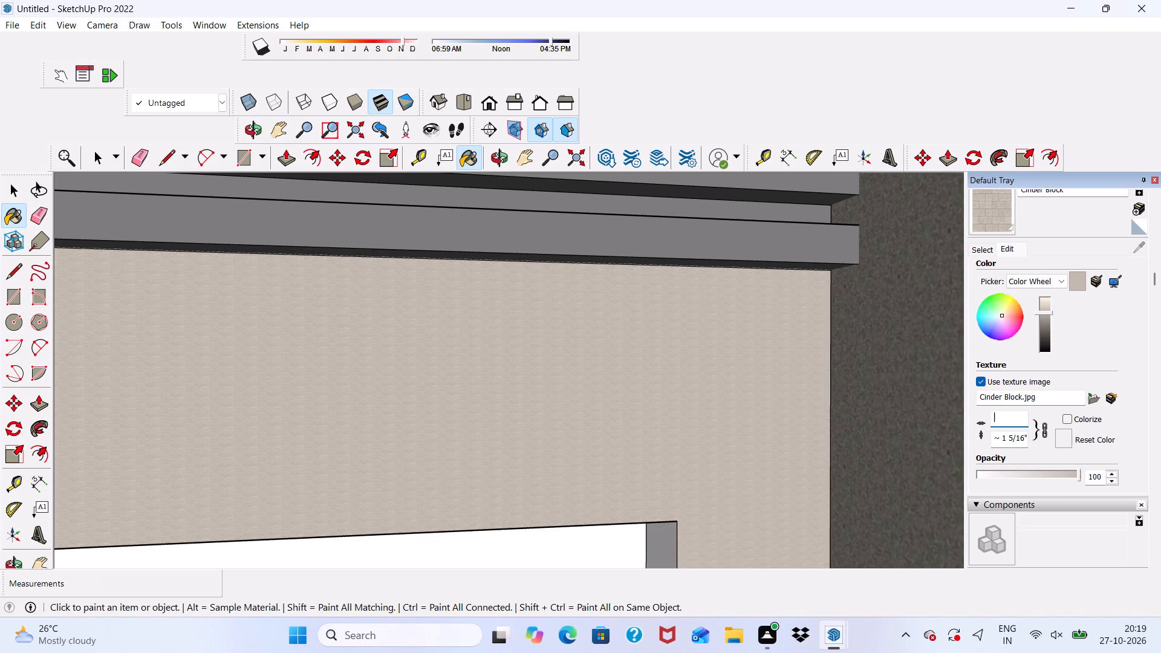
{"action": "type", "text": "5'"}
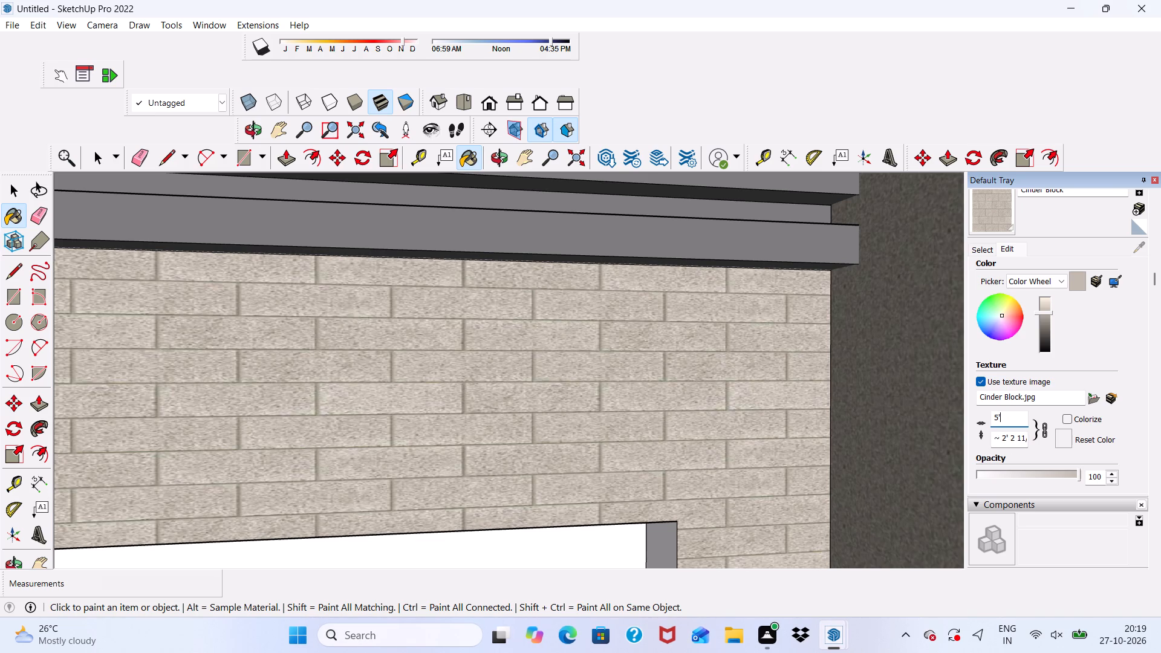
Set the Cinder Block material's texture width to 10'.
{"action": "key", "text": "BackSpace"}
{"action": "key", "text": "BackSpace"}
{"action": "type", "text": "10"}
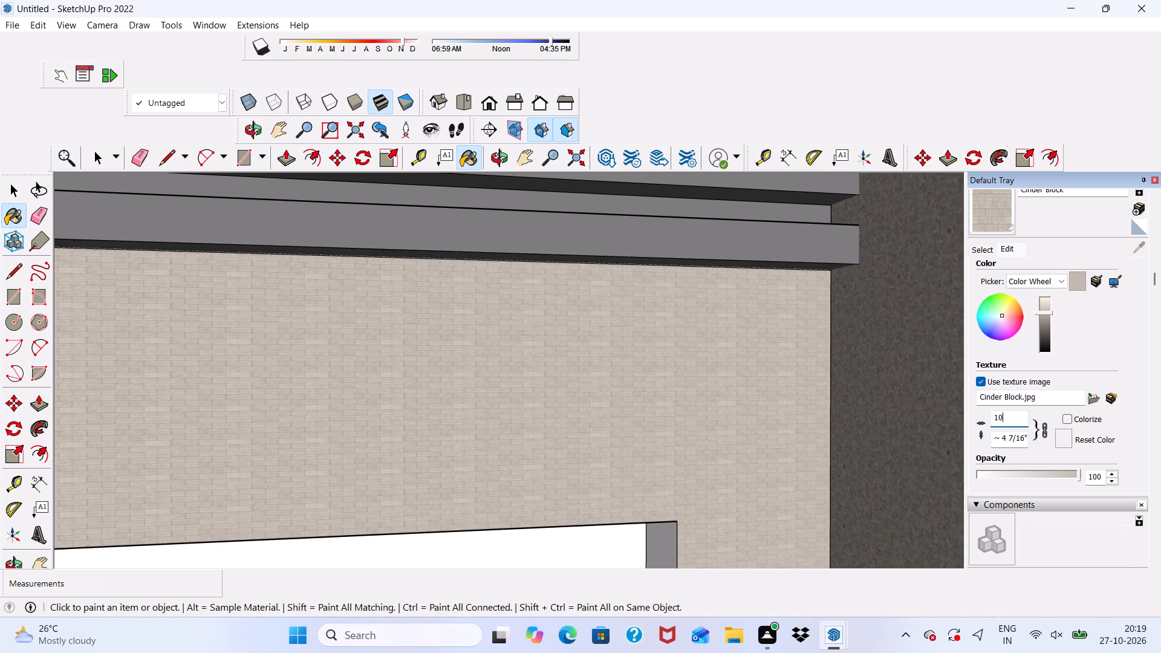
{"action": "key", "text": "Return"}
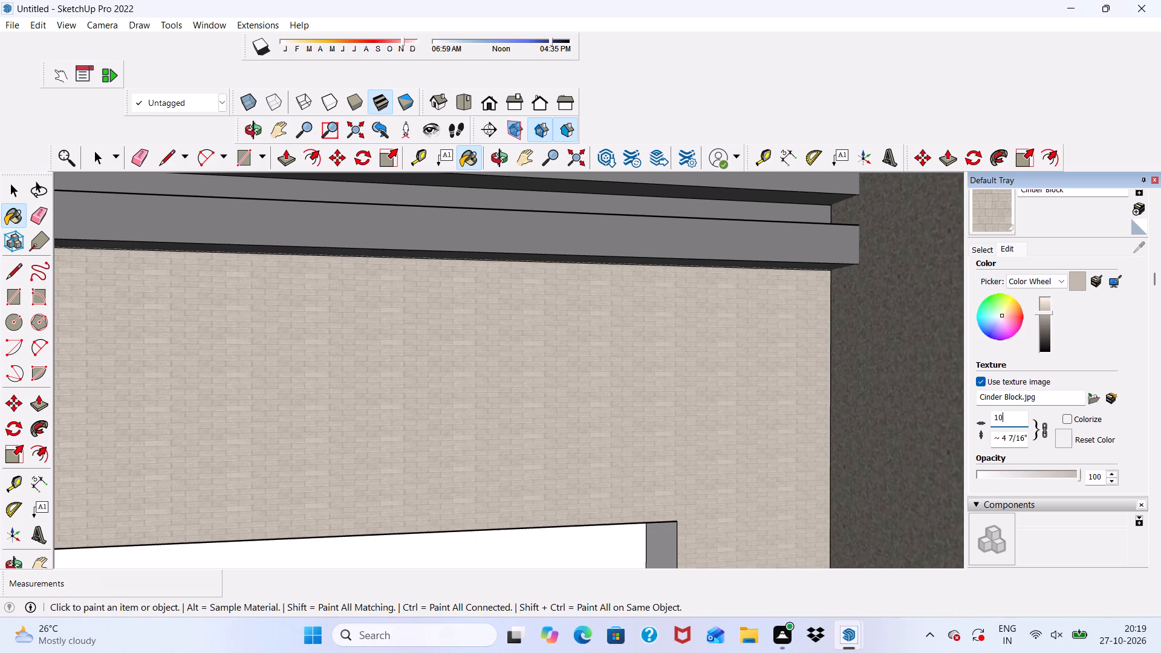
{"action": "key", "text": "BackSpace"}
{"action": "type", "text": "0'"}
{"action": "key", "text": "Return"}
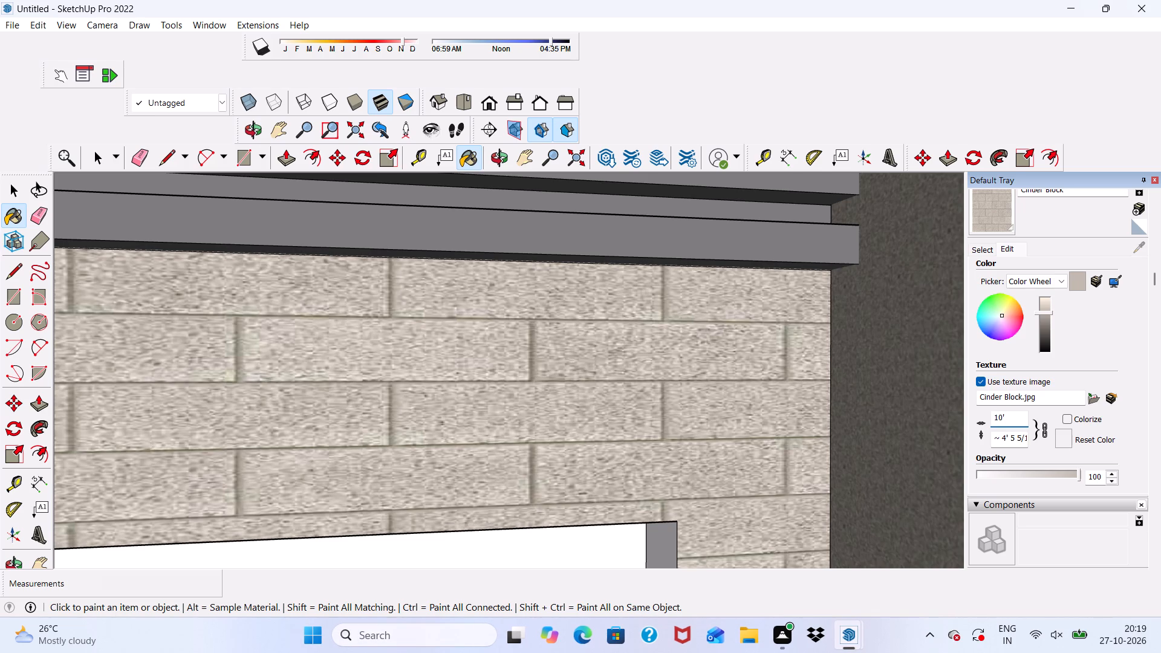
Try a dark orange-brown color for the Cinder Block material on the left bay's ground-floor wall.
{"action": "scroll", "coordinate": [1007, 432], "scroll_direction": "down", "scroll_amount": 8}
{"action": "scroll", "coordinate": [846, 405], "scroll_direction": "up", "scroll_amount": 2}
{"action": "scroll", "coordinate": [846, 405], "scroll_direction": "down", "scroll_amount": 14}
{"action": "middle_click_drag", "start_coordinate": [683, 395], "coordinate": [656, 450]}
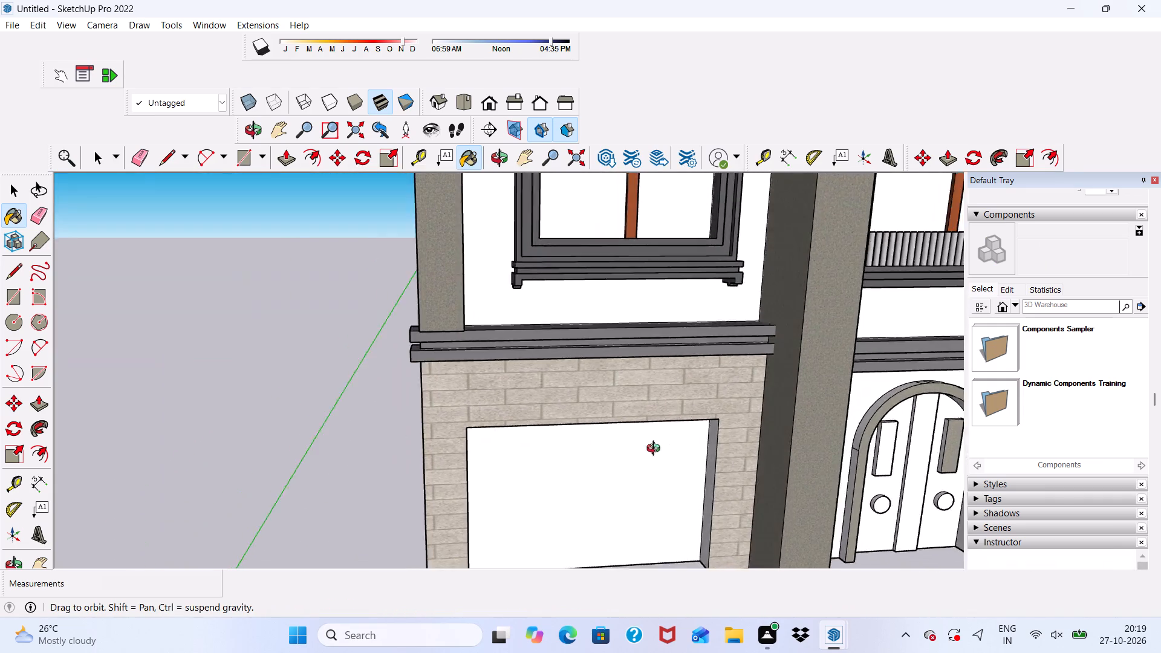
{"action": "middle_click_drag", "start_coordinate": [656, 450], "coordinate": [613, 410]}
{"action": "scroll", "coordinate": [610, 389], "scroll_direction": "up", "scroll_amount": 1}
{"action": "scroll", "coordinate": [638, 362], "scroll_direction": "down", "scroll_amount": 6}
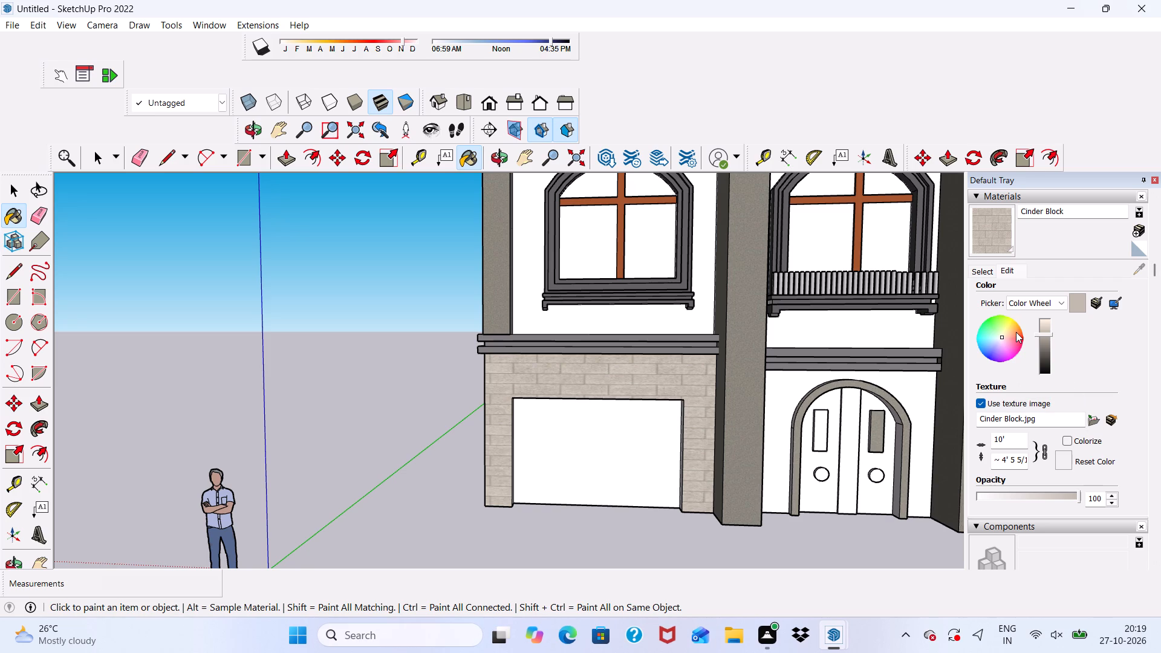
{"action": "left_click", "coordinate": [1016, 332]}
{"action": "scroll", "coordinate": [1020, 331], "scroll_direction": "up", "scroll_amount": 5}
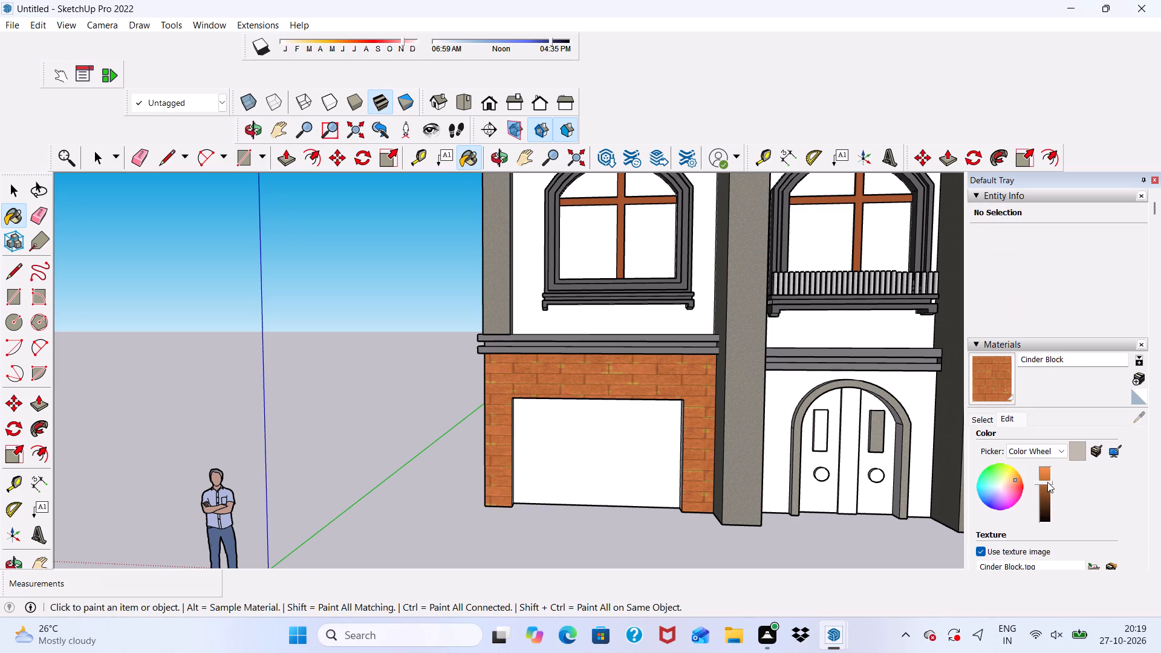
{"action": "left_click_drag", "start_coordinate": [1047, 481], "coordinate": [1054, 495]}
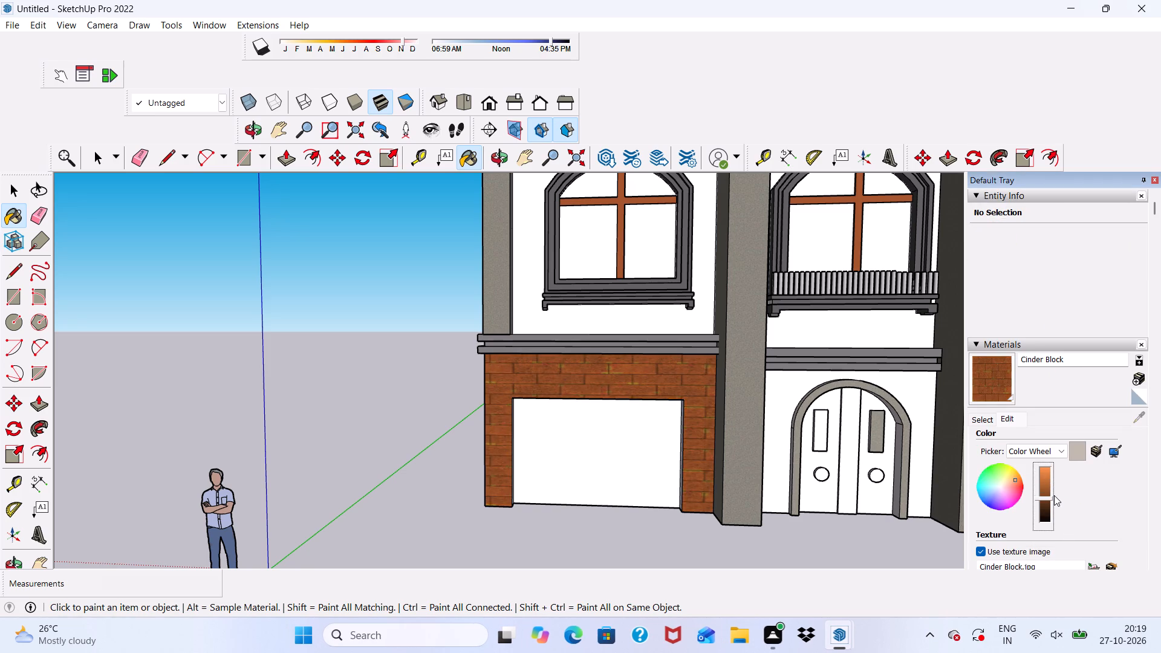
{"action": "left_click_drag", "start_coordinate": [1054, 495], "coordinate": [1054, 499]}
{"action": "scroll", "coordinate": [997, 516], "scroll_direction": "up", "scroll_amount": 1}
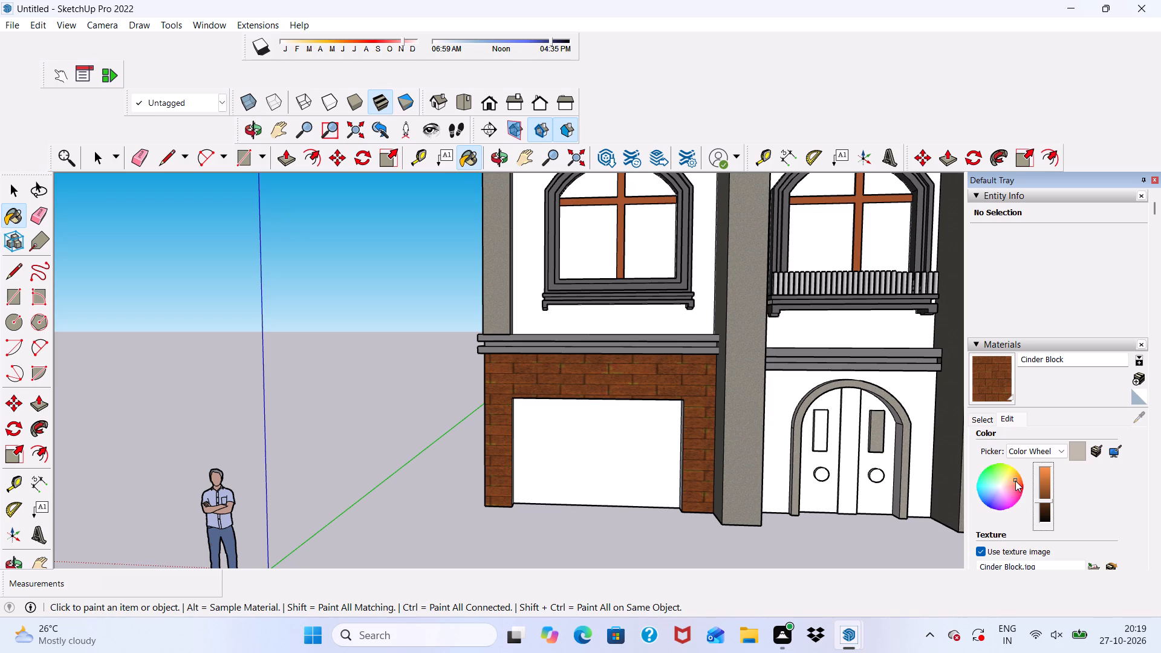
Adjust the Cinder Block material's hue, comparing several colors, to a muted reddish brown.
{"action": "double_click", "coordinate": [1015, 481]}
{"action": "left_click_drag", "start_coordinate": [1017, 484], "coordinate": [1004, 484]}
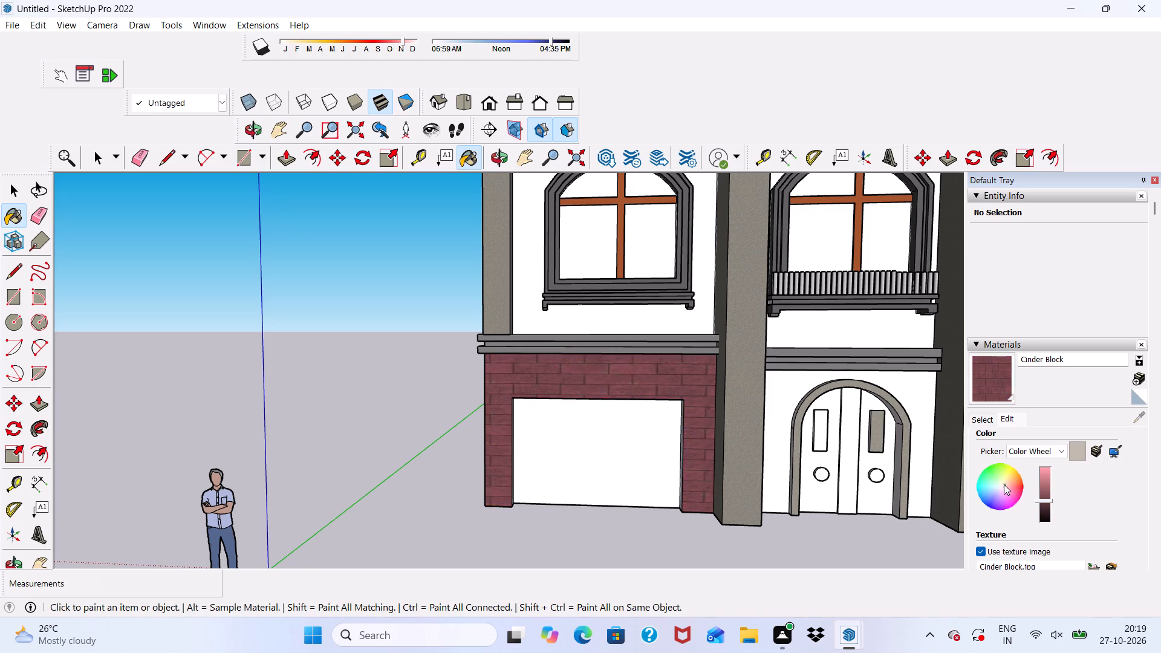
{"action": "left_click_drag", "start_coordinate": [1004, 484], "coordinate": [1007, 473]}
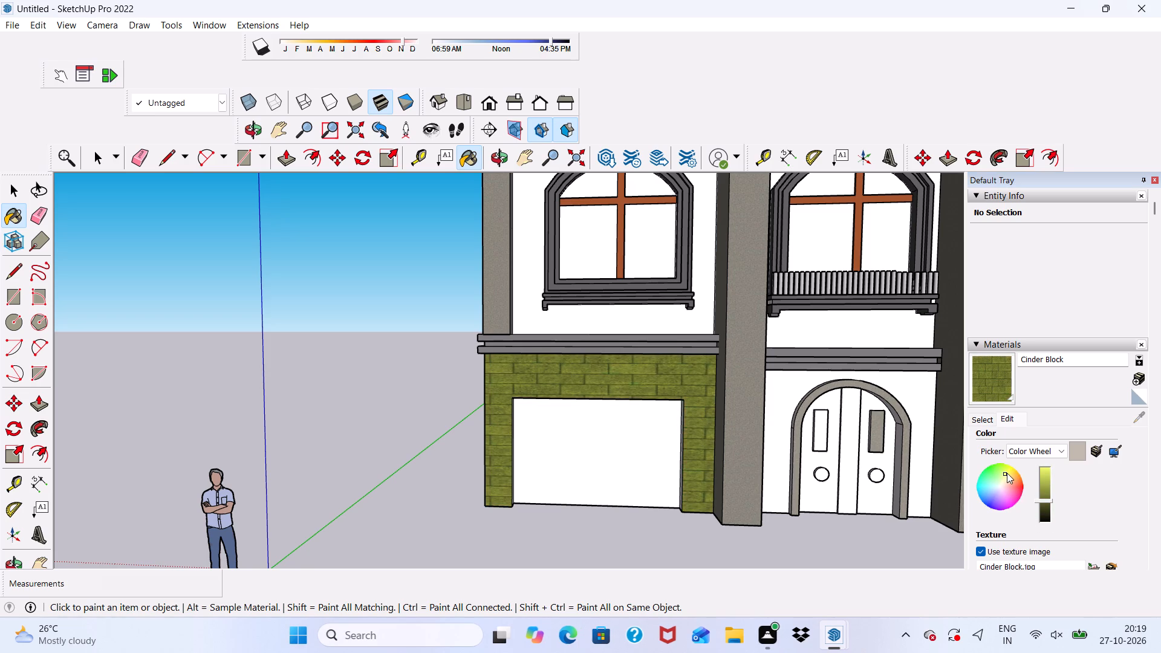
{"action": "left_click_drag", "start_coordinate": [1007, 473], "coordinate": [1006, 485]}
{"action": "scroll", "coordinate": [1012, 483], "scroll_direction": "up", "scroll_amount": 2}
{"action": "scroll", "coordinate": [750, 423], "scroll_direction": "up", "scroll_amount": 12}
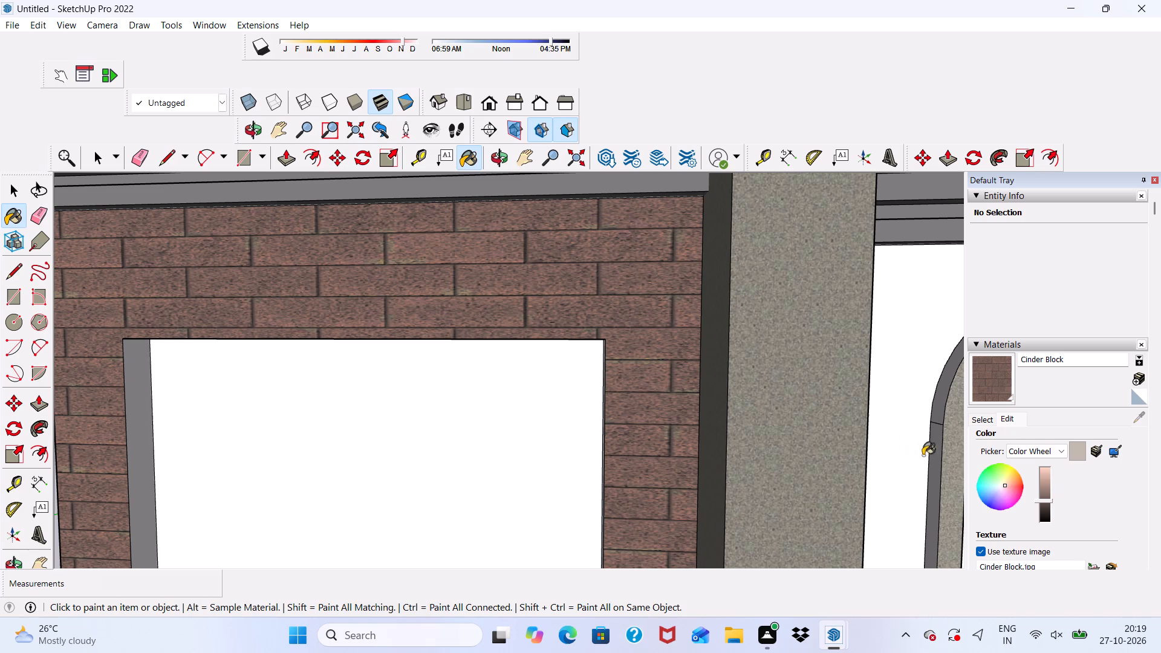
{"action": "left_click_drag", "start_coordinate": [1004, 485], "coordinate": [1008, 482]}
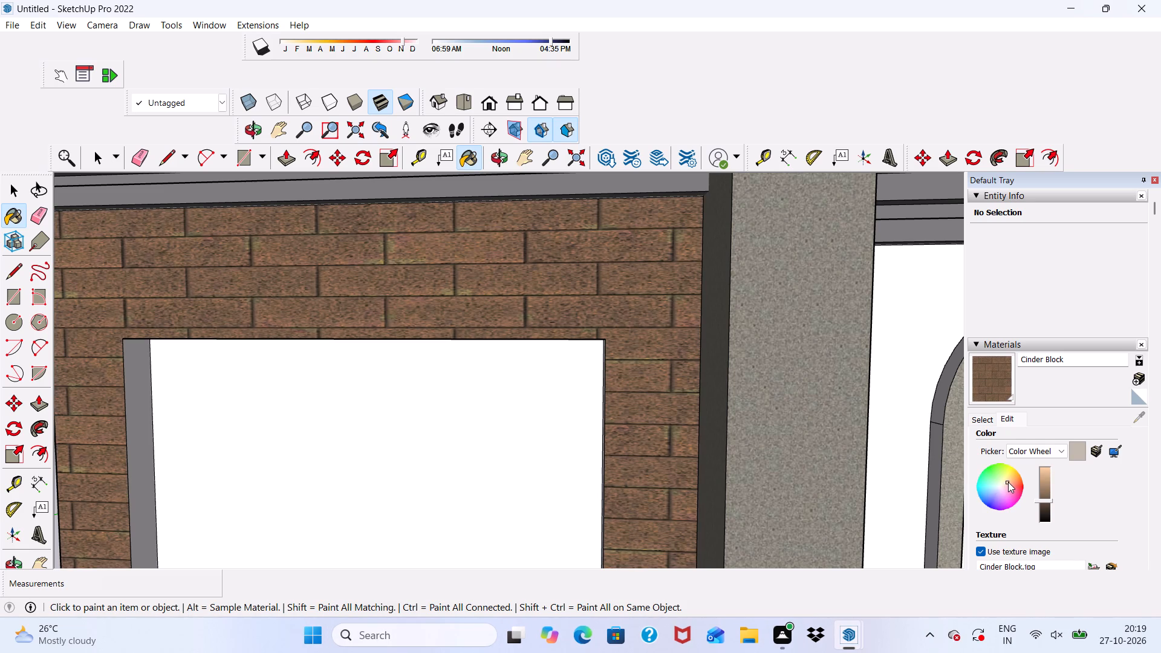
{"action": "left_click_drag", "start_coordinate": [1008, 482], "coordinate": [1011, 486]}
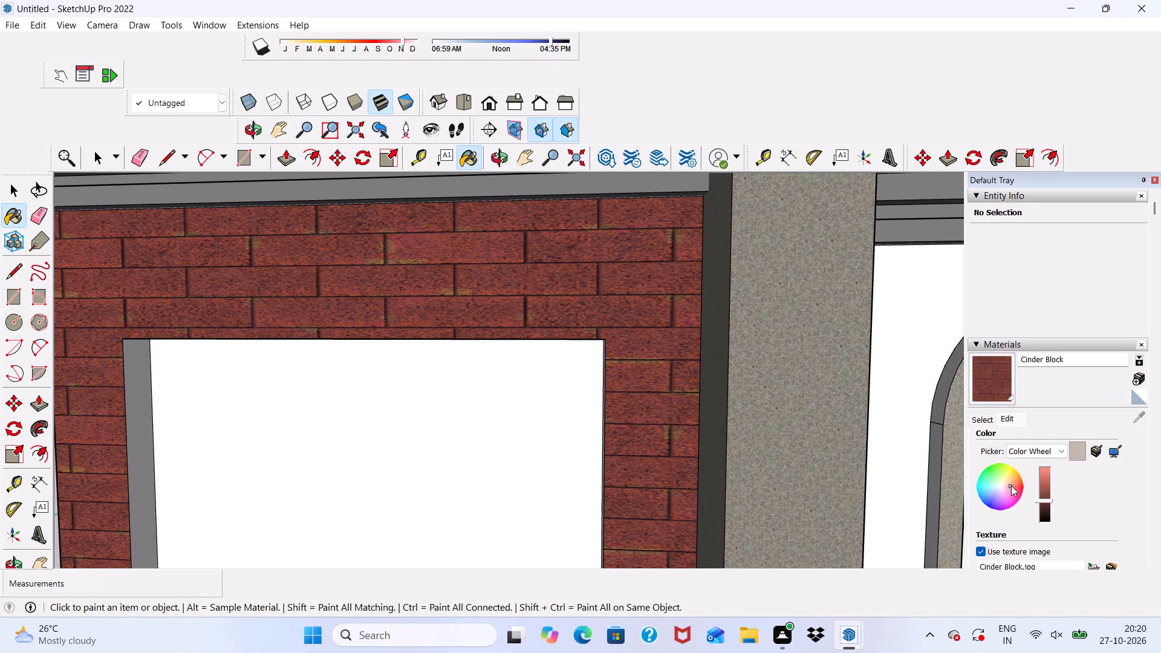
{"action": "left_click_drag", "start_coordinate": [1011, 486], "coordinate": [985, 488]}
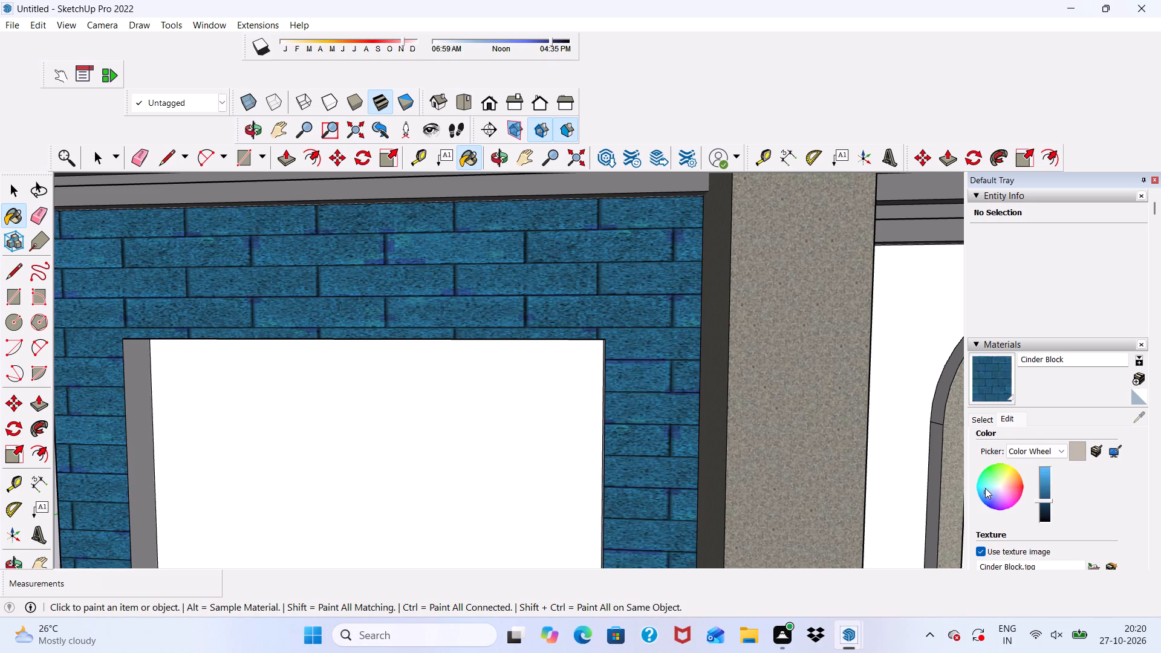
{"action": "left_click_drag", "start_coordinate": [985, 488], "coordinate": [1011, 482]}
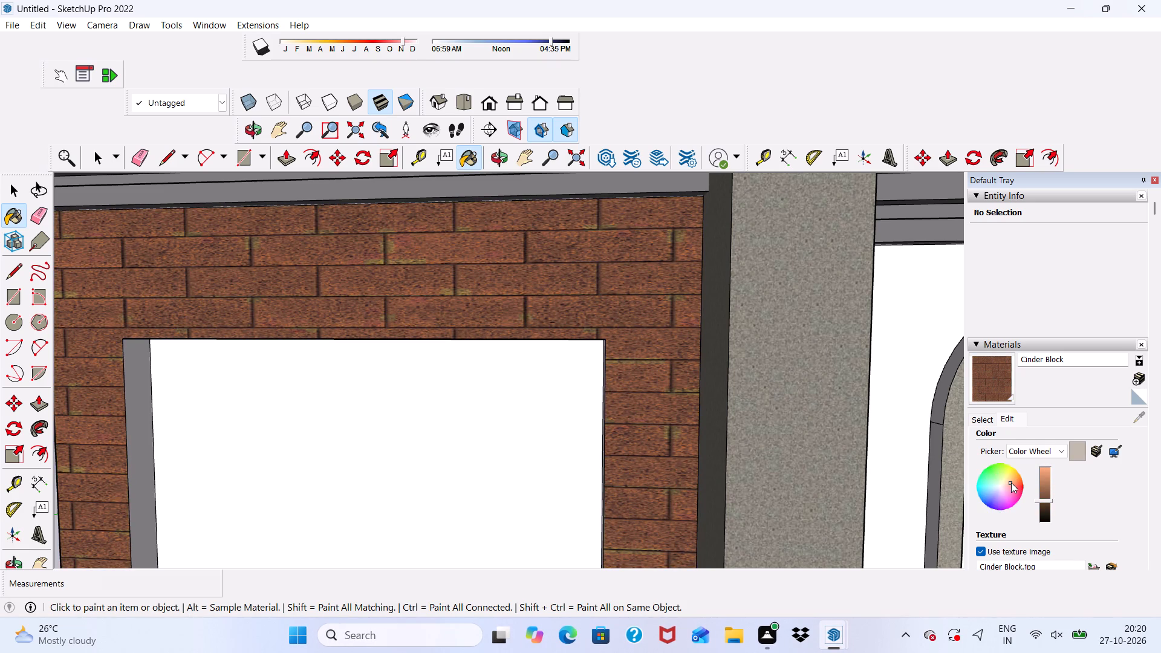
Brighten the Cinder Block material's reddish brown to a lighter brick tone.
{"action": "scroll", "coordinate": [973, 437], "scroll_direction": "up", "scroll_amount": 1}
{"action": "scroll", "coordinate": [775, 362], "scroll_direction": "down", "scroll_amount": 10}
{"action": "scroll", "coordinate": [642, 446], "scroll_direction": "up", "scroll_amount": 2}
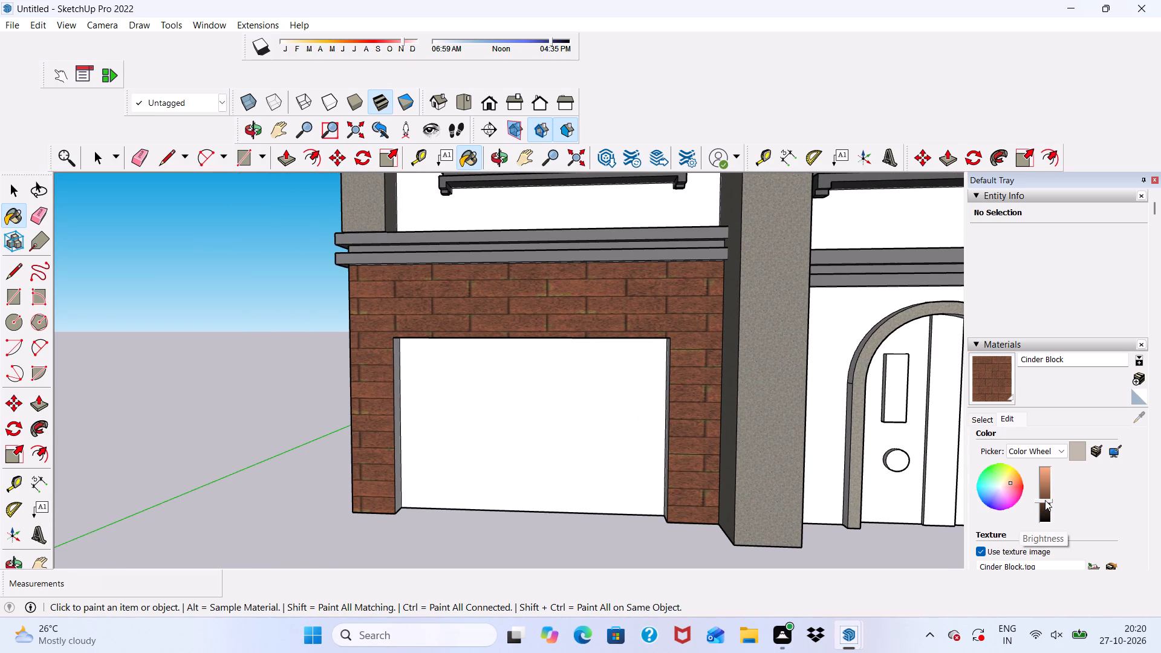
{"action": "left_click_drag", "start_coordinate": [1045, 499], "coordinate": [1047, 492]}
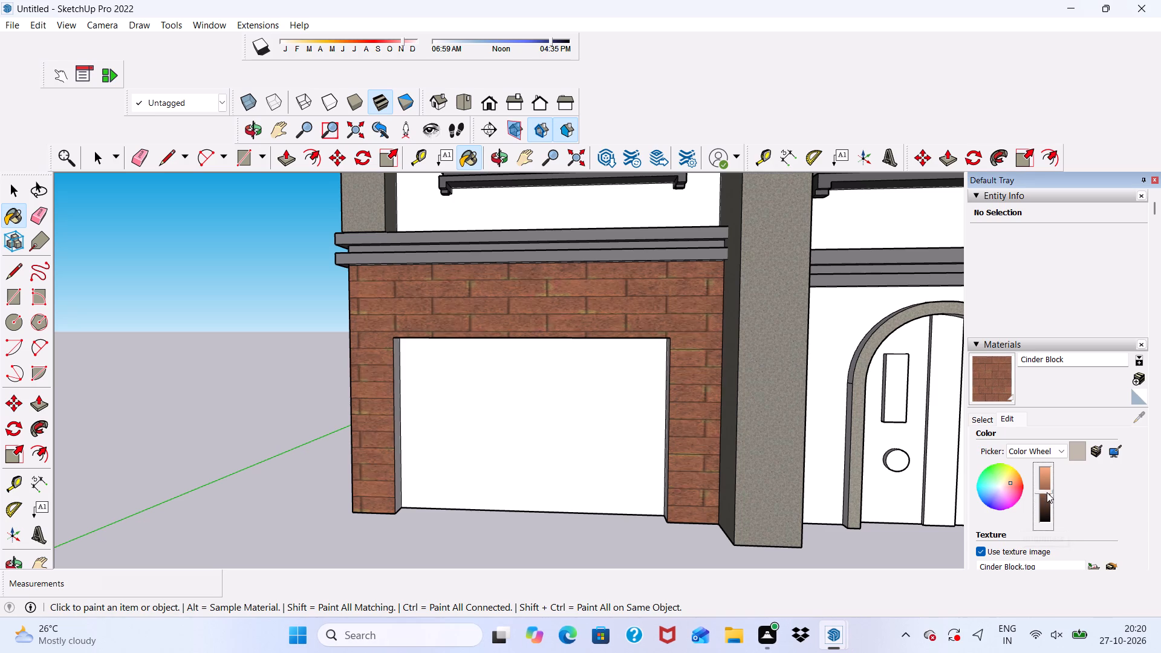
{"action": "left_click_drag", "start_coordinate": [1047, 492], "coordinate": [1047, 489]}
{"action": "scroll", "coordinate": [835, 425], "scroll_direction": "down", "scroll_amount": 5}
{"action": "scroll", "coordinate": [1064, 487], "scroll_direction": "up", "scroll_amount": 1}
{"action": "scroll", "coordinate": [935, 498], "scroll_direction": "up", "scroll_amount": 6}
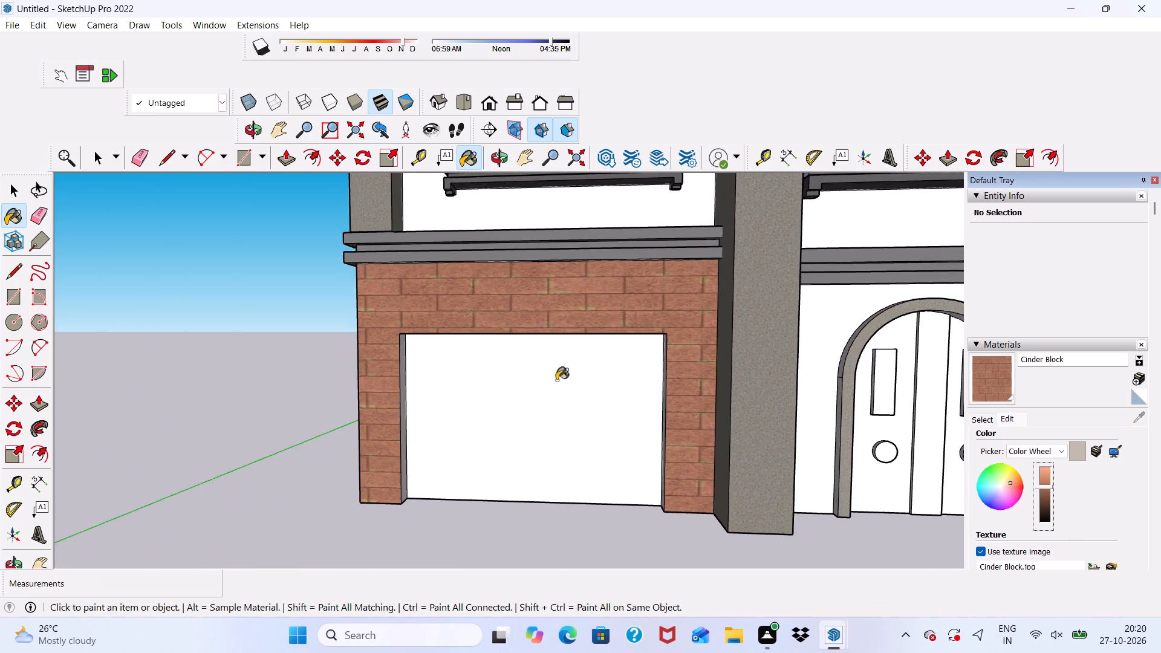
{"action": "scroll", "coordinate": [556, 380], "scroll_direction": "up", "scroll_amount": 3}
{"action": "scroll", "coordinate": [552, 328], "scroll_direction": "down", "scroll_amount": 1}
Paint the top and both side reveals of the left bay's ground-floor opening with the recolored Cinder Block.
{"action": "middle_click_drag", "start_coordinate": [552, 328], "coordinate": [552, 221]}
{"action": "scroll", "coordinate": [538, 365], "scroll_direction": "up", "scroll_amount": 4}
{"action": "scroll", "coordinate": [544, 298], "scroll_direction": "up", "scroll_amount": 1}
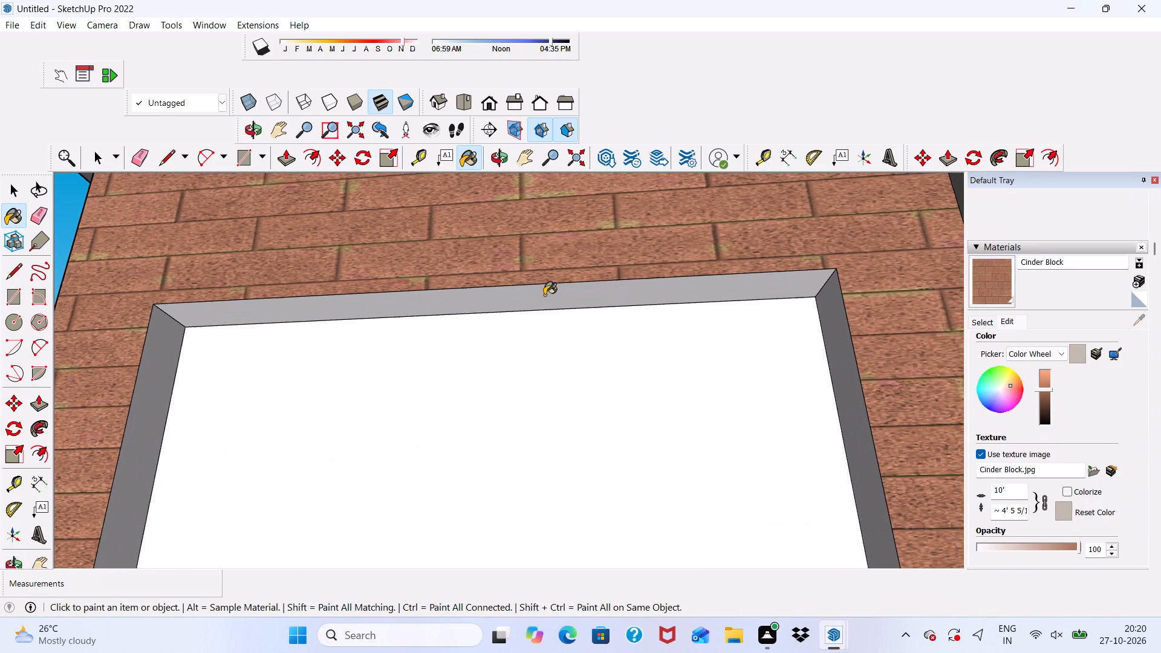
{"action": "left_click", "coordinate": [544, 295]}
{"action": "left_click", "coordinate": [850, 389]}
{"action": "scroll", "coordinate": [850, 389], "scroll_direction": "down", "scroll_amount": 5}
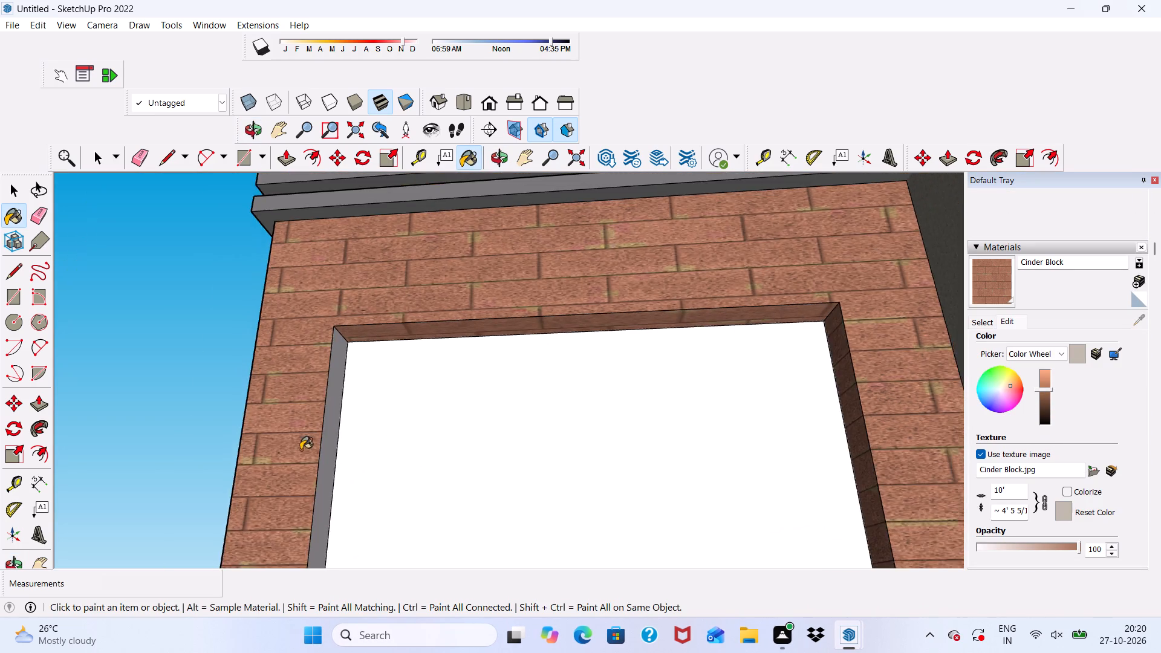
{"action": "scroll", "coordinate": [301, 438], "scroll_direction": "up", "scroll_amount": 4}
{"action": "left_click", "coordinate": [398, 392]}
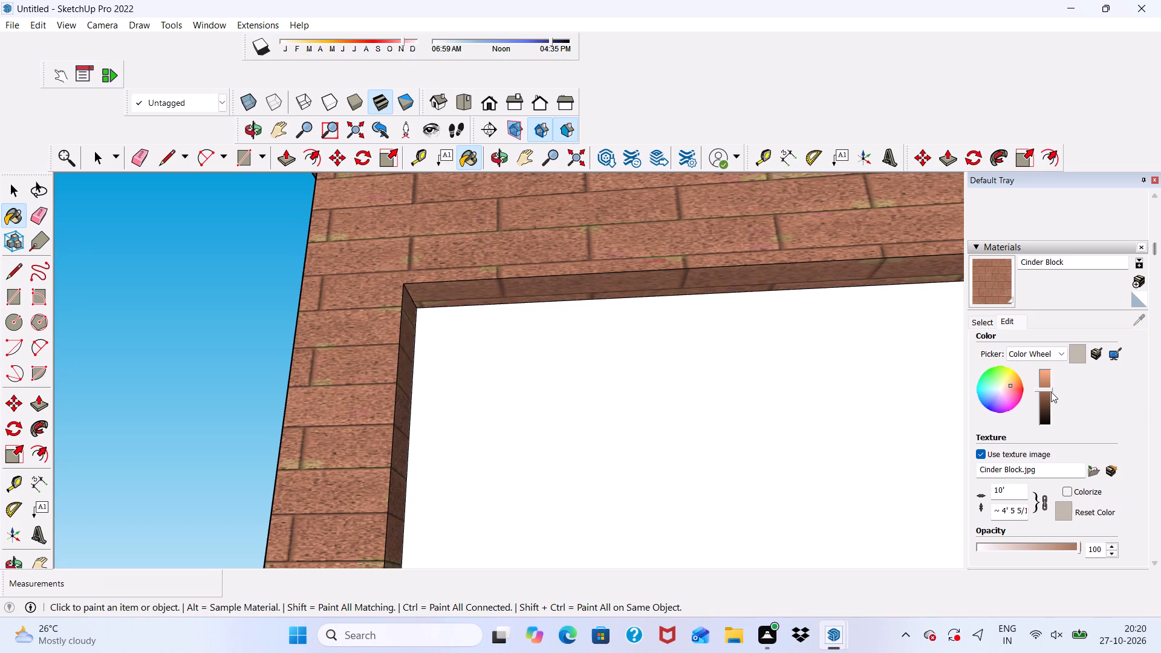
Raise the Cinder Block material's brightness further to a light terracotta.
{"action": "left_click_drag", "start_coordinate": [1048, 392], "coordinate": [1046, 385]}
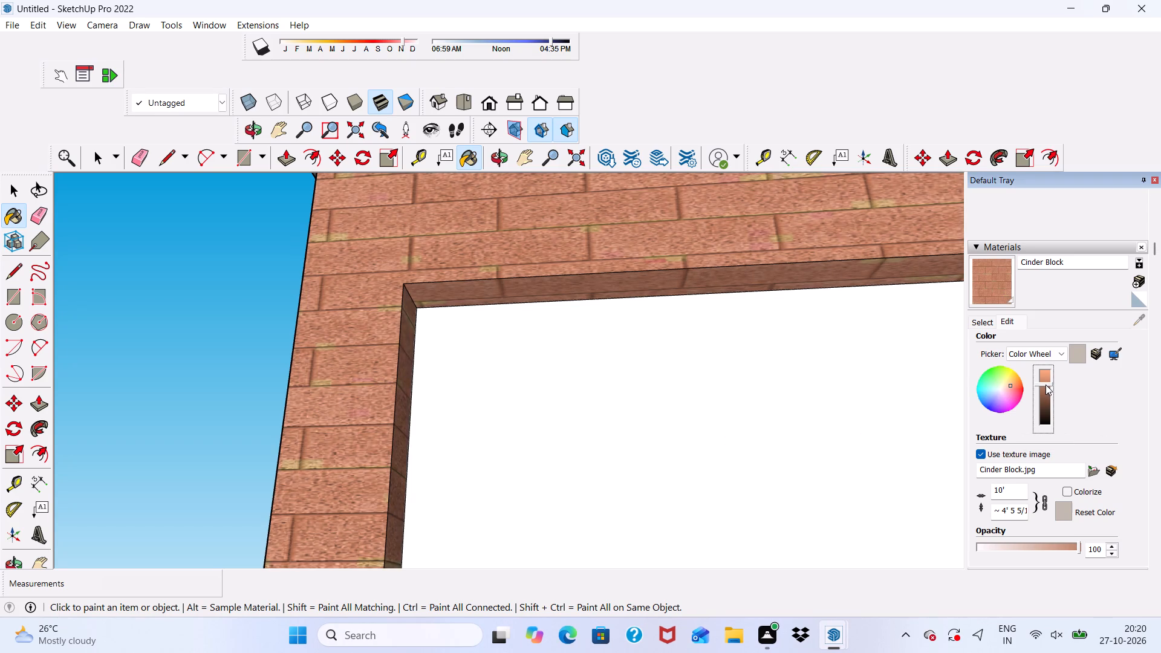
{"action": "left_click_drag", "start_coordinate": [1046, 385], "coordinate": [1046, 383]}
{"action": "scroll", "coordinate": [427, 334], "scroll_direction": "down", "scroll_amount": 14}
{"action": "middle_click_drag", "start_coordinate": [490, 356], "coordinate": [535, 489]}
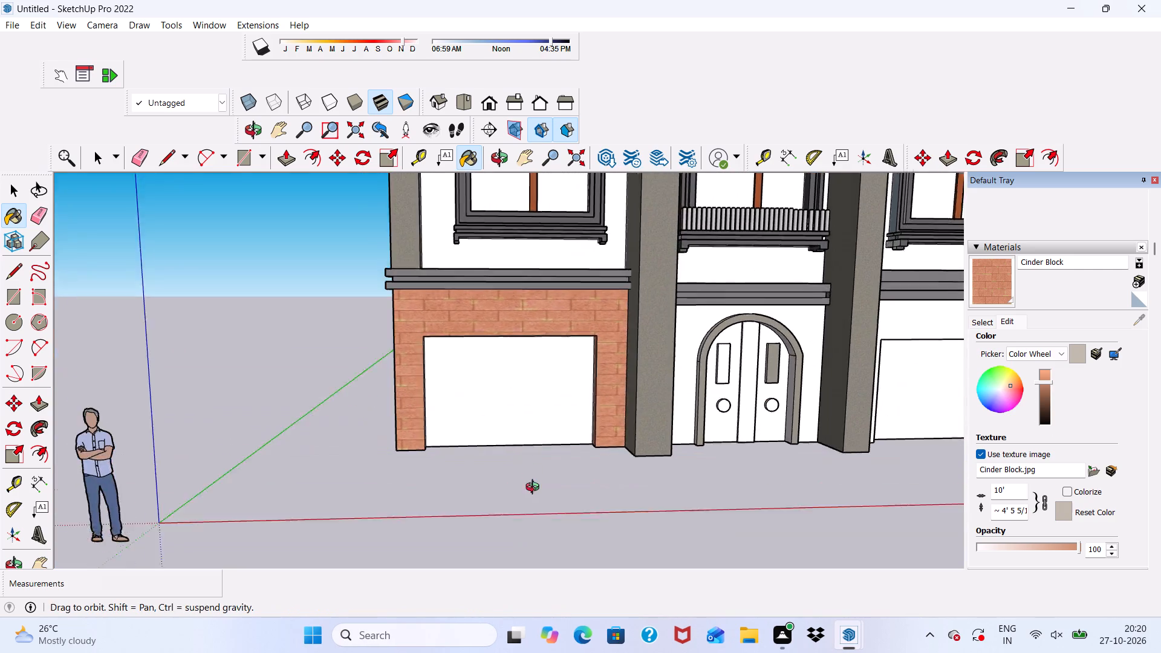
{"action": "middle_click_drag", "start_coordinate": [535, 489], "coordinate": [506, 513]}
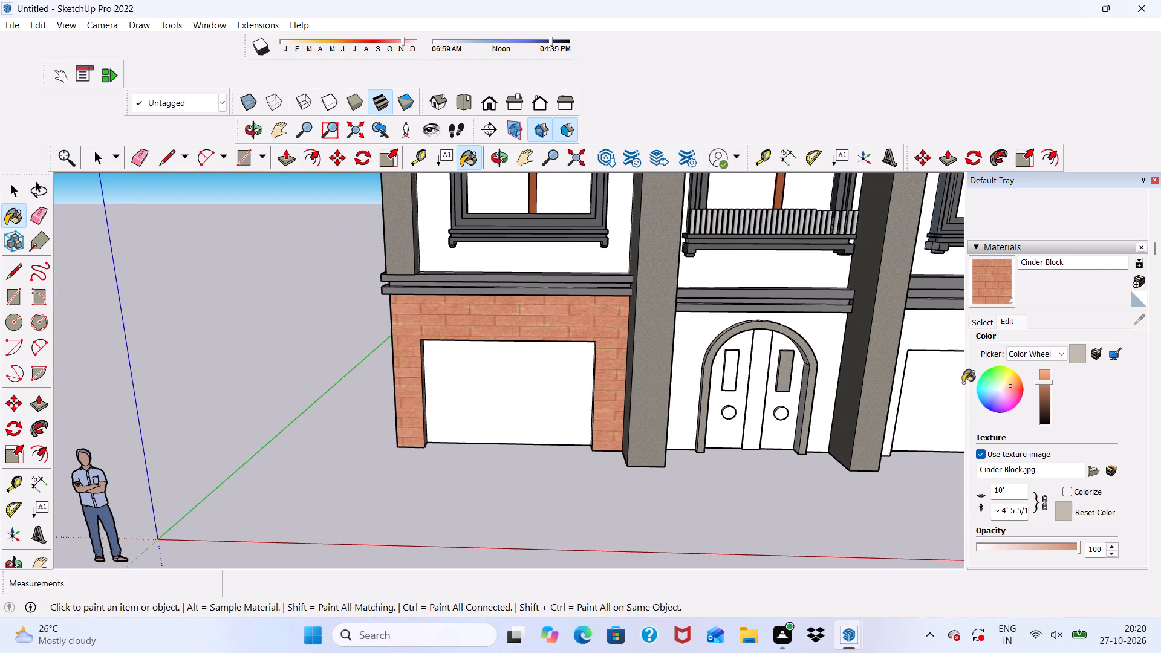
{"action": "left_click", "coordinate": [1049, 382]}
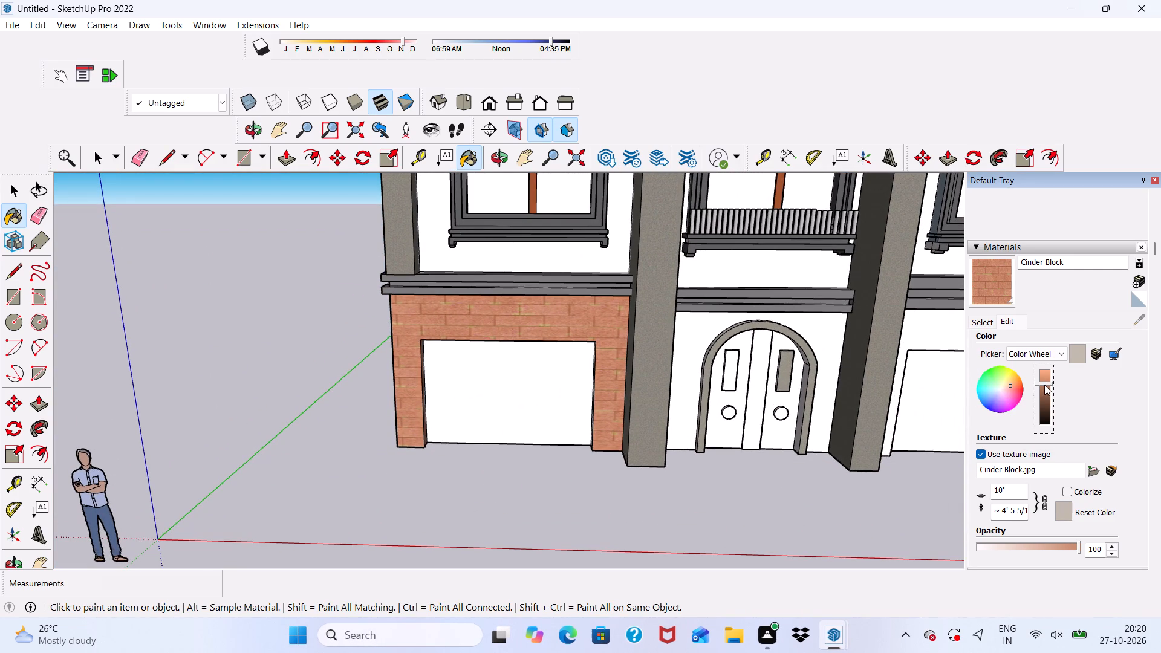
Fine-tune the Cinder Block material's brightness within its light terracotta tone.
{"action": "left_click", "coordinate": [1044, 385]}
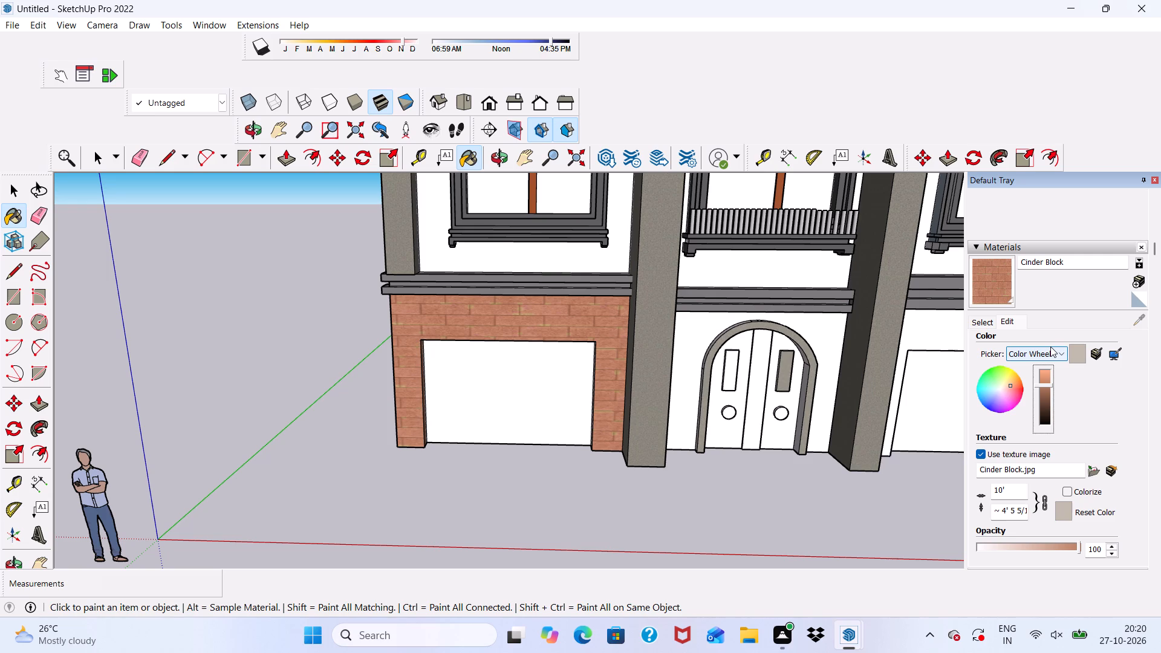
Paint the undersides of both ground-floor wall piers in the left bay with Cinder Block.
{"action": "scroll", "coordinate": [617, 404], "scroll_direction": "up", "scroll_amount": 1}
{"action": "middle_click_drag", "start_coordinate": [624, 404], "coordinate": [640, 374]}
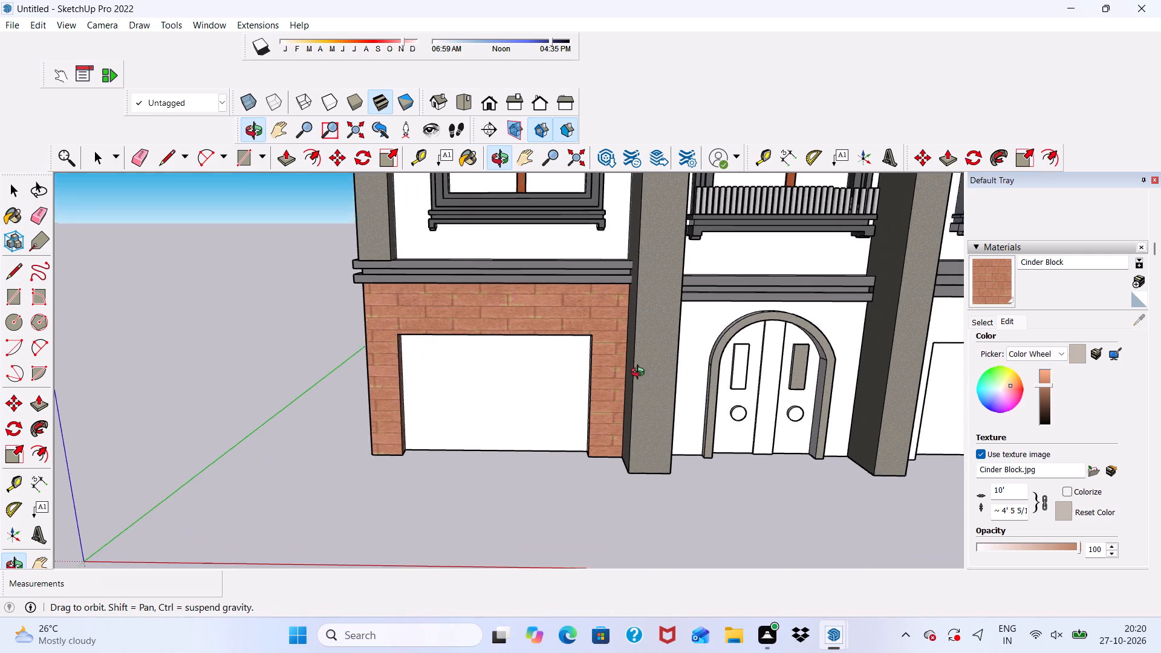
{"action": "middle_click_drag", "start_coordinate": [640, 374], "coordinate": [700, 326]}
{"action": "scroll", "coordinate": [645, 333], "scroll_direction": "up", "scroll_amount": 8}
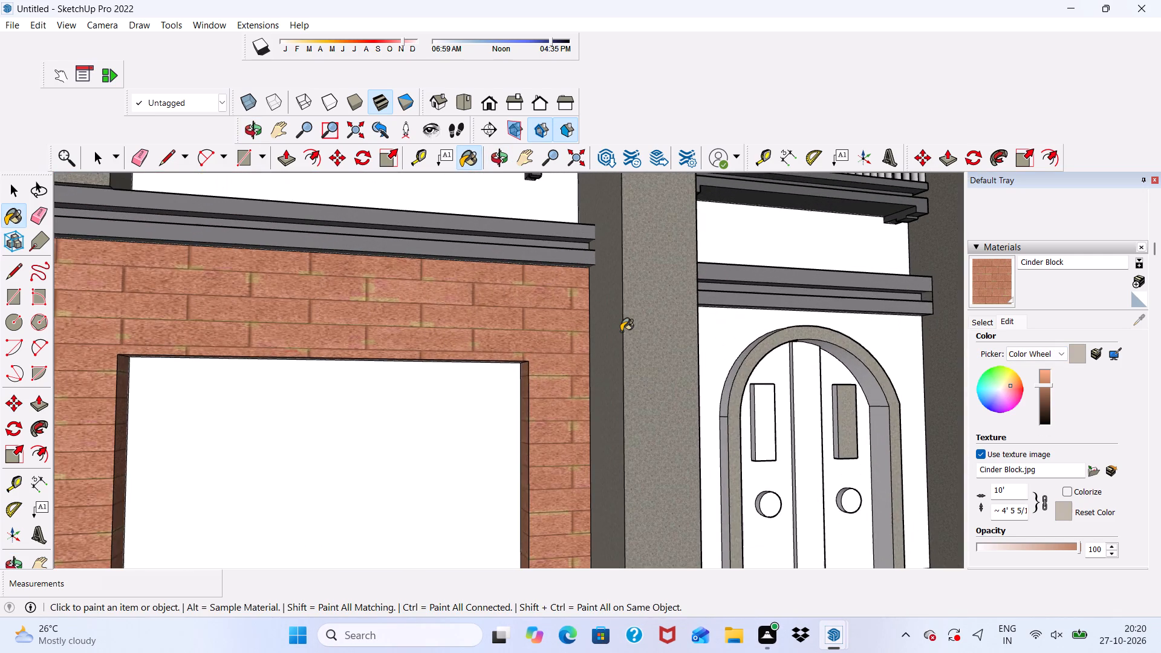
{"action": "middle_click_drag", "start_coordinate": [614, 346], "coordinate": [567, 301]}
{"action": "scroll", "coordinate": [570, 266], "scroll_direction": "down", "scroll_amount": 2}
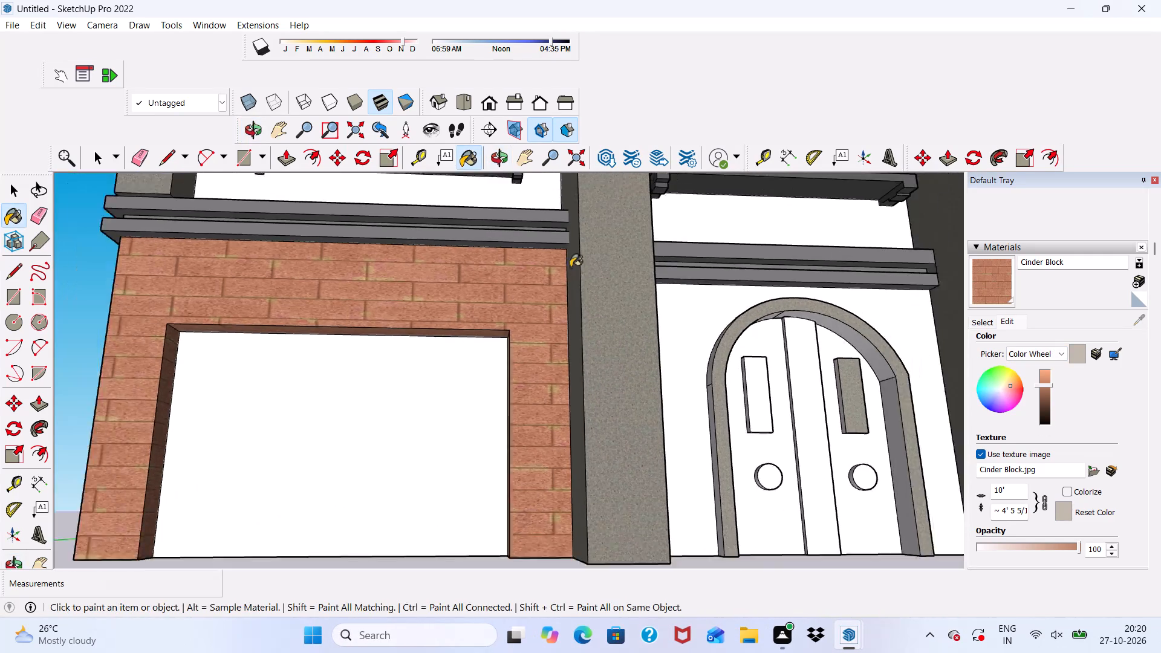
{"action": "scroll", "coordinate": [570, 267], "scroll_direction": "down", "scroll_amount": 3}
{"action": "scroll", "coordinate": [577, 400], "scroll_direction": "up", "scroll_amount": 3}
{"action": "scroll", "coordinate": [576, 339], "scroll_direction": "down", "scroll_amount": 4}
{"action": "middle_click_drag", "start_coordinate": [576, 397], "coordinate": [576, 277]}
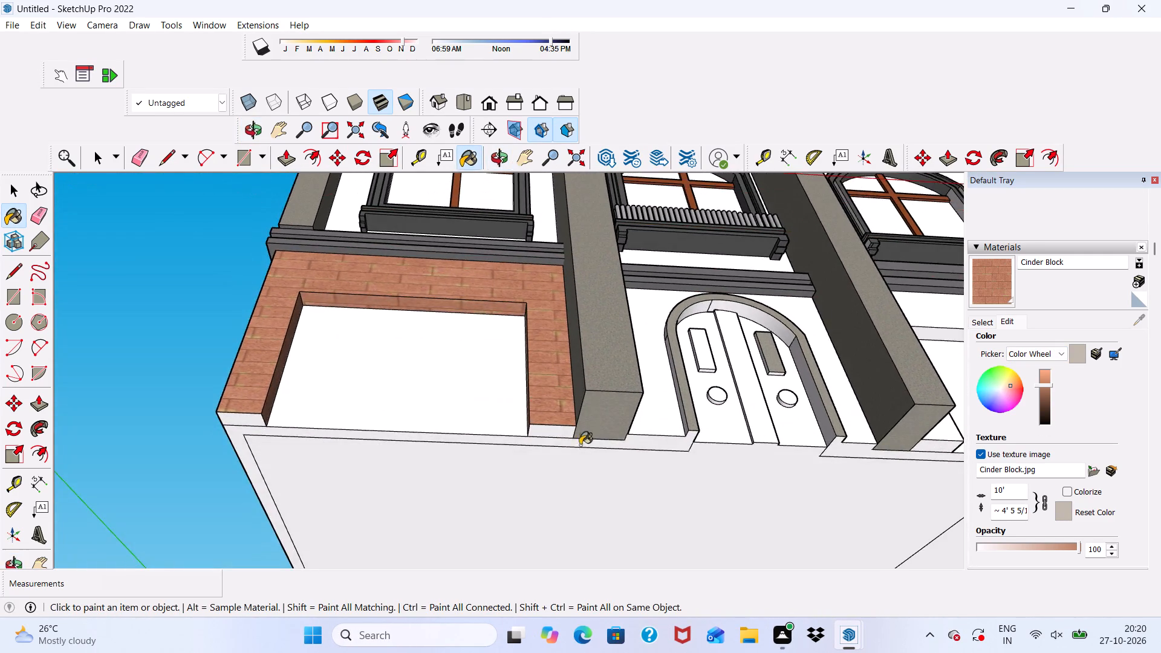
{"action": "scroll", "coordinate": [580, 447], "scroll_direction": "up", "scroll_amount": 4}
{"action": "left_click", "coordinate": [530, 421]}
{"action": "scroll", "coordinate": [532, 413], "scroll_direction": "down", "scroll_amount": 5}
{"action": "scroll", "coordinate": [317, 454], "scroll_direction": "up", "scroll_amount": 3}
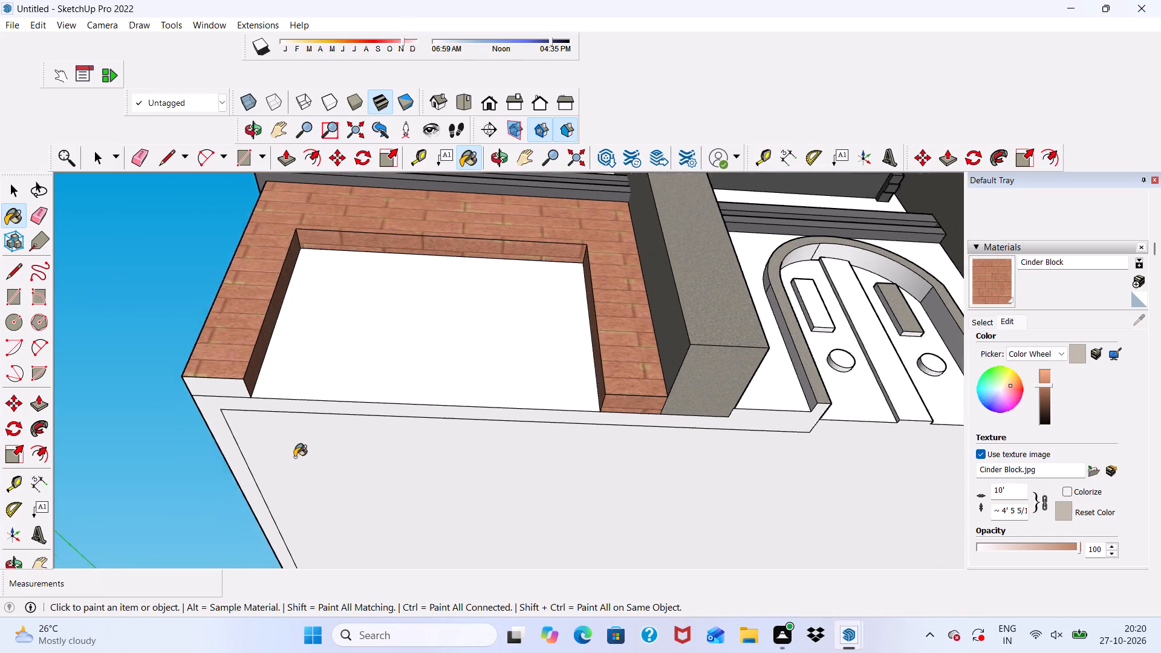
{"action": "scroll", "coordinate": [294, 457], "scroll_direction": "up", "scroll_amount": 1}
{"action": "left_click", "coordinate": [207, 378]}
Paint the right bay's ground-floor front wall and the underside of its inner pier with Cinder Block.
{"action": "scroll", "coordinate": [207, 378], "scroll_direction": "down", "scroll_amount": 11}
{"action": "scroll", "coordinate": [752, 352], "scroll_direction": "up", "scroll_amount": 4}
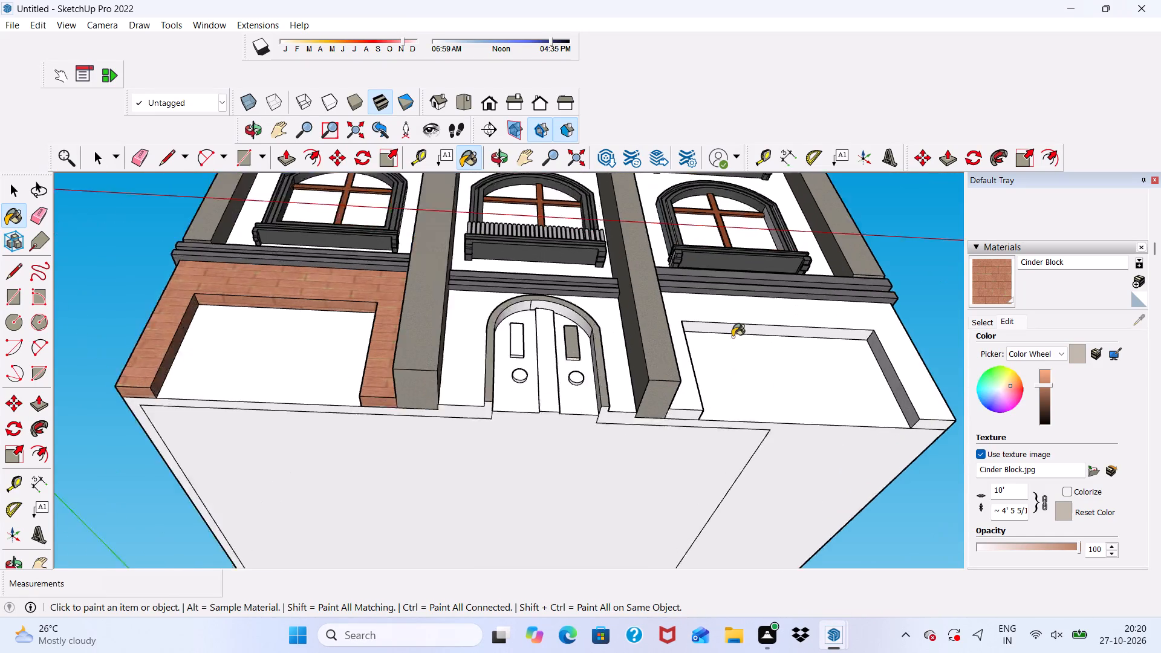
{"action": "scroll", "coordinate": [732, 337], "scroll_direction": "up", "scroll_amount": 1}
{"action": "left_click", "coordinate": [683, 312]}
{"action": "scroll", "coordinate": [678, 364], "scroll_direction": "up", "scroll_amount": 2}
{"action": "middle_click_drag", "start_coordinate": [678, 364], "coordinate": [660, 343]}
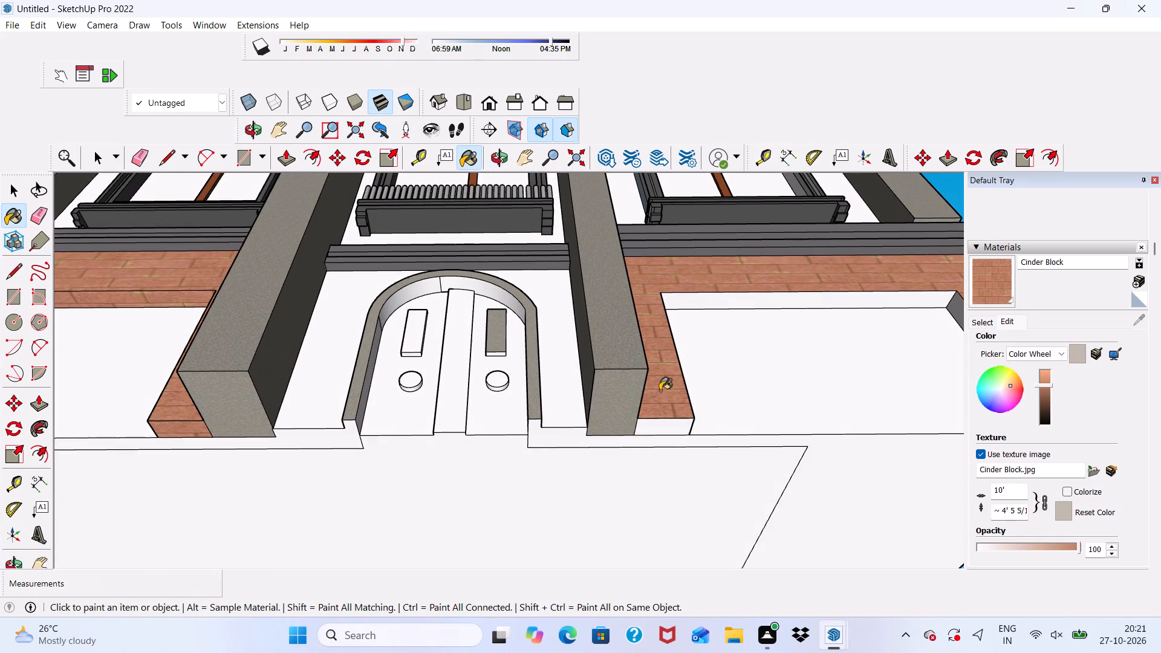
{"action": "scroll", "coordinate": [667, 415], "scroll_direction": "up", "scroll_amount": 8}
{"action": "left_click", "coordinate": [663, 429]}
Paint the top and both side reveals of the right bay's ground-floor opening with Cinder Block.
{"action": "scroll", "coordinate": [694, 408], "scroll_direction": "down", "scroll_amount": 3}
{"action": "middle_click_drag", "start_coordinate": [754, 410], "coordinate": [747, 459]}
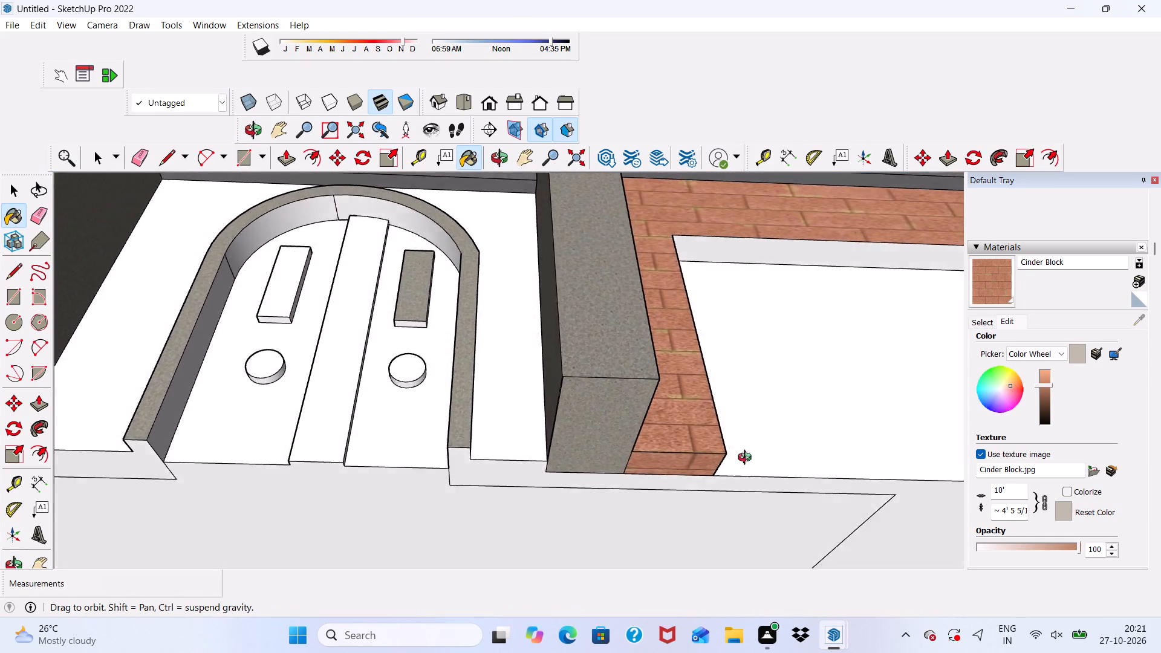
{"action": "middle_click_drag", "start_coordinate": [747, 459], "coordinate": [614, 520]}
{"action": "scroll", "coordinate": [624, 392], "scroll_direction": "up", "scroll_amount": 4}
{"action": "left_click", "coordinate": [599, 383]}
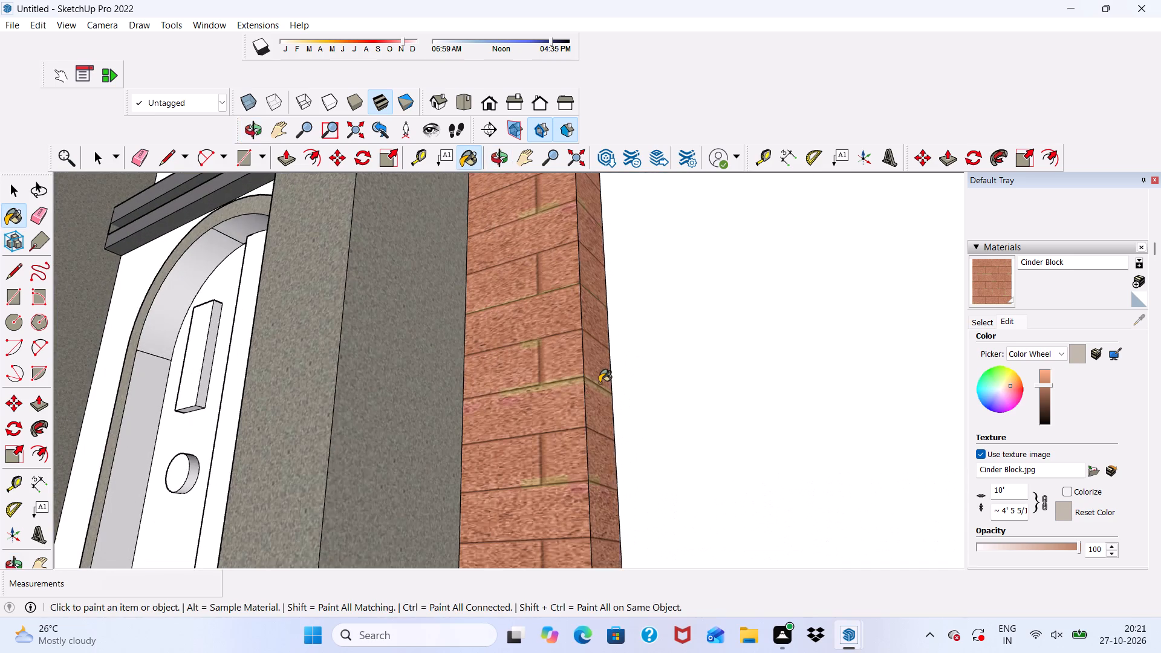
{"action": "scroll", "coordinate": [599, 383], "scroll_direction": "down", "scroll_amount": 4}
{"action": "middle_click_drag", "start_coordinate": [599, 391], "coordinate": [605, 339]}
{"action": "scroll", "coordinate": [611, 299], "scroll_direction": "up", "scroll_amount": 1}
{"action": "scroll", "coordinate": [611, 303], "scroll_direction": "down", "scroll_amount": 11}
{"action": "scroll", "coordinate": [666, 308], "scroll_direction": "up", "scroll_amount": 4}
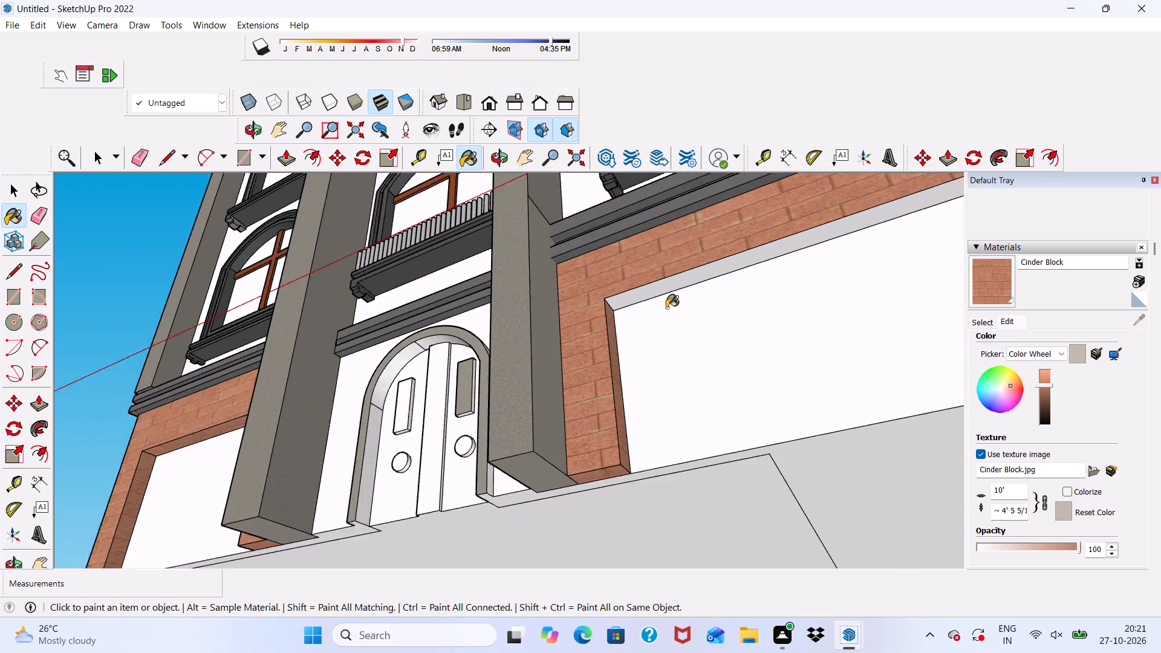
{"action": "scroll", "coordinate": [666, 308], "scroll_direction": "up", "scroll_amount": 1}
{"action": "left_click", "coordinate": [669, 276]}
{"action": "scroll", "coordinate": [660, 293], "scroll_direction": "down", "scroll_amount": 4}
{"action": "middle_click_drag", "start_coordinate": [689, 347], "coordinate": [839, 366]}
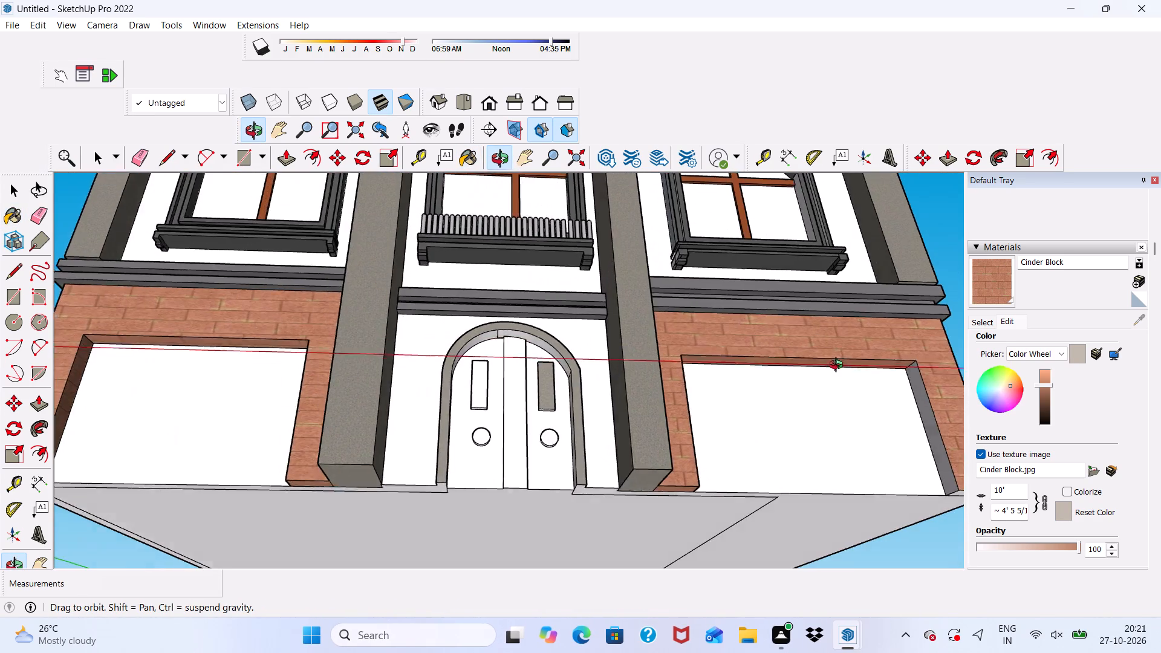
{"action": "middle_click_drag", "start_coordinate": [839, 366], "coordinate": [841, 368]}
{"action": "scroll", "coordinate": [948, 427], "scroll_direction": "up", "scroll_amount": 4}
{"action": "left_click", "coordinate": [929, 467]}
{"action": "scroll", "coordinate": [856, 356], "scroll_direction": "down", "scroll_amount": 5}
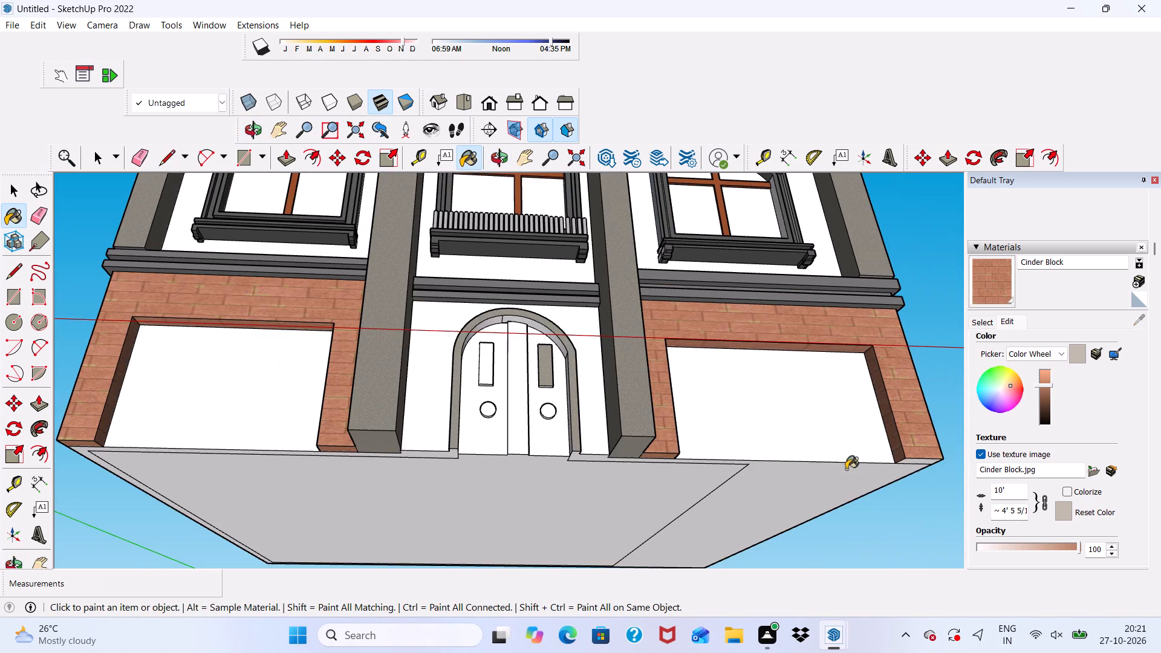
Paint the underside of the right bay's outer pier and the narrow strip around its outer corner with Cinder Block.
{"action": "scroll", "coordinate": [846, 469], "scroll_direction": "up", "scroll_amount": 1}
{"action": "middle_click_drag", "start_coordinate": [911, 474], "coordinate": [912, 403]}
{"action": "scroll", "coordinate": [912, 403], "scroll_direction": "up", "scroll_amount": 2}
{"action": "left_click", "coordinate": [945, 444]}
{"action": "scroll", "coordinate": [850, 400], "scroll_direction": "down", "scroll_amount": 4}
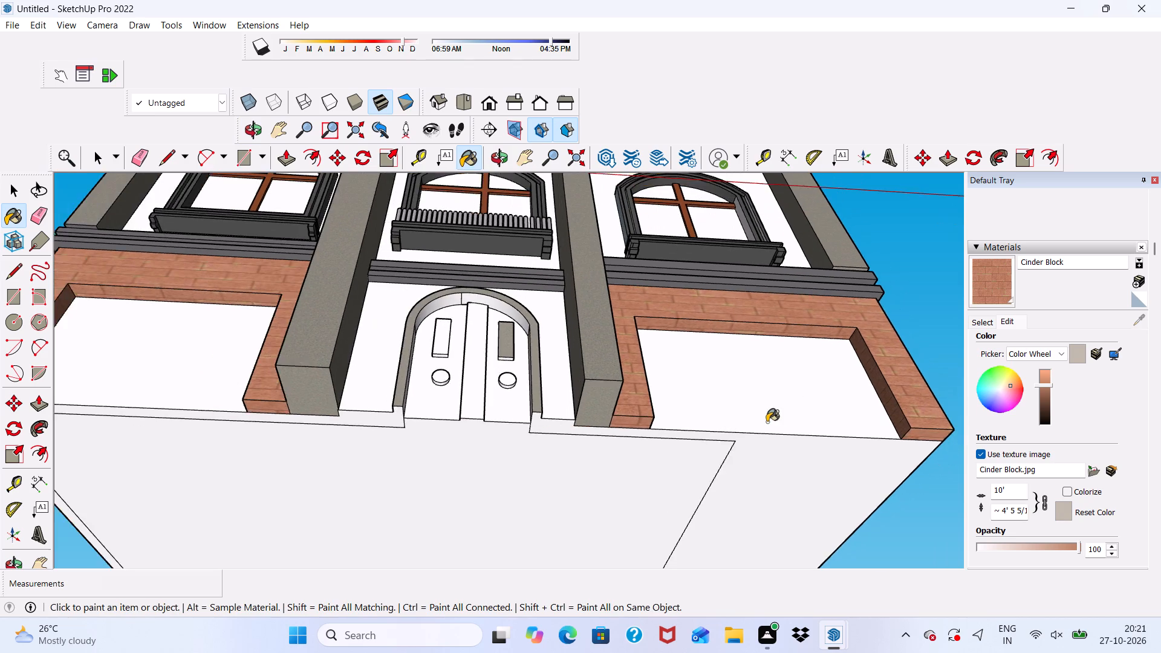
{"action": "middle_click_drag", "start_coordinate": [767, 422], "coordinate": [643, 501]}
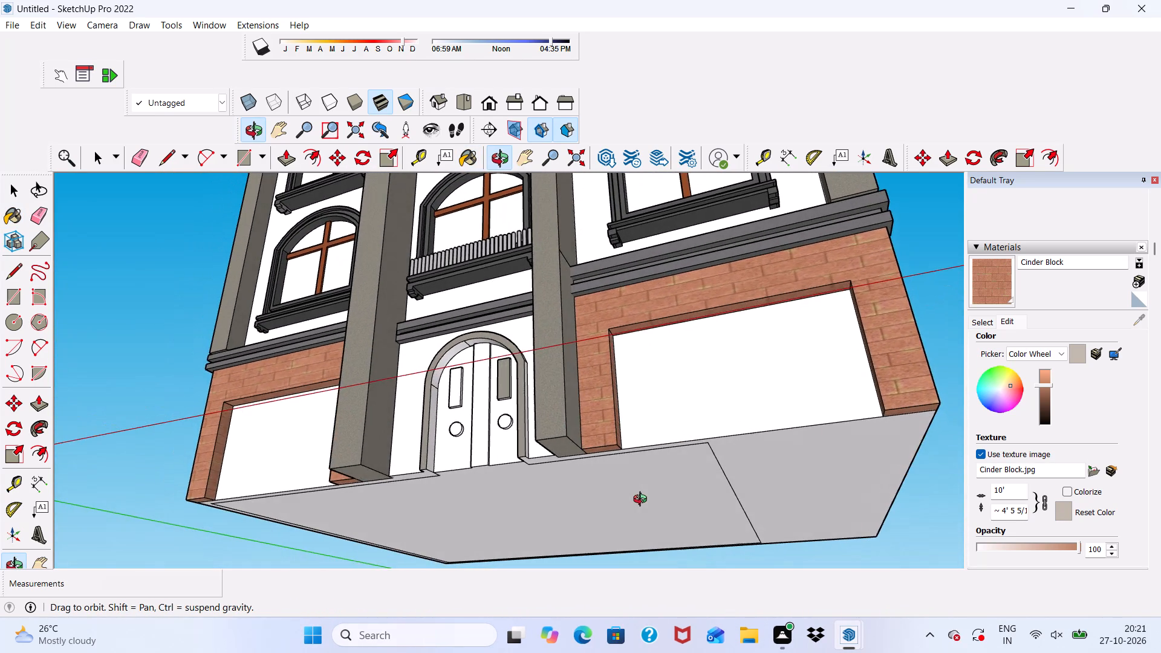
{"action": "middle_click_drag", "start_coordinate": [643, 501], "coordinate": [484, 551]}
{"action": "scroll", "coordinate": [649, 357], "scroll_direction": "up", "scroll_amount": 5}
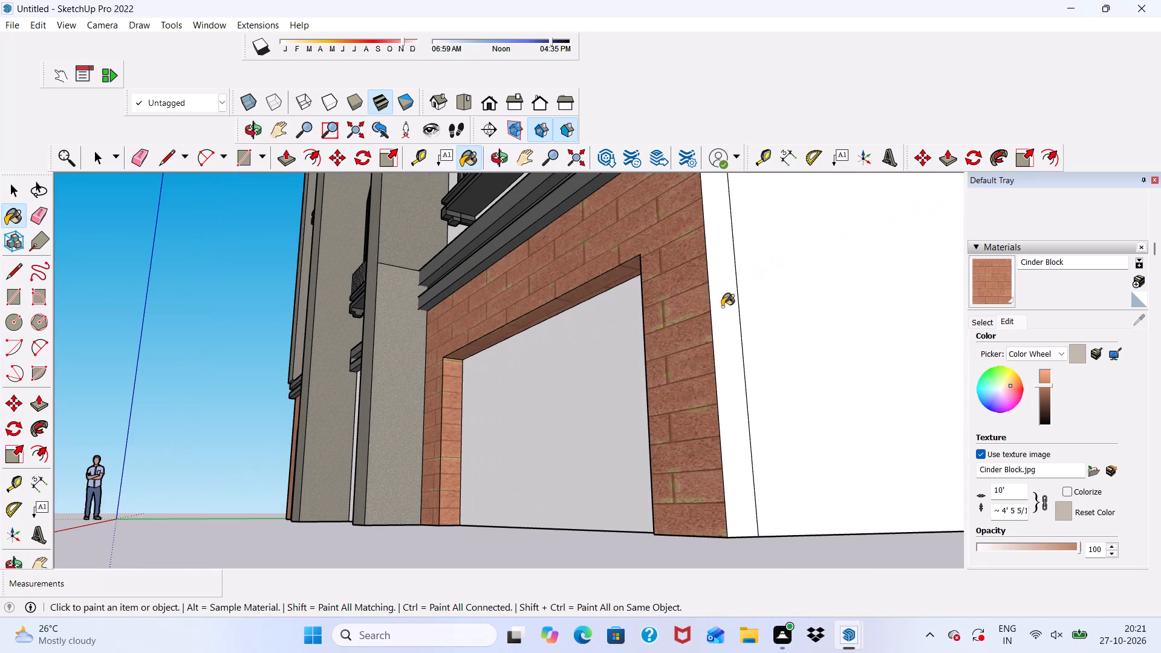
{"action": "left_click", "coordinate": [722, 307]}
{"action": "scroll", "coordinate": [722, 307], "scroll_direction": "down", "scroll_amount": 7}
Examine the brick-toned ground floor and the whole facade from several angles and distances.
{"action": "middle_click_drag", "start_coordinate": [638, 291], "coordinate": [758, 387]}
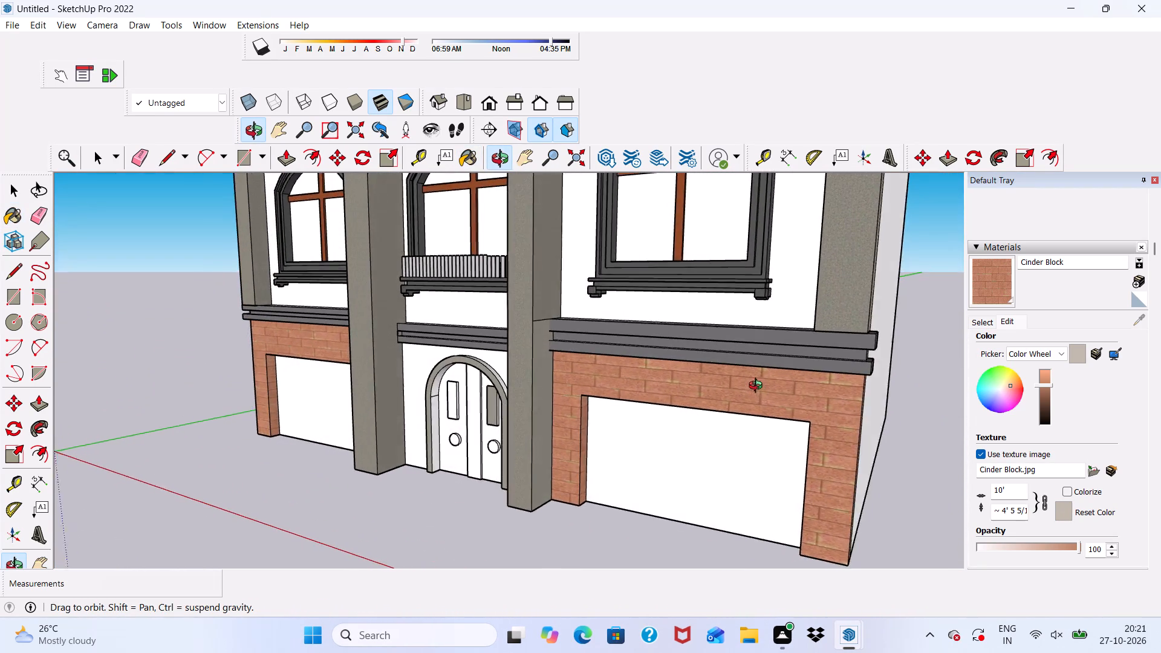
{"action": "middle_click_drag", "start_coordinate": [758, 387], "coordinate": [853, 400]}
{"action": "scroll", "coordinate": [765, 276], "scroll_direction": "down", "scroll_amount": 4}
{"action": "scroll", "coordinate": [765, 276], "scroll_direction": "up", "scroll_amount": 4}
{"action": "scroll", "coordinate": [765, 276], "scroll_direction": "down", "scroll_amount": 1}
{"action": "middle_click_drag", "start_coordinate": [765, 276], "coordinate": [774, 301]}
{"action": "scroll", "coordinate": [765, 276], "scroll_direction": "down", "scroll_amount": 1}
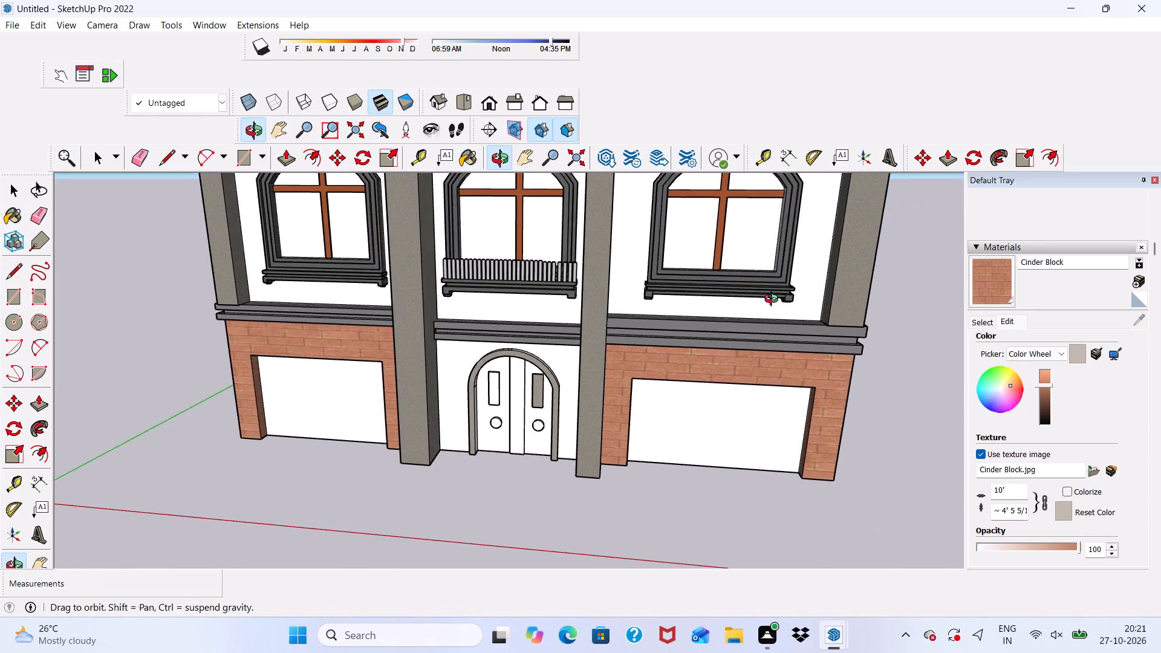
{"action": "middle_click_drag", "start_coordinate": [774, 301], "coordinate": [812, 320]}
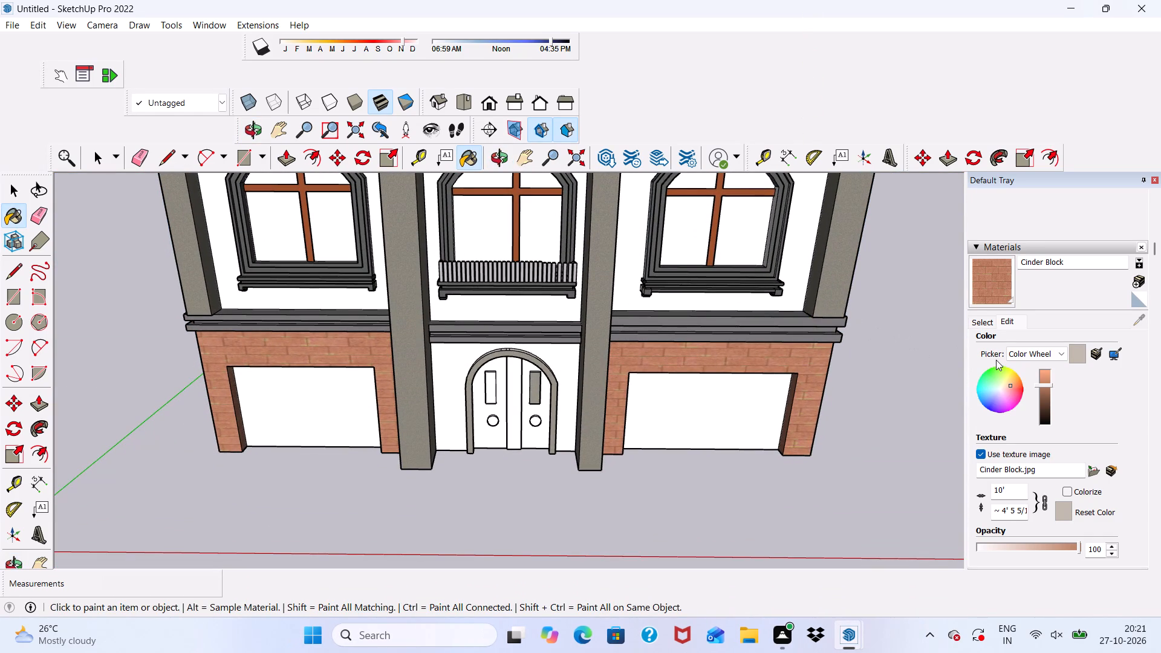
{"action": "scroll", "coordinate": [996, 360], "scroll_direction": "down", "scroll_amount": 4}
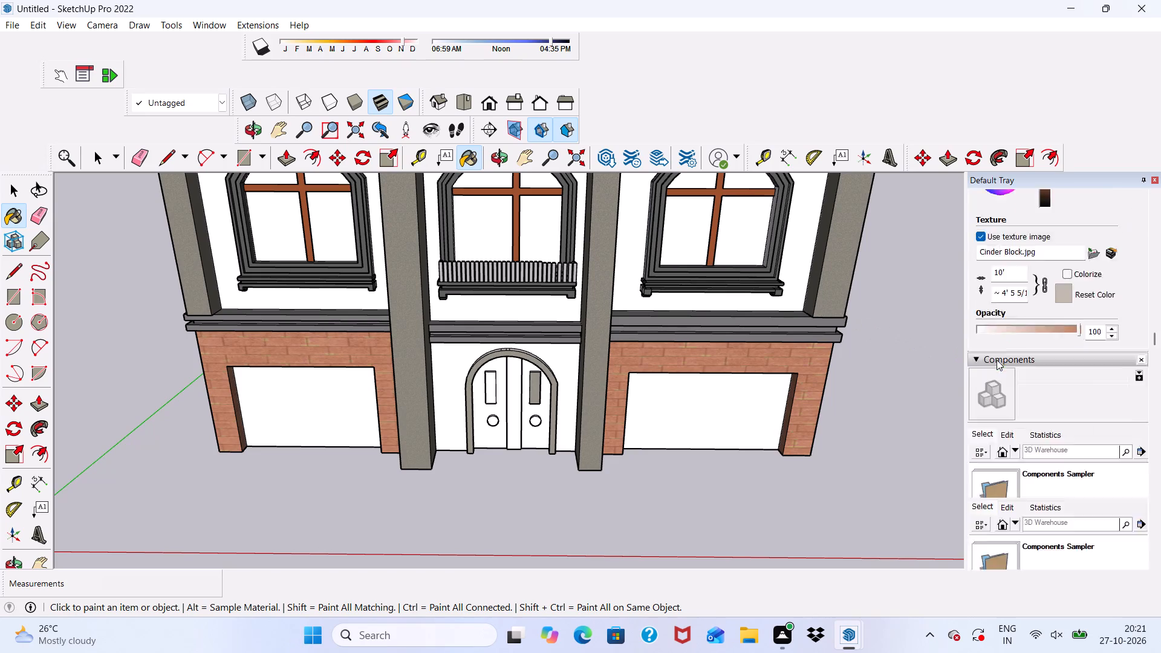
{"action": "scroll", "coordinate": [997, 360], "scroll_direction": "down", "scroll_amount": 1}
{"action": "middle_click_drag", "start_coordinate": [823, 420], "coordinate": [719, 388]}
{"action": "scroll", "coordinate": [701, 389], "scroll_direction": "up", "scroll_amount": 1}
{"action": "scroll", "coordinate": [686, 383], "scroll_direction": "down", "scroll_amount": 5}
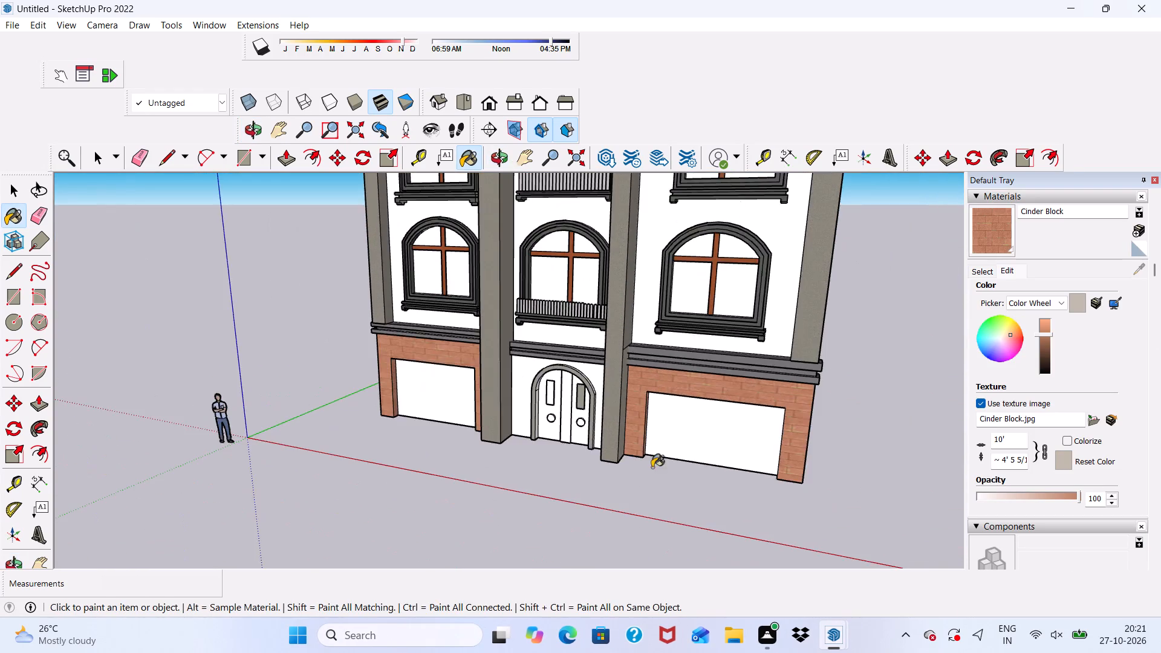
{"action": "middle_click_drag", "start_coordinate": [652, 467], "coordinate": [743, 463]}
{"action": "scroll", "coordinate": [676, 446], "scroll_direction": "down", "scroll_amount": 4}
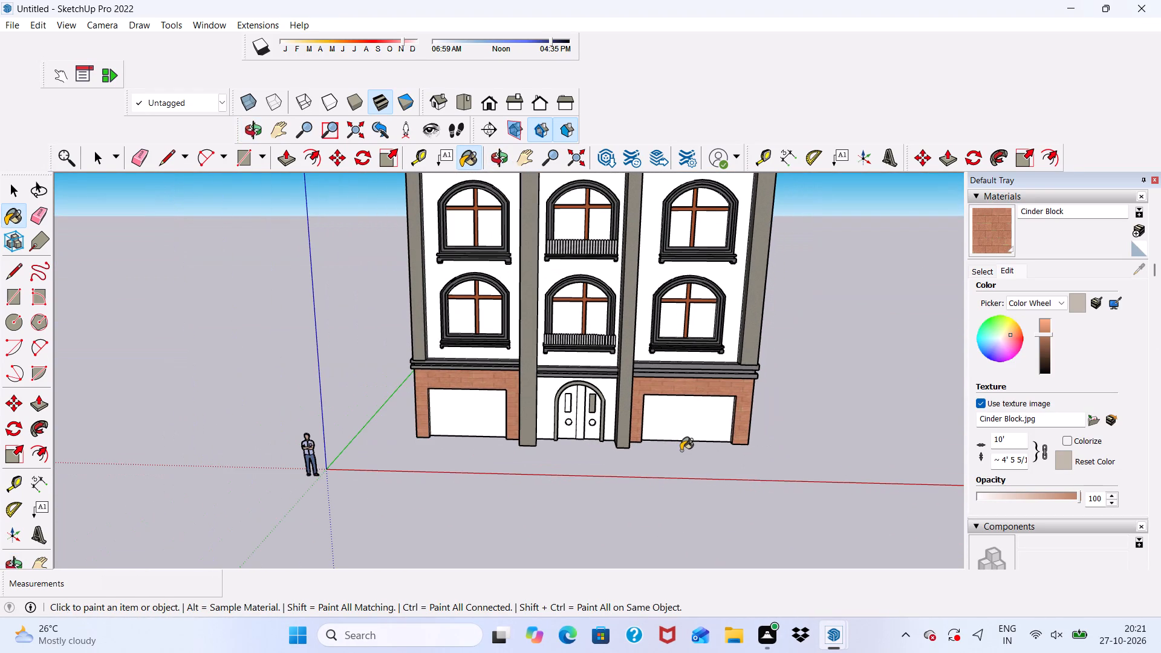
{"action": "key", "text": "space"}
{"action": "scroll", "coordinate": [690, 426], "scroll_direction": "down", "scroll_amount": 2}
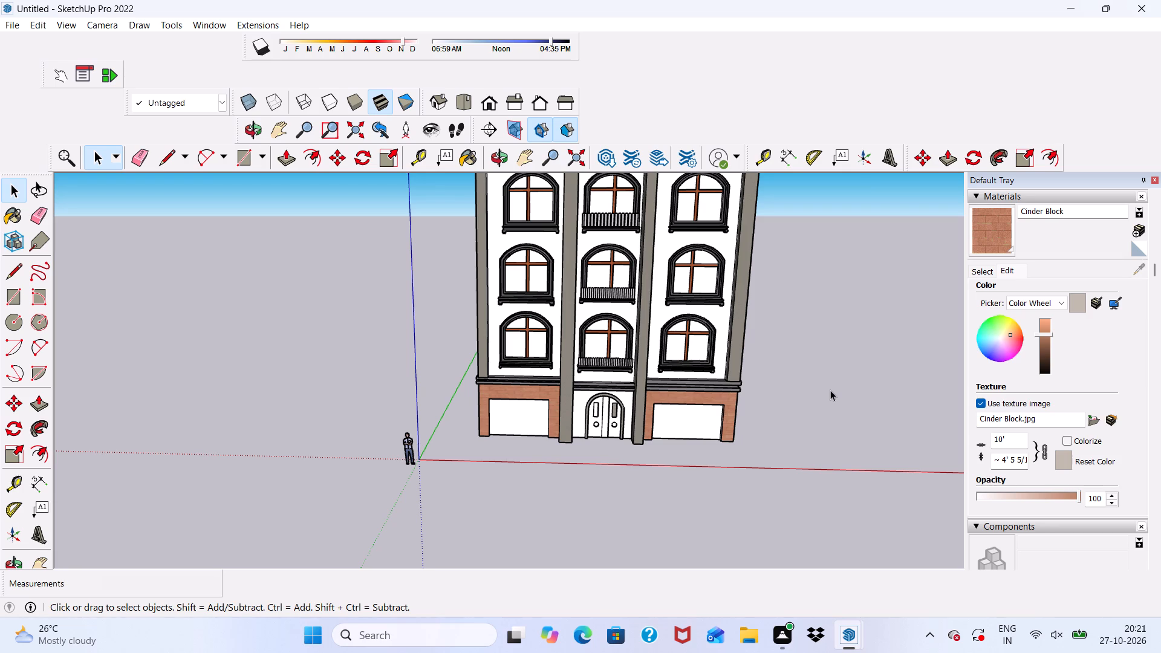
Paint the recessed panel in the right bay's ground-floor opening with Cladding Weathered from Brick, Cladding and Siding.
{"action": "left_click", "coordinate": [988, 276]}
{"action": "left_click", "coordinate": [995, 437]}
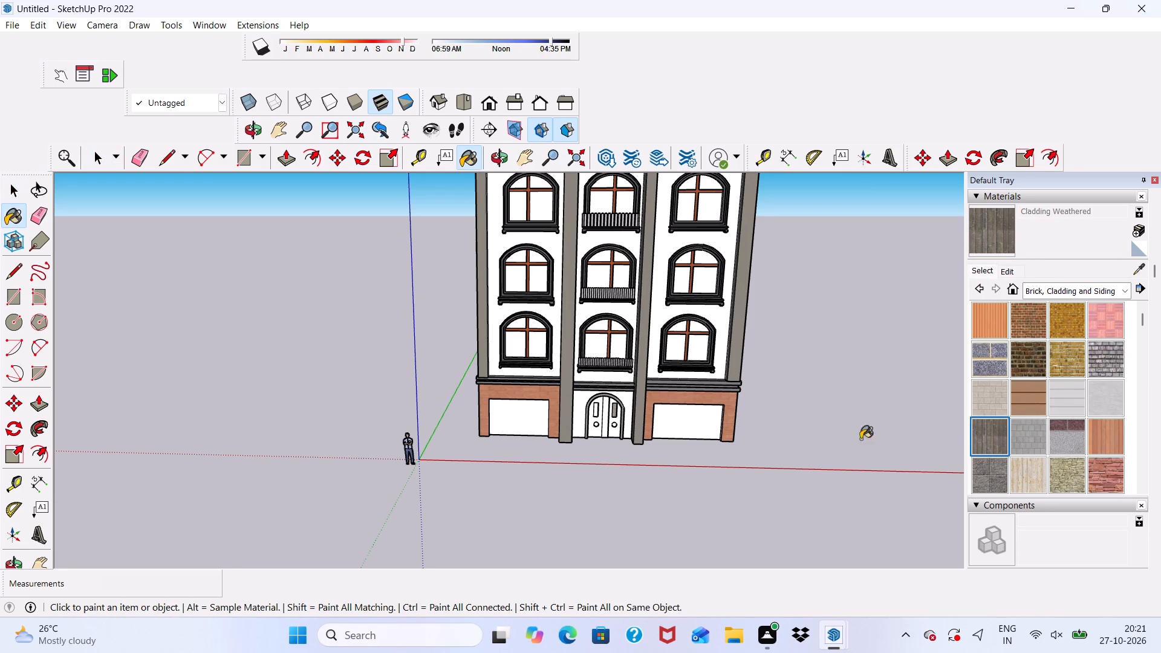
{"action": "scroll", "coordinate": [846, 439], "scroll_direction": "up", "scroll_amount": 7}
{"action": "left_click", "coordinate": [624, 418]}
Darken the Cladding Weathered material to a deep charcoal brown.
{"action": "middle_click_drag", "start_coordinate": [640, 427], "coordinate": [640, 351]}
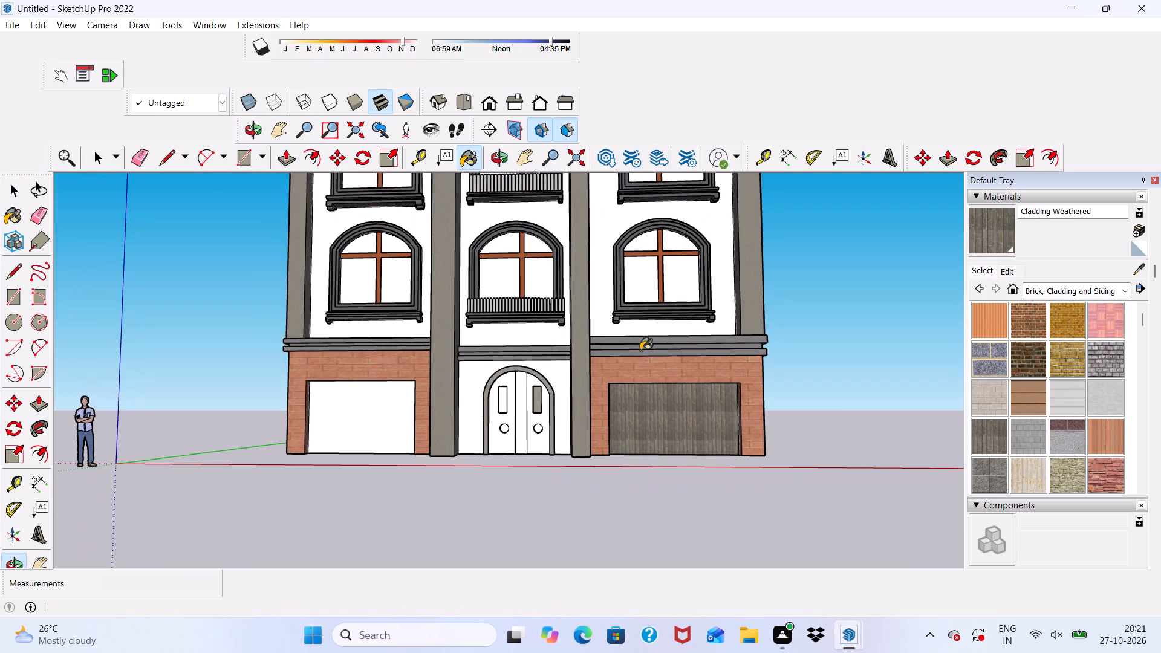
{"action": "left_click", "coordinate": [1006, 266]}
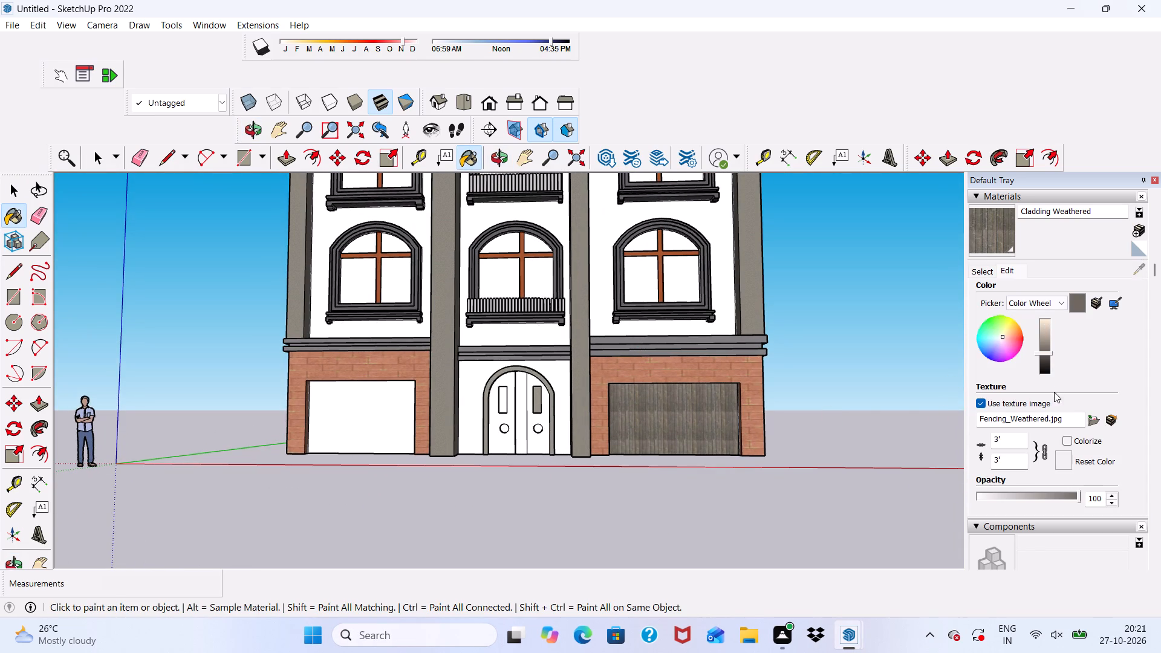
{"action": "left_click", "coordinate": [1044, 352]}
Paint the recessed panel in the left bay's ground-floor opening with the darkened Cladding Weathered.
{"action": "scroll", "coordinate": [707, 471], "scroll_direction": "up", "scroll_amount": 2}
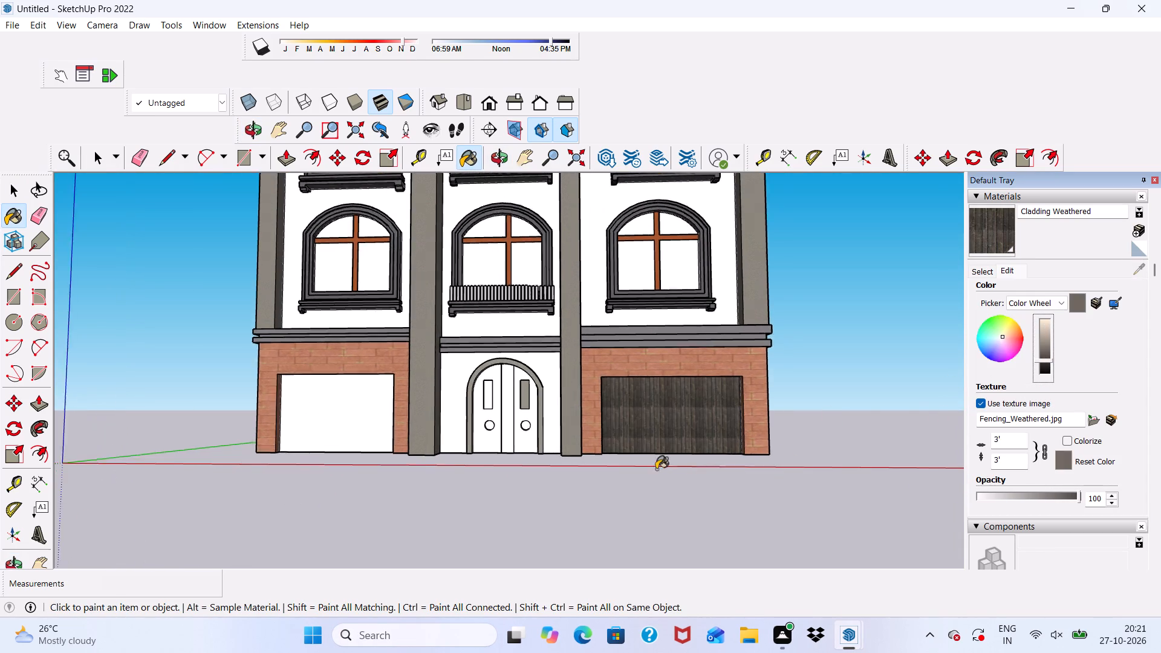
{"action": "scroll", "coordinate": [656, 469], "scroll_direction": "up", "scroll_amount": 5}
{"action": "scroll", "coordinate": [401, 375], "scroll_direction": "up", "scroll_amount": 3}
{"action": "left_click", "coordinate": [216, 423]}
{"action": "scroll", "coordinate": [216, 423], "scroll_direction": "down", "scroll_amount": 5}
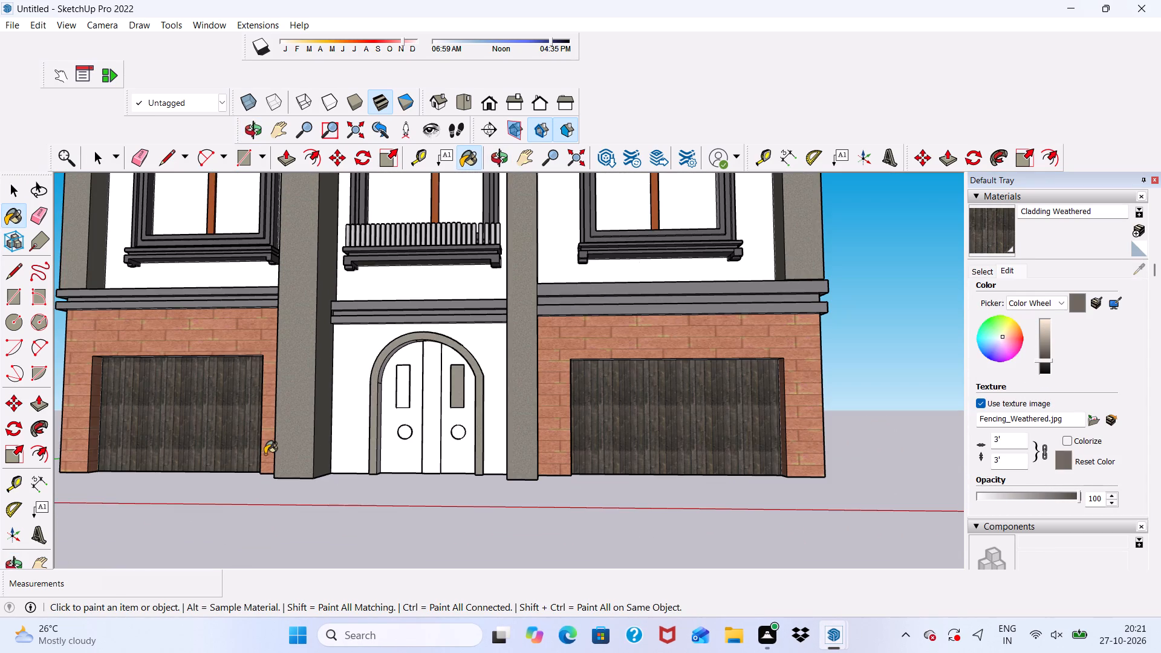
Paint both leaves and the raised centre strip of the arched entrance door with Cladding Weathered from Brick, Cladding and Siding.
{"action": "middle_click_drag", "start_coordinate": [271, 460], "coordinate": [288, 496]}
{"action": "scroll", "coordinate": [365, 463], "scroll_direction": "up", "scroll_amount": 9}
{"action": "scroll", "coordinate": [363, 367], "scroll_direction": "down", "scroll_amount": 2}
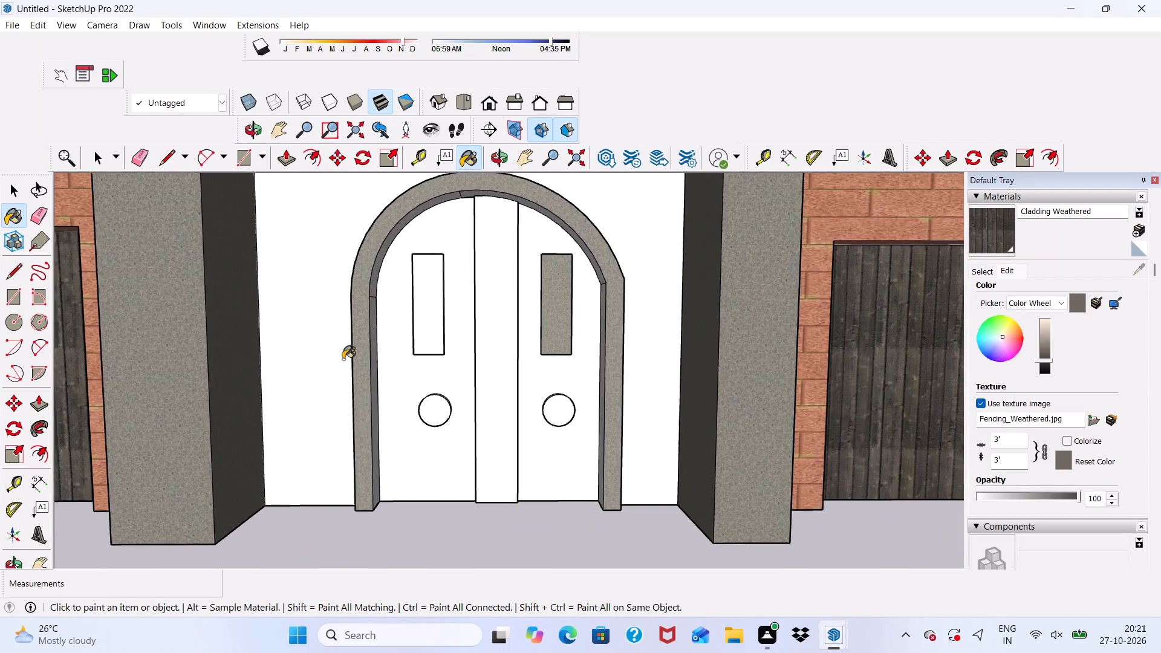
{"action": "scroll", "coordinate": [343, 359], "scroll_direction": "down", "scroll_amount": 10}
{"action": "middle_click_drag", "start_coordinate": [409, 388], "coordinate": [409, 311]}
{"action": "key", "text": "space"}
{"action": "left_click", "coordinate": [976, 270]}
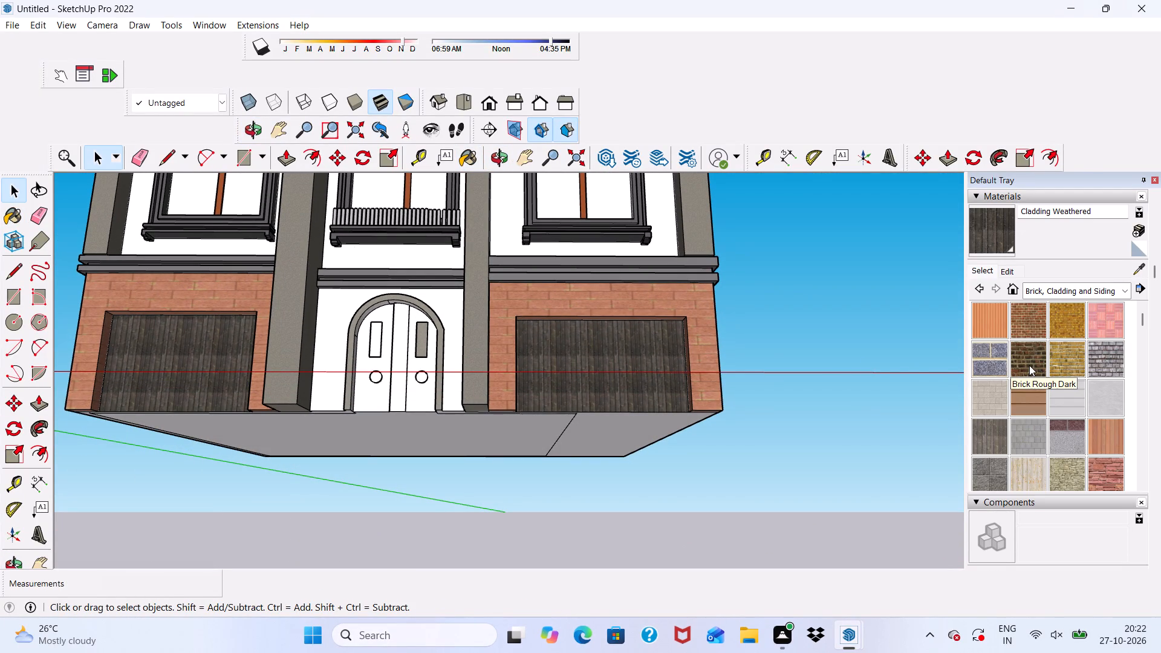
{"action": "scroll", "coordinate": [1029, 365], "scroll_direction": "down", "scroll_amount": 1}
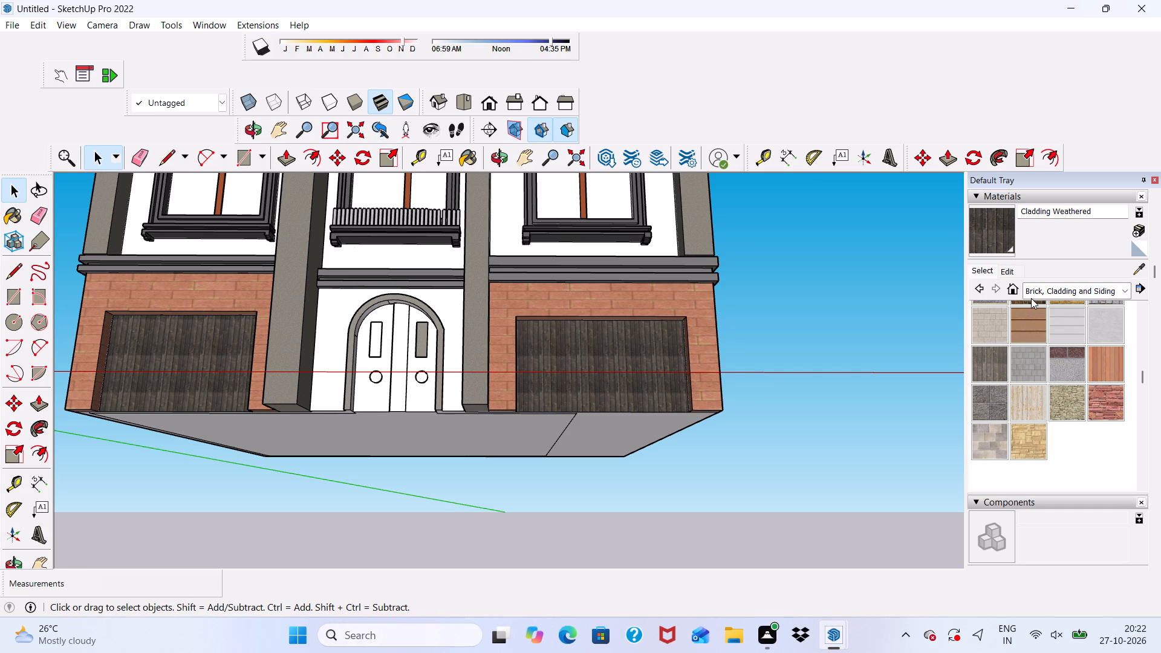
{"action": "left_click", "coordinate": [995, 275]}
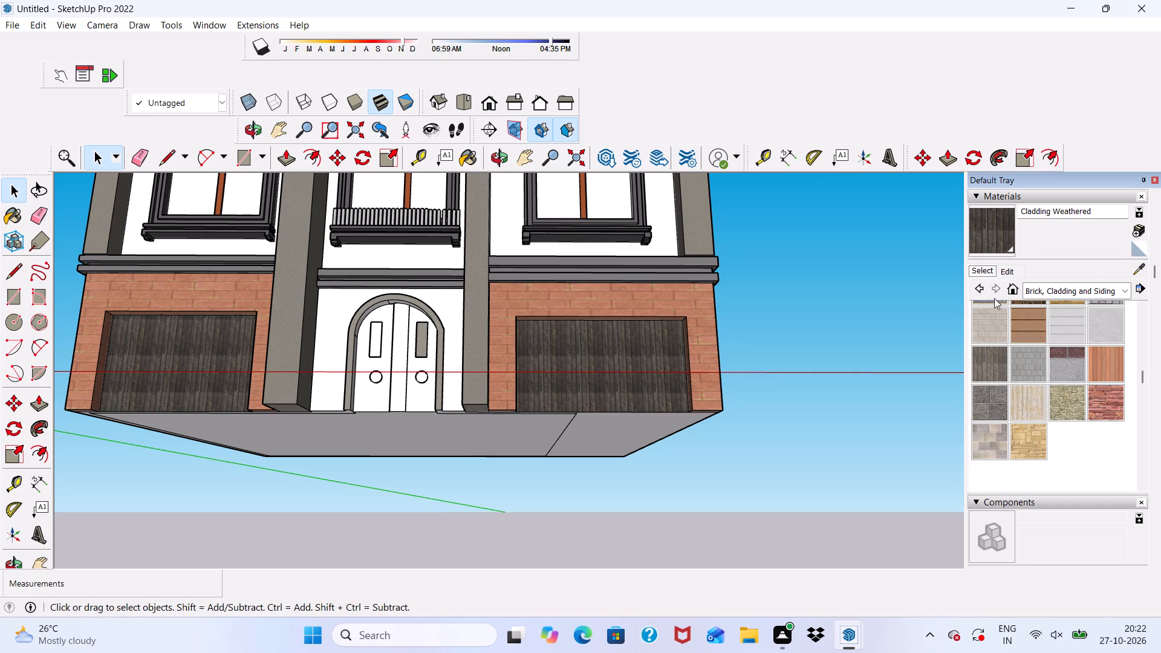
{"action": "scroll", "coordinate": [496, 415], "scroll_direction": "up", "scroll_amount": 2}
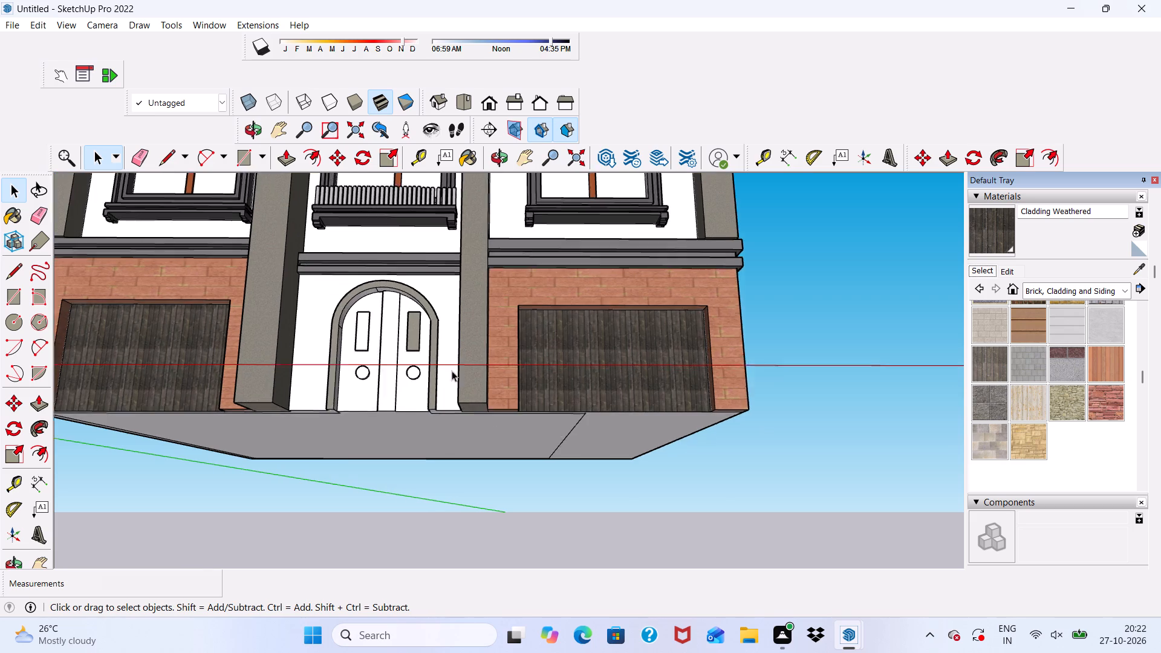
{"action": "scroll", "coordinate": [334, 297], "scroll_direction": "up", "scroll_amount": 3}
{"action": "left_click", "coordinate": [986, 359]}
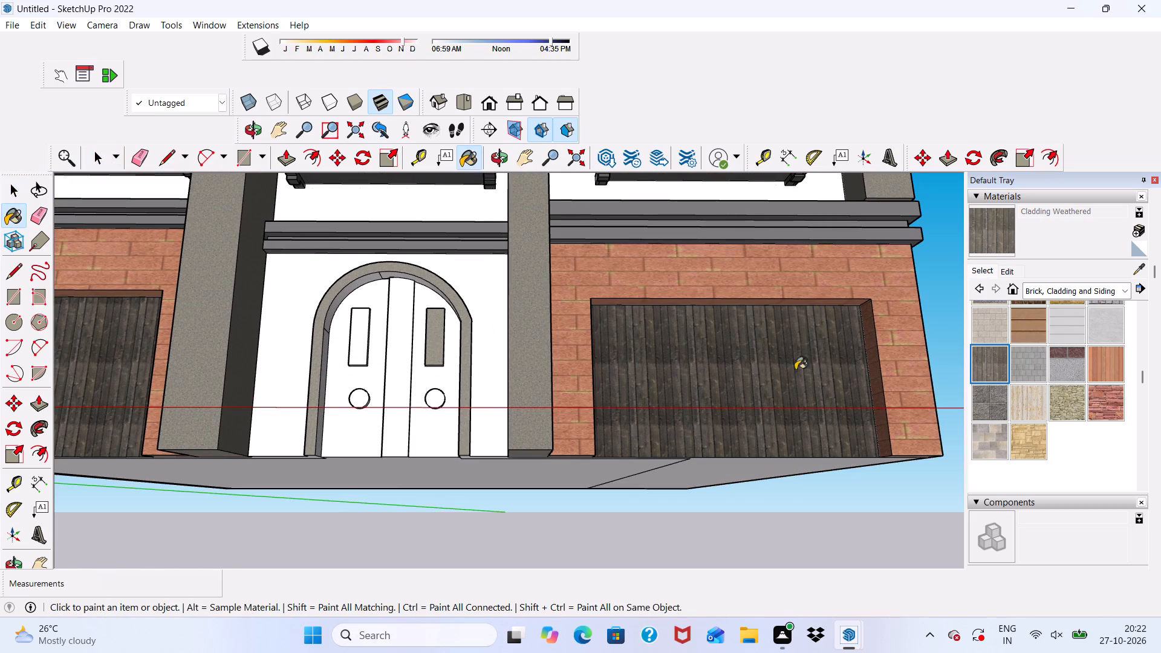
{"action": "scroll", "coordinate": [541, 388], "scroll_direction": "up", "scroll_amount": 7}
{"action": "scroll", "coordinate": [299, 365], "scroll_direction": "down", "scroll_amount": 1}
{"action": "left_click", "coordinate": [302, 363]}
{"action": "left_click", "coordinate": [385, 337]}
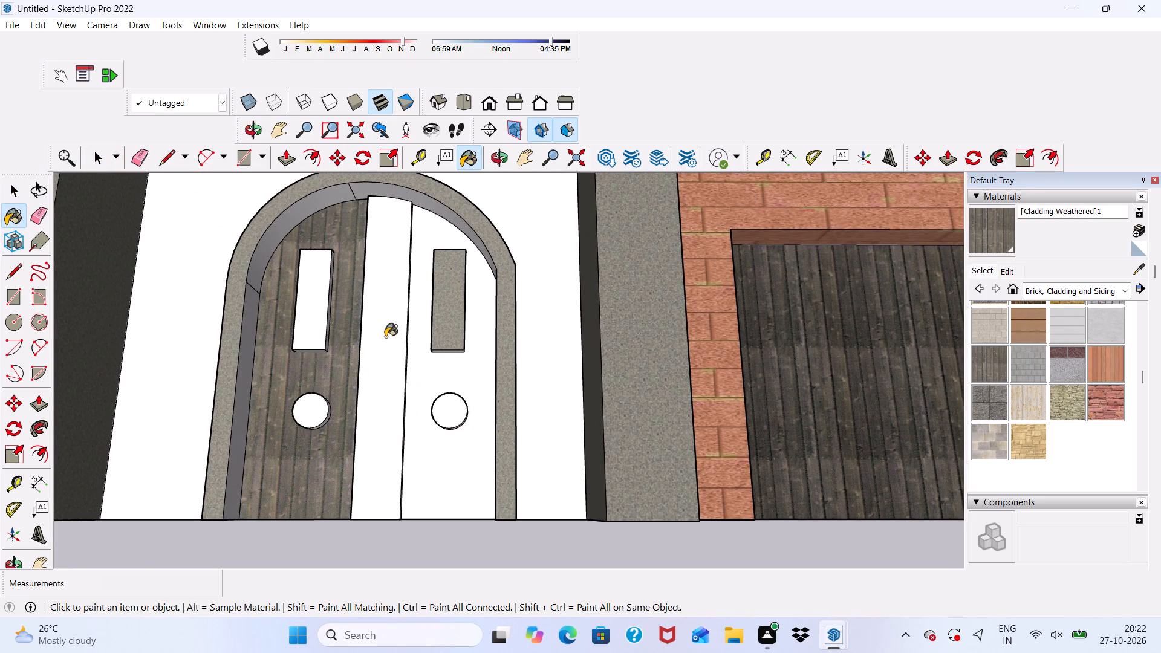
{"action": "left_click", "coordinate": [411, 365]}
Paint the front faces of the door's two rectangular panels and two round knobs, plus the left knob's rim, with Cladding Weathered.
{"action": "middle_click_drag", "start_coordinate": [428, 362], "coordinate": [450, 449]}
{"action": "scroll", "coordinate": [451, 437], "scroll_direction": "up", "scroll_amount": 4}
{"action": "left_click", "coordinate": [453, 423]}
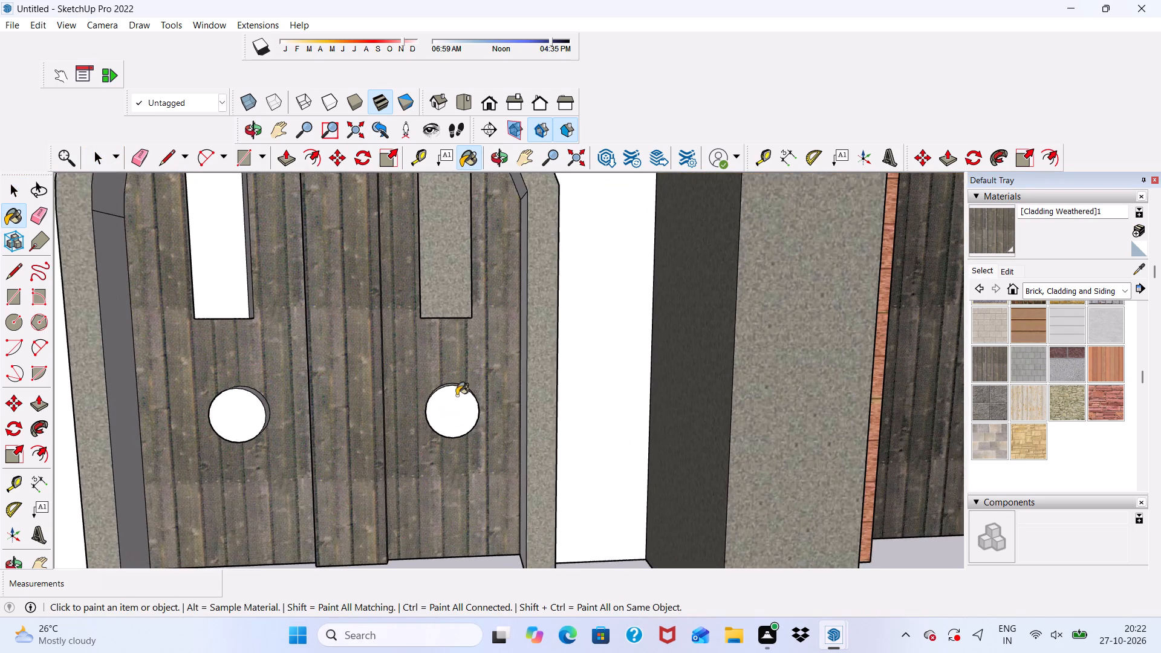
{"action": "scroll", "coordinate": [457, 392], "scroll_direction": "up", "scroll_amount": 3}
{"action": "left_click", "coordinate": [458, 385]}
{"action": "left_click", "coordinate": [458, 242]}
{"action": "scroll", "coordinate": [409, 291], "scroll_direction": "down", "scroll_amount": 5}
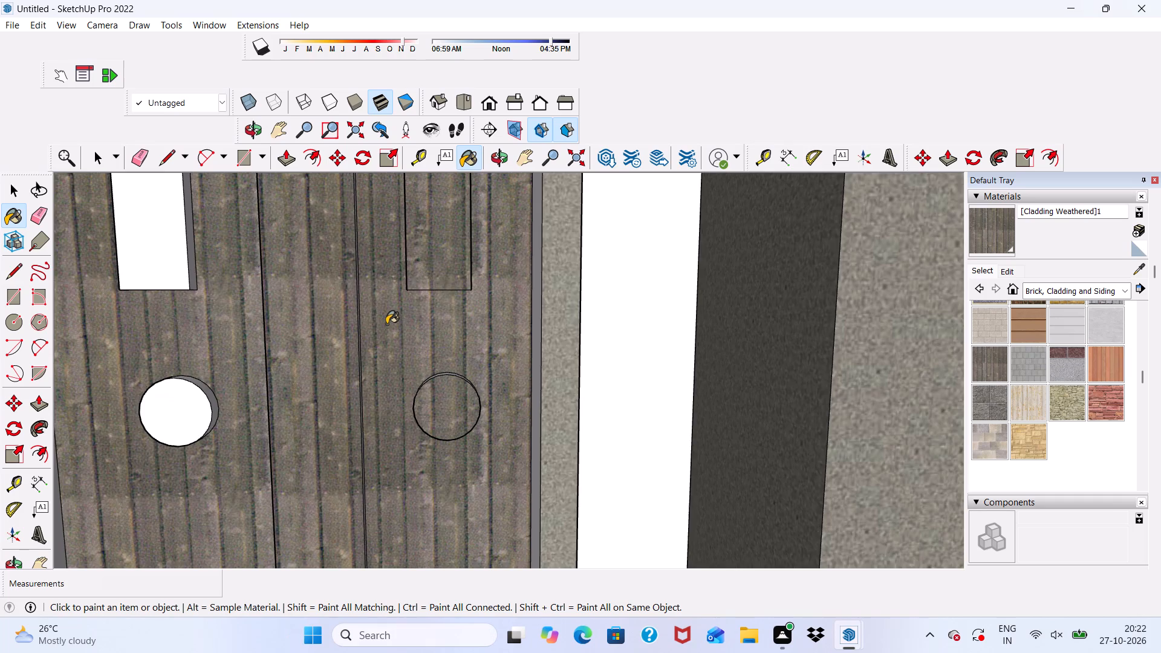
{"action": "scroll", "coordinate": [386, 324], "scroll_direction": "down", "scroll_amount": 7}
{"action": "scroll", "coordinate": [314, 281], "scroll_direction": "up", "scroll_amount": 6}
{"action": "left_click", "coordinate": [328, 265]}
{"action": "scroll", "coordinate": [330, 409], "scroll_direction": "up", "scroll_amount": 4}
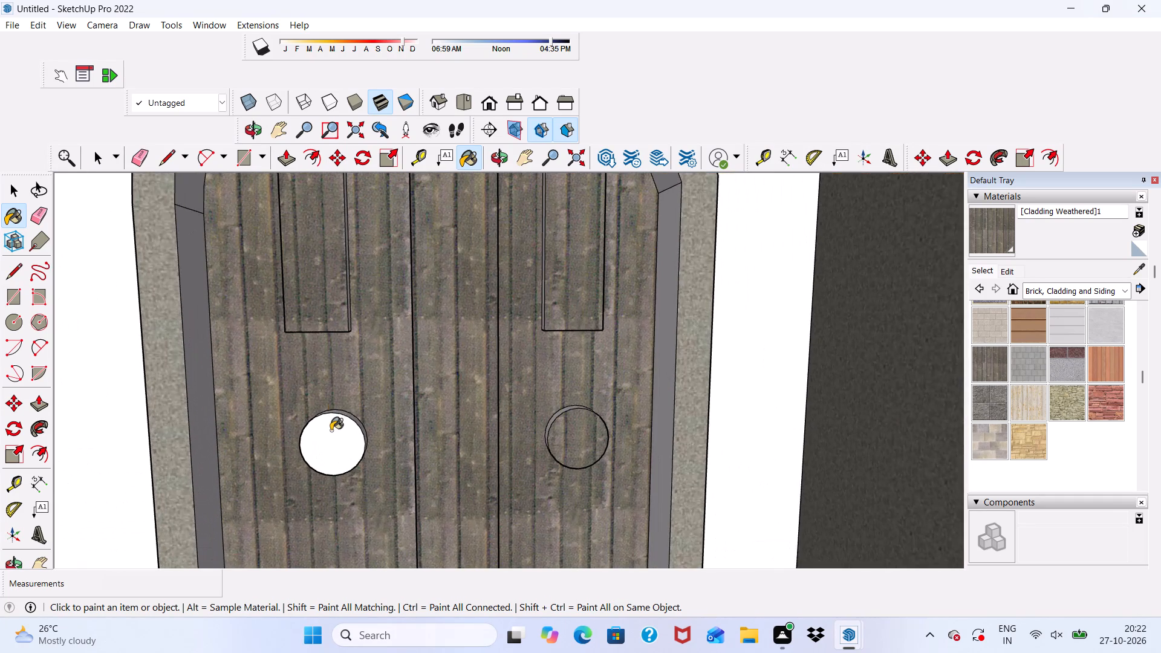
{"action": "left_click", "coordinate": [331, 432]}
{"action": "scroll", "coordinate": [336, 426], "scroll_direction": "up", "scroll_amount": 8}
{"action": "left_click", "coordinate": [347, 400]}
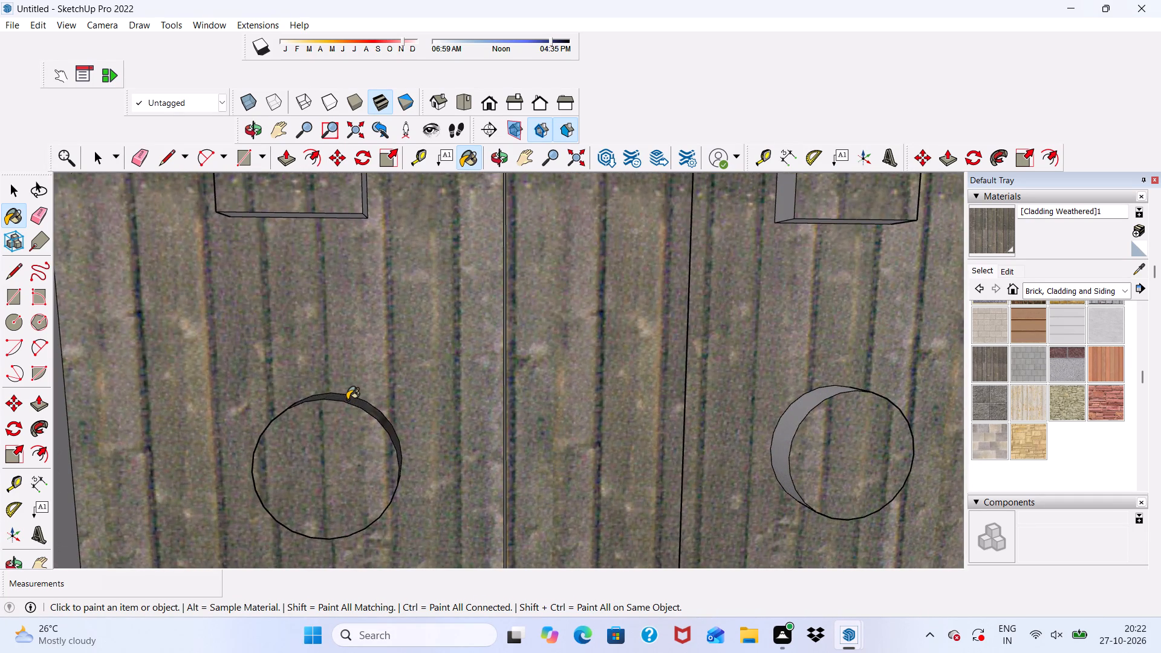
Examine the painted entrance door and its arched frame from several angles for faces still unpainted.
{"action": "scroll", "coordinate": [347, 400], "scroll_direction": "down", "scroll_amount": 20}
{"action": "scroll", "coordinate": [347, 400], "scroll_direction": "down", "scroll_amount": 2}
{"action": "middle_click_drag", "start_coordinate": [541, 284], "coordinate": [547, 302]}
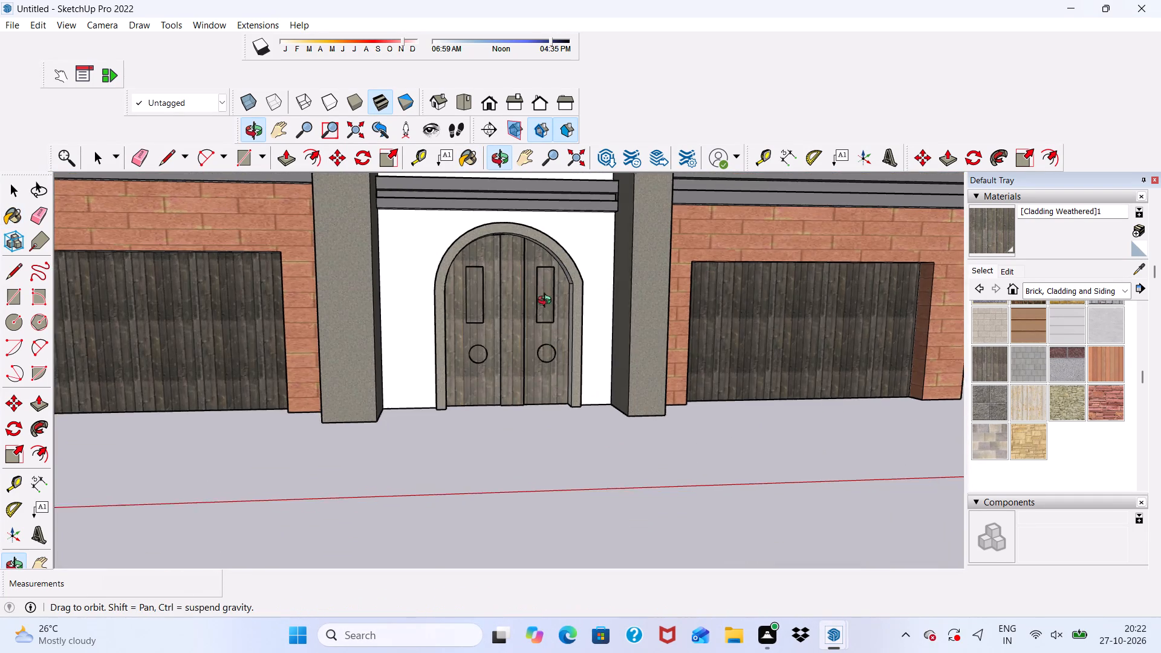
{"action": "middle_click_drag", "start_coordinate": [547, 302], "coordinate": [635, 252]}
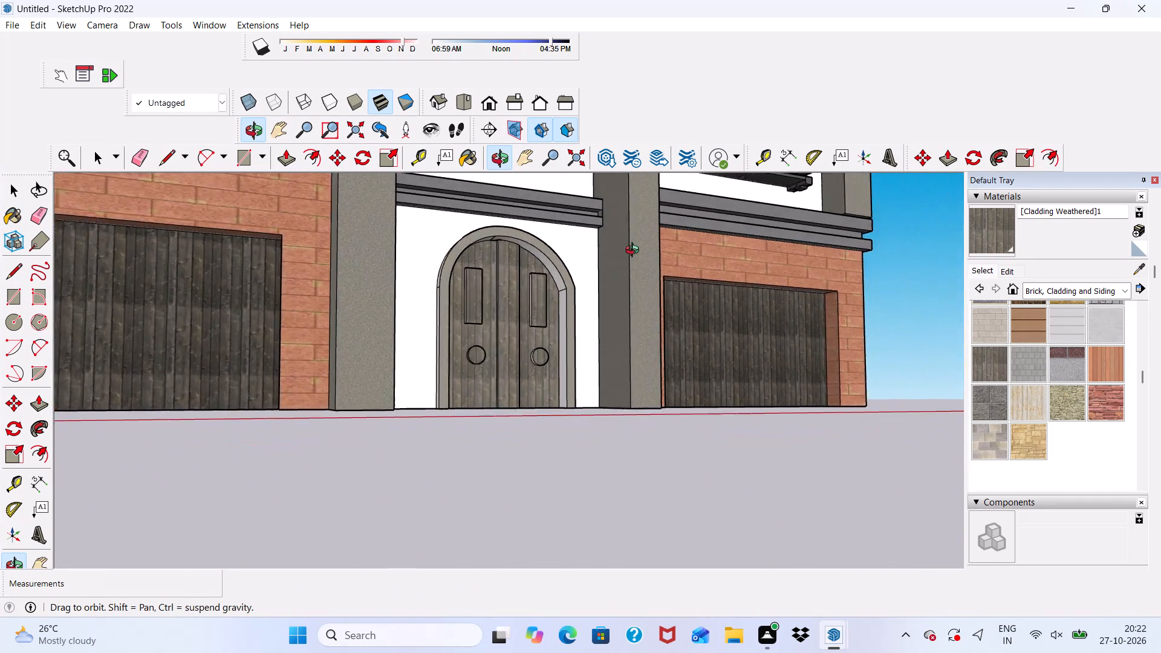
{"action": "middle_click_drag", "start_coordinate": [635, 252], "coordinate": [678, 301]}
{"action": "scroll", "coordinate": [424, 353], "scroll_direction": "up", "scroll_amount": 15}
{"action": "scroll", "coordinate": [480, 269], "scroll_direction": "down", "scroll_amount": 7}
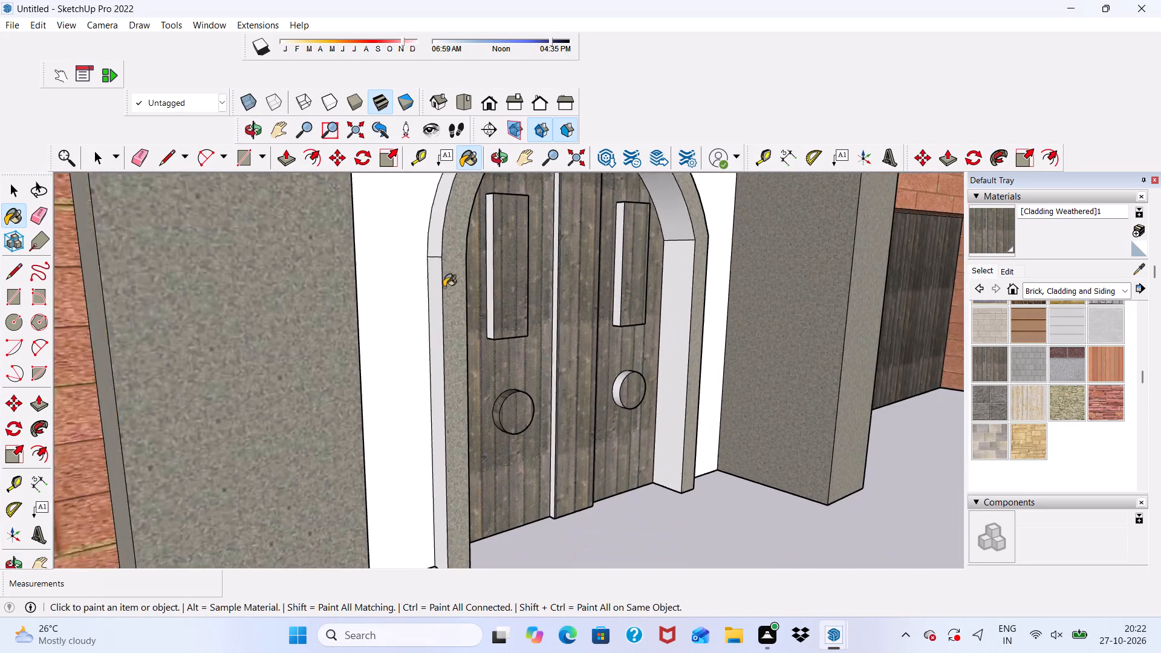
{"action": "middle_click_drag", "start_coordinate": [441, 293], "coordinate": [287, 441]}
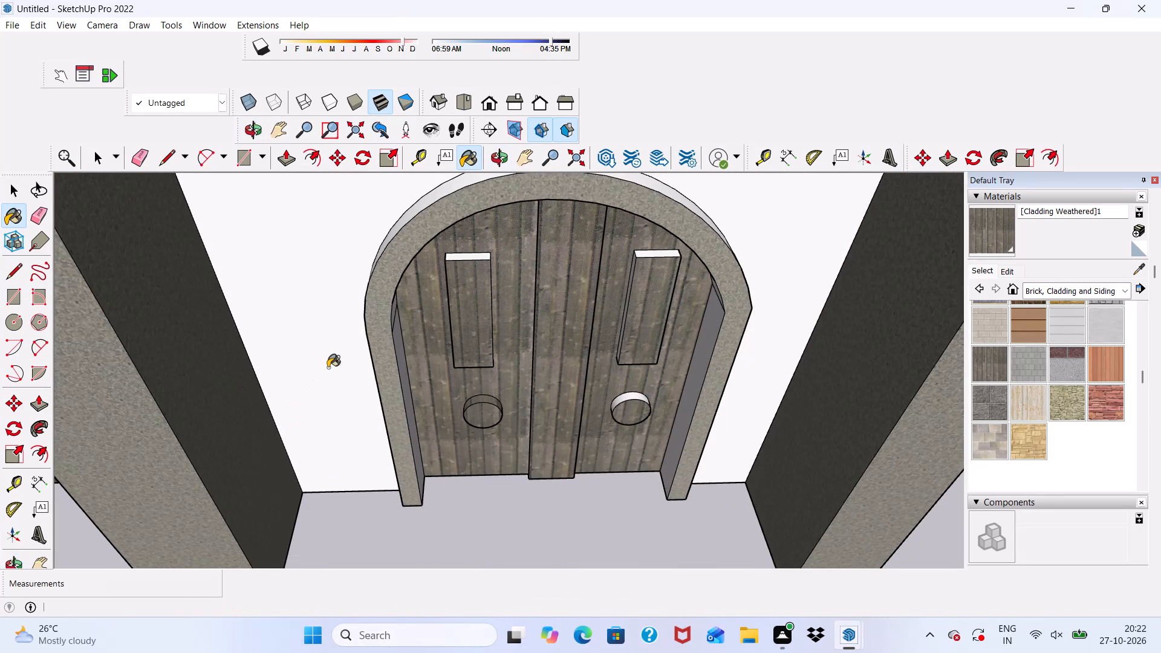
{"action": "scroll", "coordinate": [328, 368], "scroll_direction": "down", "scroll_amount": 4}
{"action": "middle_click_drag", "start_coordinate": [351, 375], "coordinate": [353, 261]}
{"action": "scroll", "coordinate": [353, 261], "scroll_direction": "up", "scroll_amount": 1}
{"action": "scroll", "coordinate": [353, 261], "scroll_direction": "down", "scroll_amount": 8}
{"action": "middle_click_drag", "start_coordinate": [515, 339], "coordinate": [530, 218]}
{"action": "key", "text": "space"}
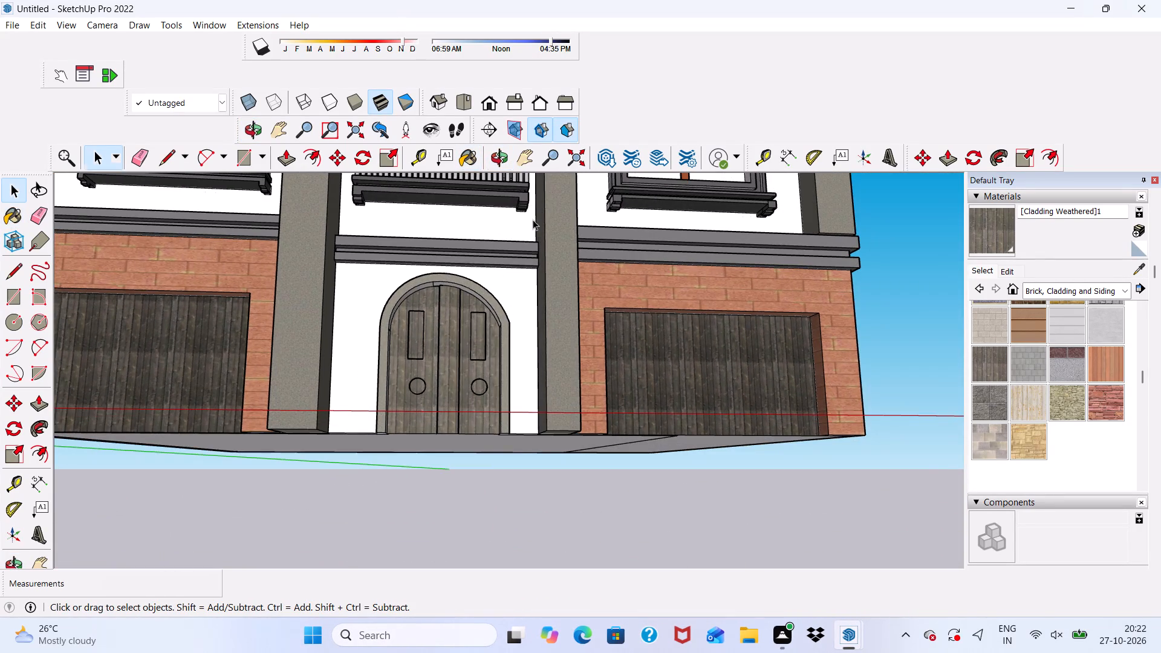
Darken the entrance door's Cladding Weathered material slightly to a deeper grey-brown.
{"action": "scroll", "coordinate": [505, 308], "scroll_direction": "up", "scroll_amount": 7}
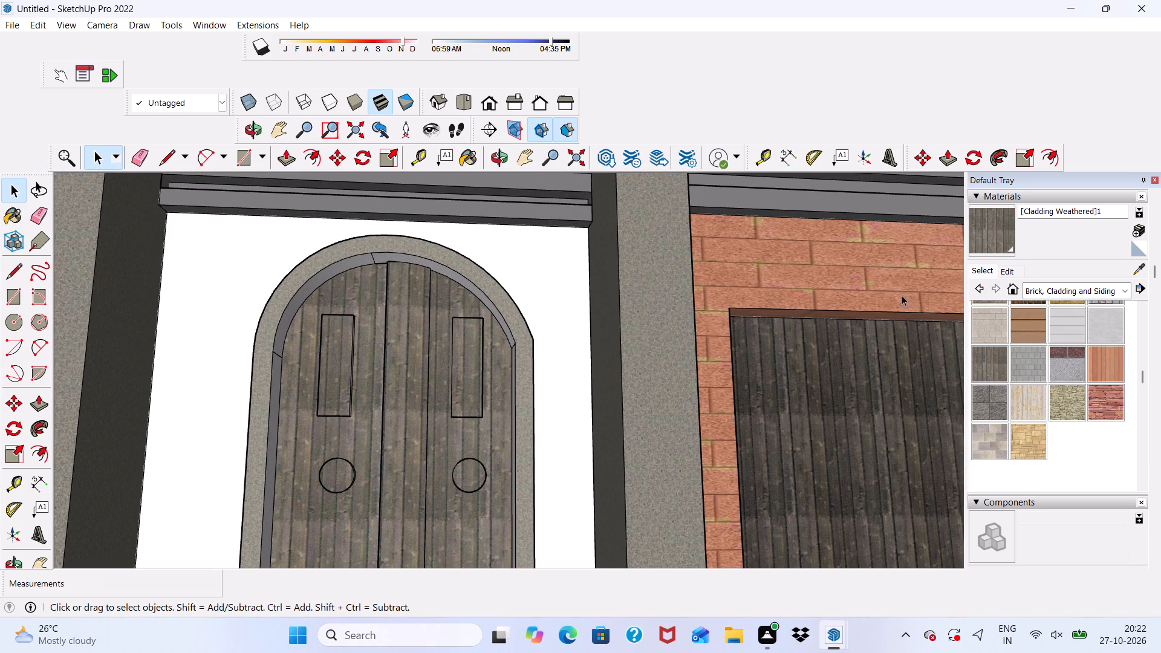
{"action": "left_click", "coordinate": [998, 265]}
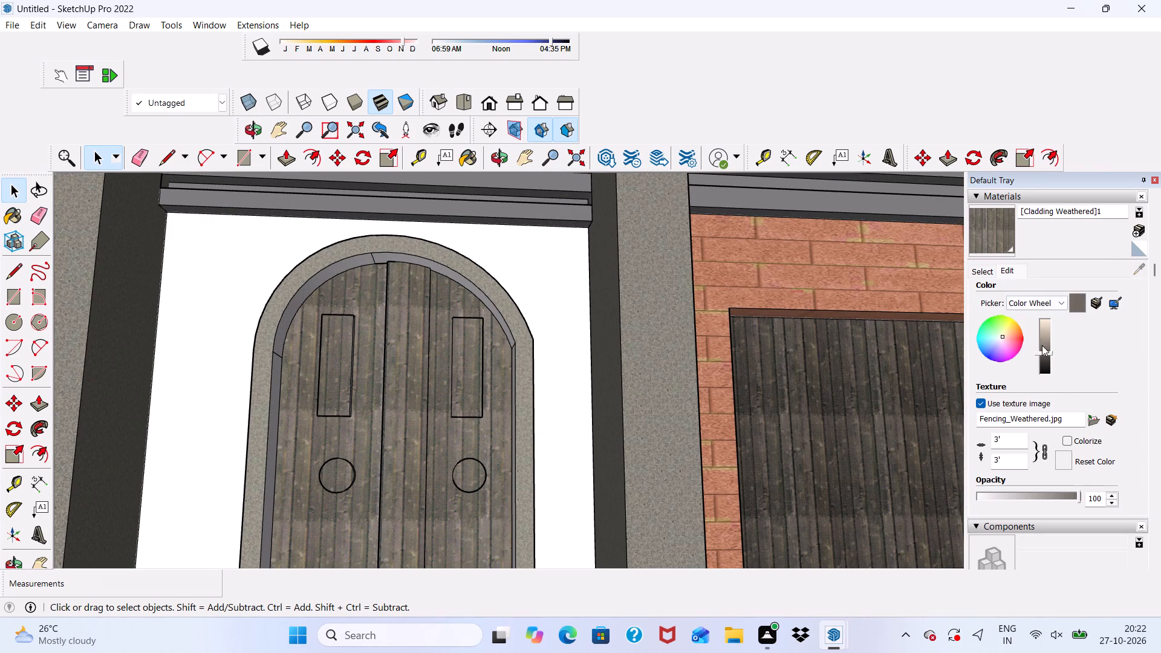
{"action": "left_click", "coordinate": [1045, 349]}
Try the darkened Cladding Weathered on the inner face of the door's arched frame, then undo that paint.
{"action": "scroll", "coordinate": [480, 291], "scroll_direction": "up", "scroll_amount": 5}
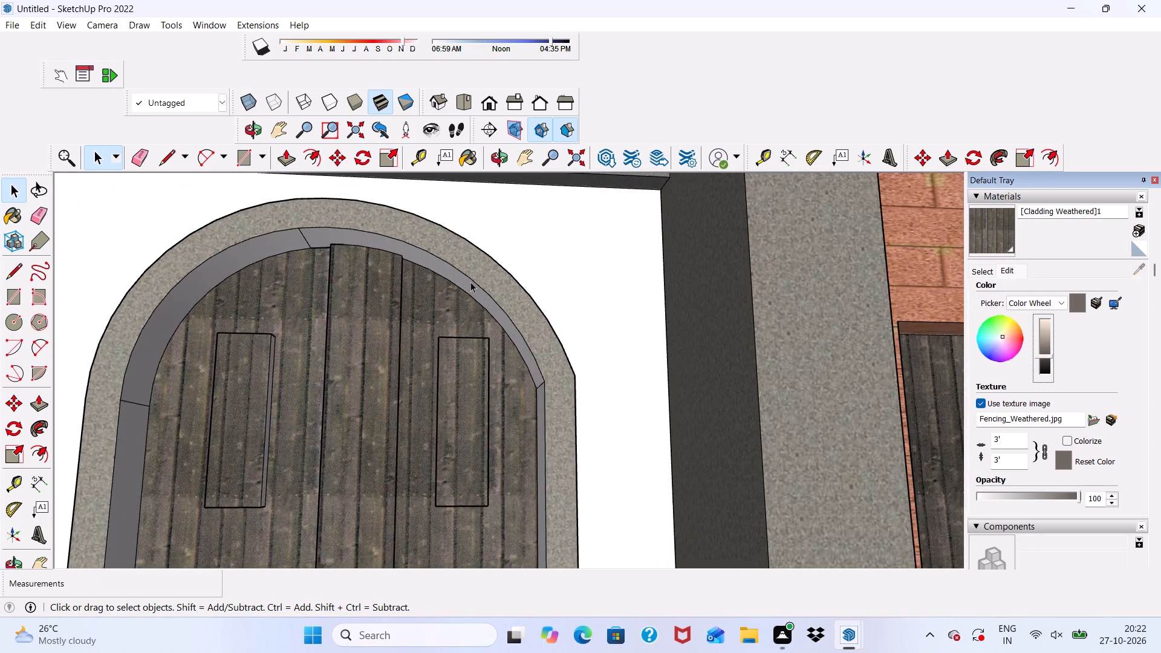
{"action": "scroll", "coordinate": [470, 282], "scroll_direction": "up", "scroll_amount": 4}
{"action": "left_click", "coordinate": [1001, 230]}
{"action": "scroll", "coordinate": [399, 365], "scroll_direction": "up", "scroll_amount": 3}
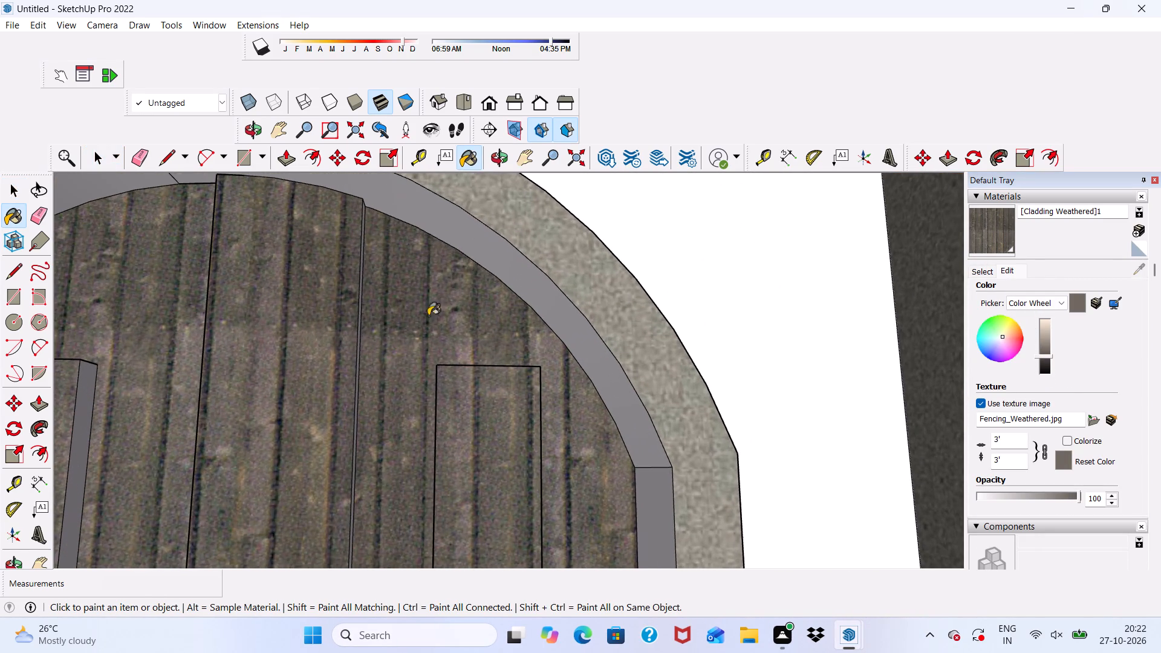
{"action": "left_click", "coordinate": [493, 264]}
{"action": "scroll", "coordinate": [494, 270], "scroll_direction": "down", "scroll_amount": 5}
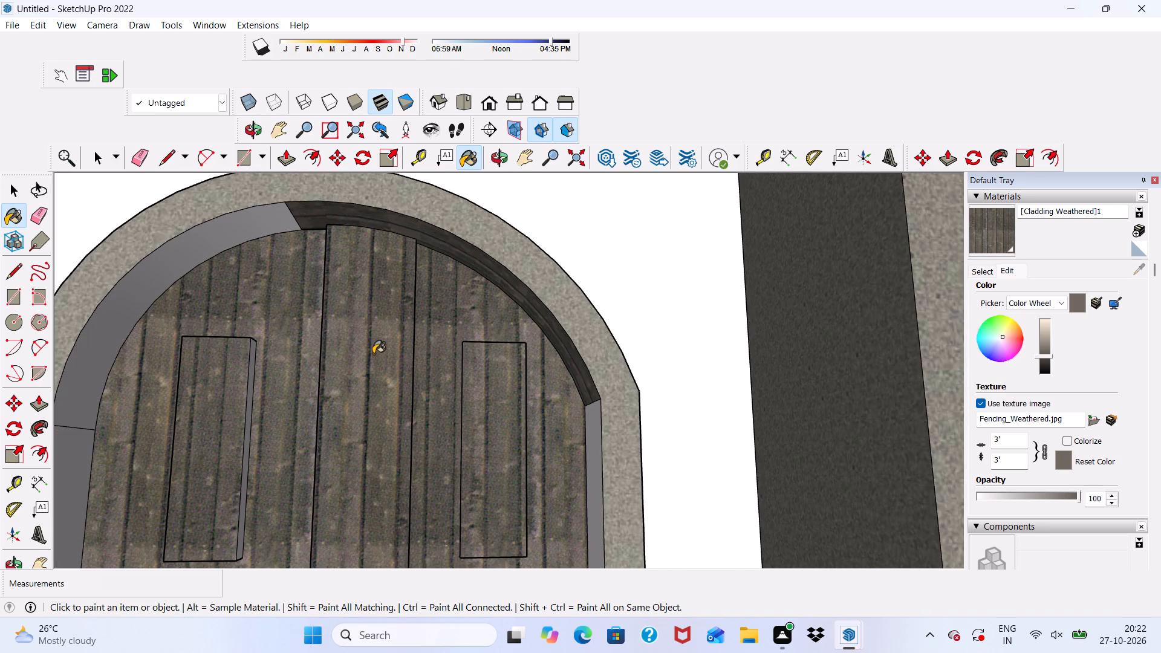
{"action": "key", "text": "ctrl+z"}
Paint both side edges of the left door panel and the left-facing edges of the centre strip, right panel and right knob with Cladding Weathered.
{"action": "scroll", "coordinate": [402, 261], "scroll_direction": "down", "scroll_amount": 2}
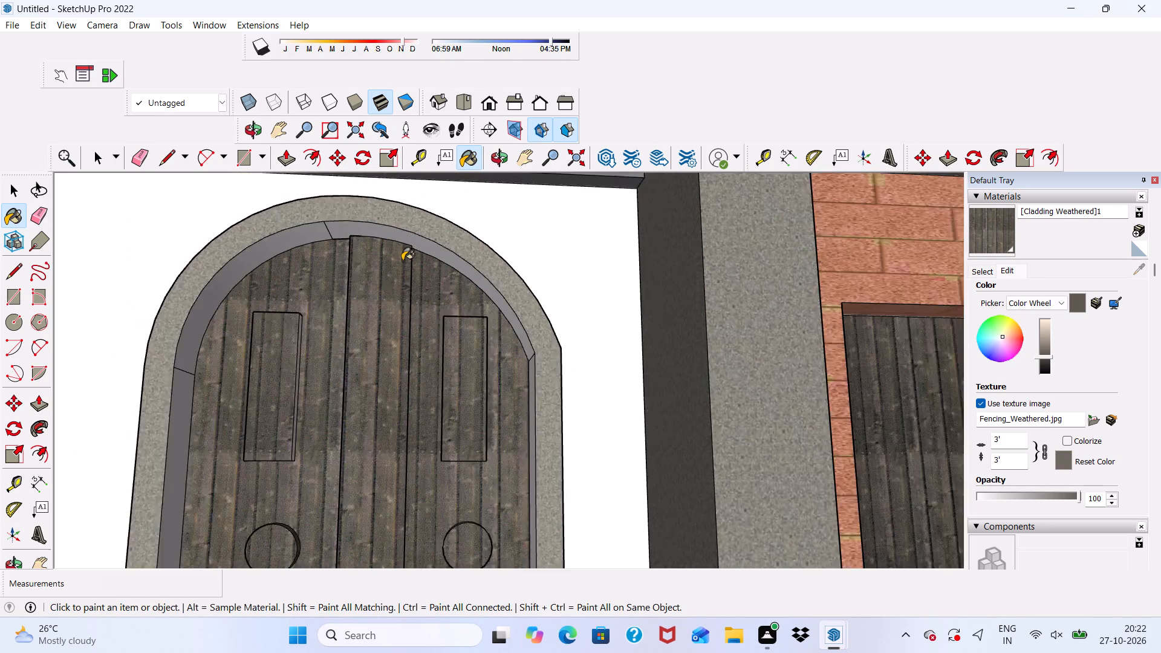
{"action": "scroll", "coordinate": [402, 261], "scroll_direction": "down", "scroll_amount": 7}
{"action": "middle_click_drag", "start_coordinate": [418, 332], "coordinate": [259, 441]}
{"action": "middle_click_drag", "start_coordinate": [379, 342], "coordinate": [456, 327]}
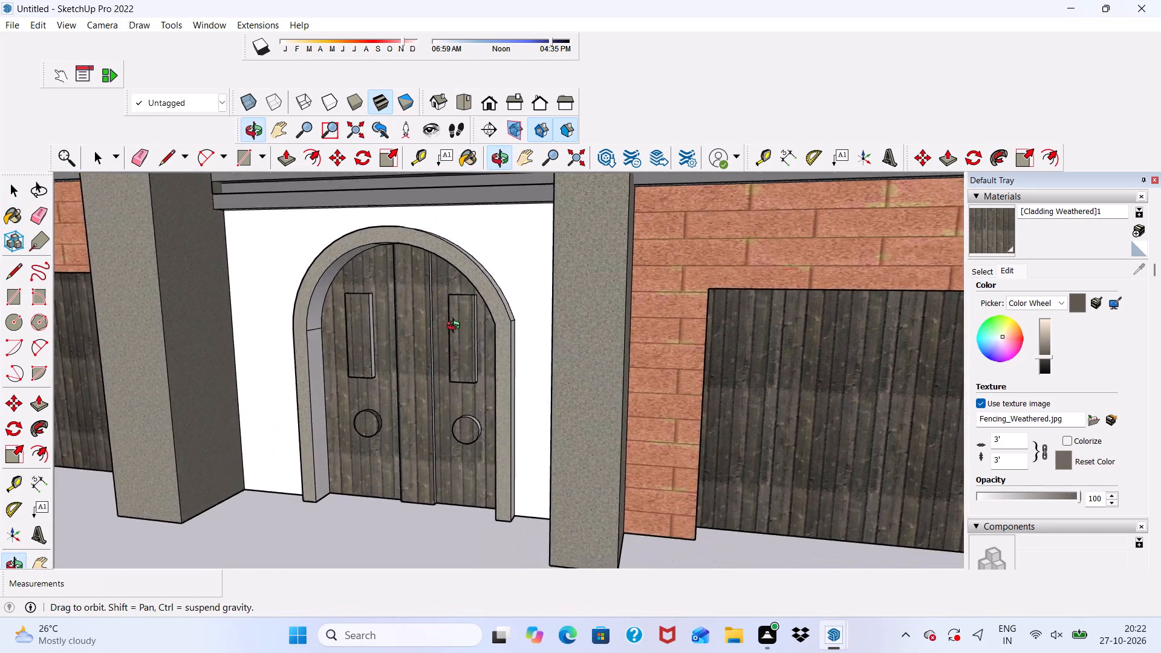
{"action": "middle_click_drag", "start_coordinate": [456, 327], "coordinate": [443, 345]}
{"action": "scroll", "coordinate": [339, 348], "scroll_direction": "up", "scroll_amount": 17}
{"action": "left_click", "coordinate": [389, 345]}
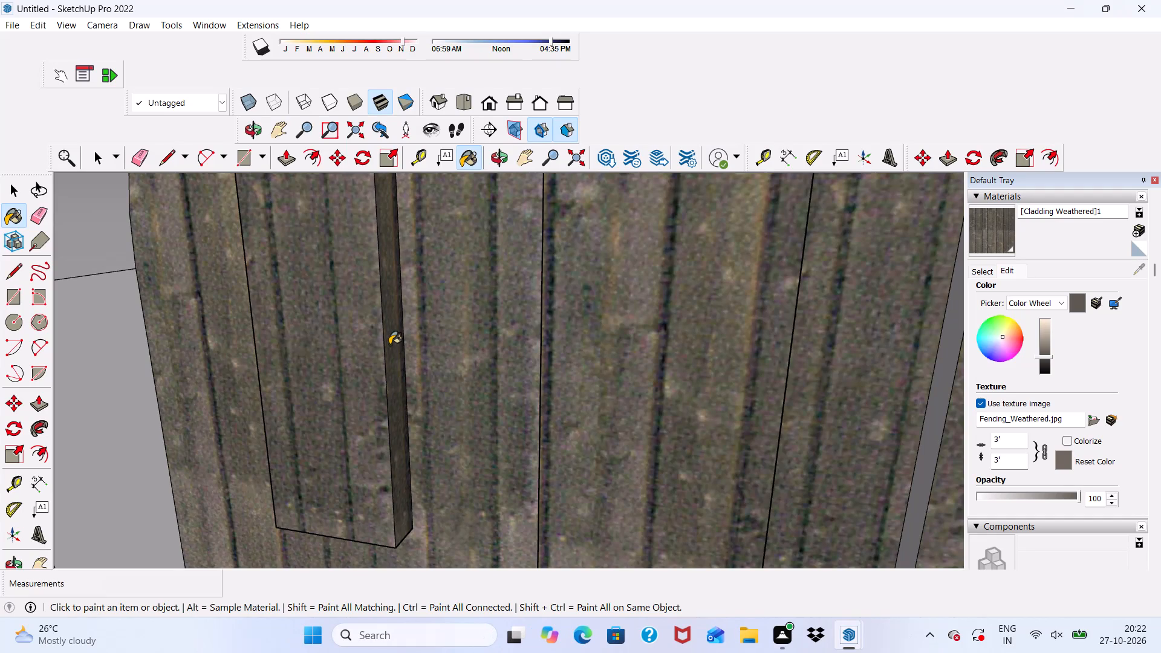
{"action": "scroll", "coordinate": [397, 360], "scroll_direction": "down", "scroll_amount": 1}
{"action": "middle_click_drag", "start_coordinate": [400, 365], "coordinate": [680, 365]}
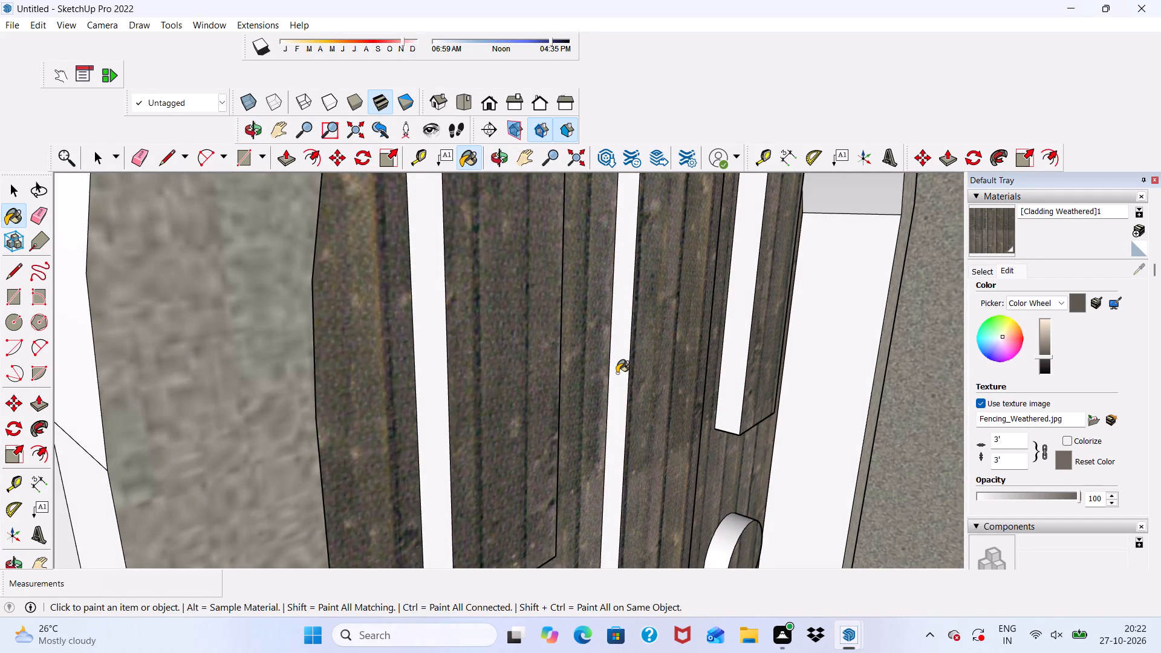
{"action": "left_click", "coordinate": [617, 373]}
{"action": "left_click", "coordinate": [435, 426]}
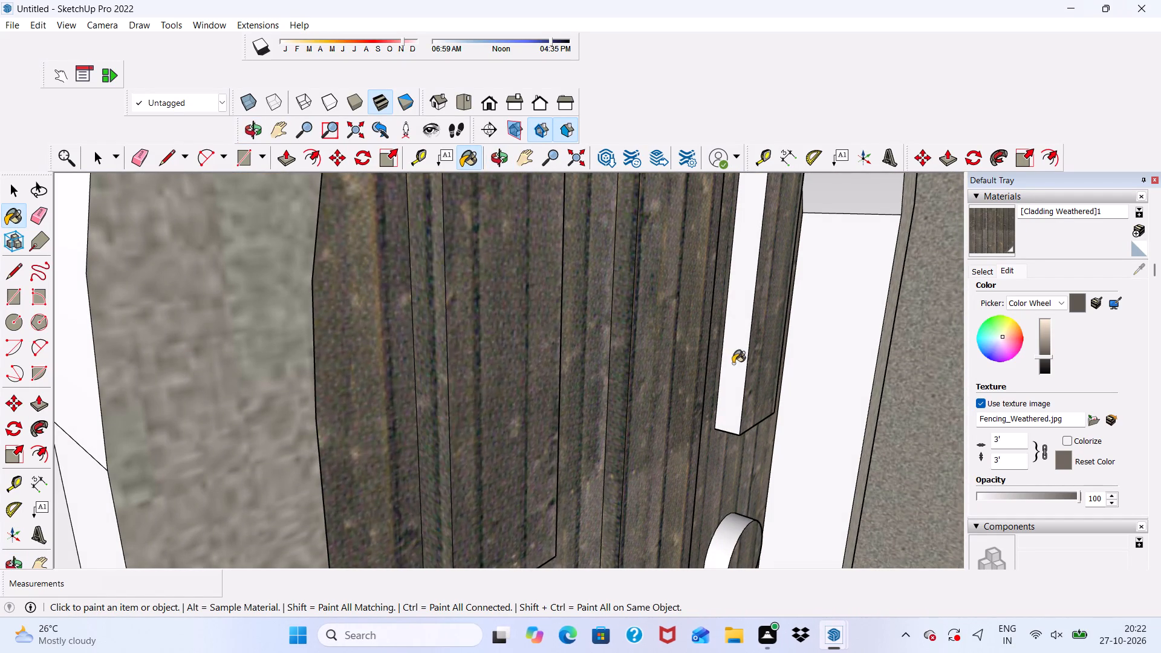
{"action": "left_click", "coordinate": [736, 368]}
{"action": "scroll", "coordinate": [736, 446], "scroll_direction": "down", "scroll_amount": 1}
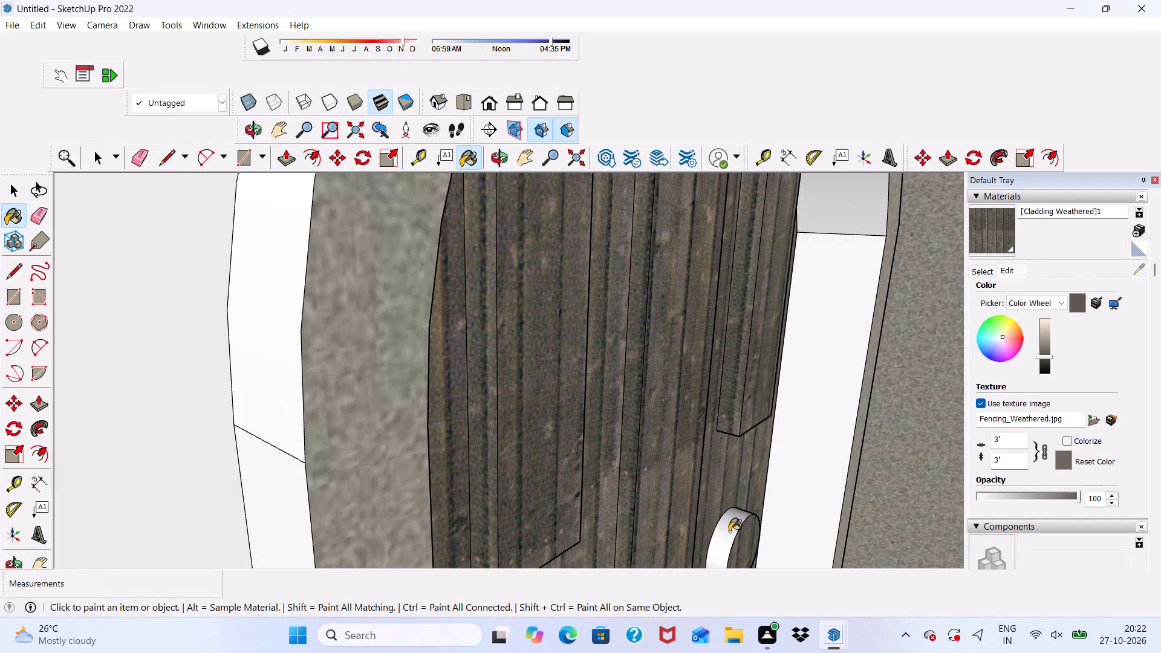
{"action": "left_click", "coordinate": [729, 531]}
Paint the top edges of both door panels and the right-facing edges of the centre strip and right panel with Cladding Weathered.
{"action": "scroll", "coordinate": [663, 401], "scroll_direction": "down", "scroll_amount": 5}
{"action": "scroll", "coordinate": [600, 377], "scroll_direction": "up", "scroll_amount": 1}
{"action": "scroll", "coordinate": [600, 374], "scroll_direction": "down", "scroll_amount": 2}
{"action": "middle_click_drag", "start_coordinate": [600, 374], "coordinate": [357, 447]}
{"action": "scroll", "coordinate": [389, 359], "scroll_direction": "up", "scroll_amount": 5}
{"action": "left_click", "coordinate": [426, 278]}
{"action": "scroll", "coordinate": [426, 278], "scroll_direction": "down", "scroll_amount": 6}
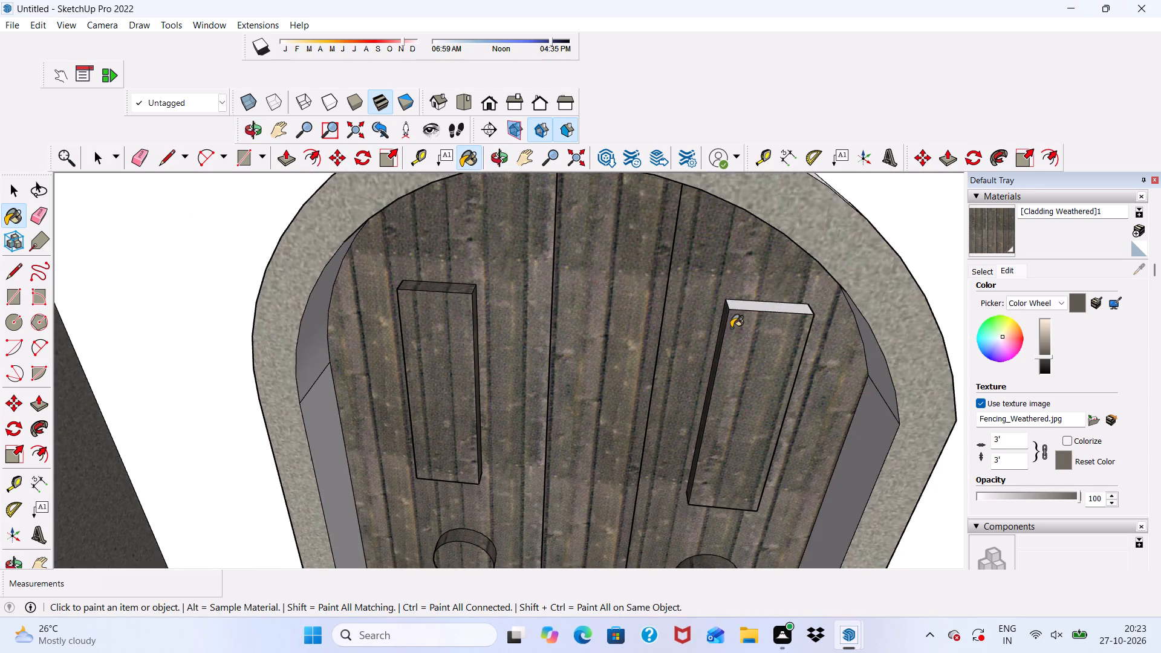
{"action": "scroll", "coordinate": [731, 328], "scroll_direction": "up", "scroll_amount": 4}
{"action": "left_click", "coordinate": [751, 301]}
{"action": "scroll", "coordinate": [743, 305], "scroll_direction": "down", "scroll_amount": 2}
{"action": "middle_click_drag", "start_coordinate": [732, 316], "coordinate": [532, 255]}
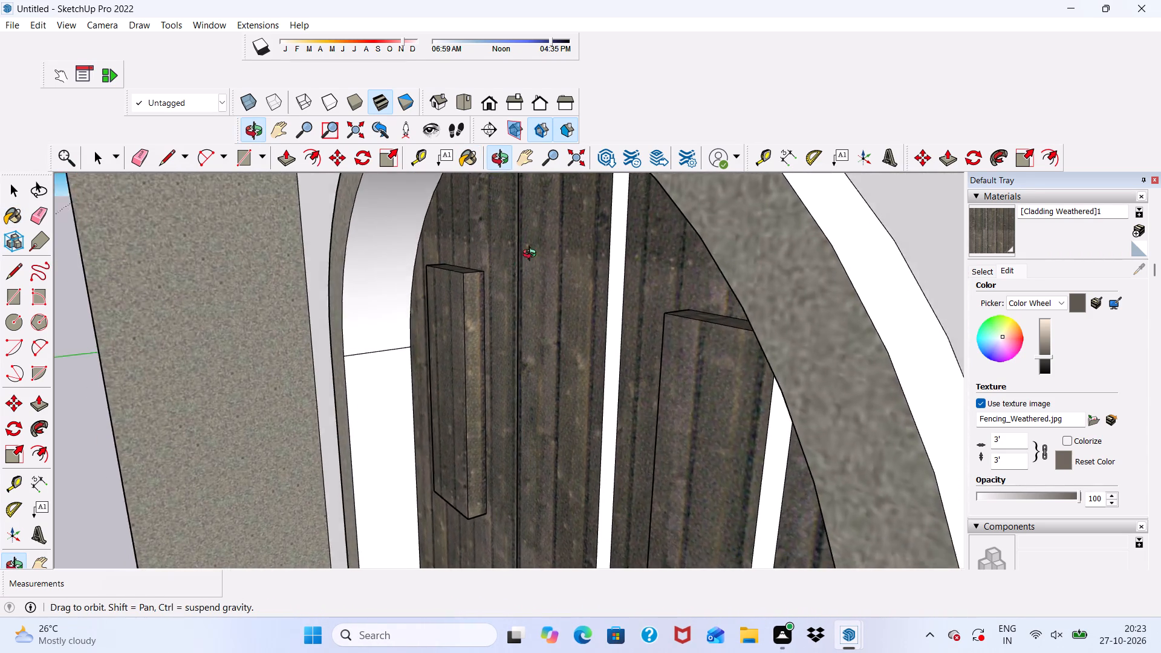
{"action": "middle_click_drag", "start_coordinate": [532, 255], "coordinate": [528, 253]}
{"action": "scroll", "coordinate": [635, 378], "scroll_direction": "up", "scroll_amount": 4}
{"action": "left_click", "coordinate": [611, 374]}
{"action": "scroll", "coordinate": [675, 444], "scroll_direction": "down", "scroll_amount": 2}
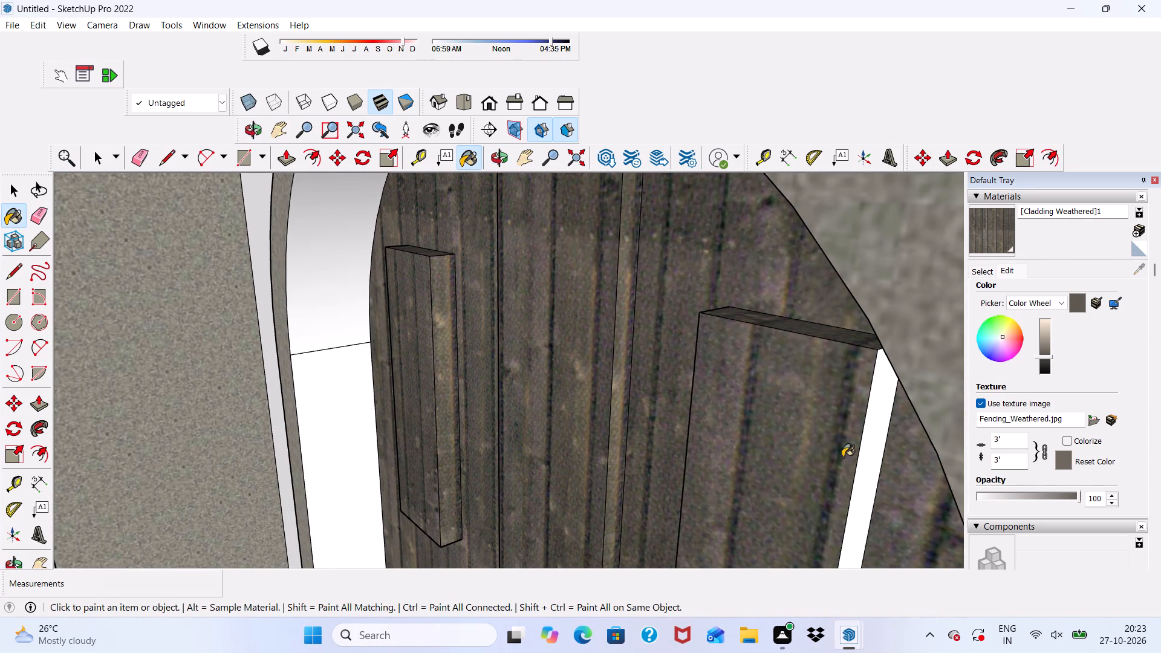
{"action": "left_click", "coordinate": [871, 470]}
Paint the inner arch face and right inner jamb of the door's arched frame with Formica Graystone from Synthetic Surfaces.
{"action": "scroll", "coordinate": [833, 292], "scroll_direction": "down", "scroll_amount": 20}
{"action": "scroll", "coordinate": [833, 292], "scroll_direction": "down", "scroll_amount": 3}
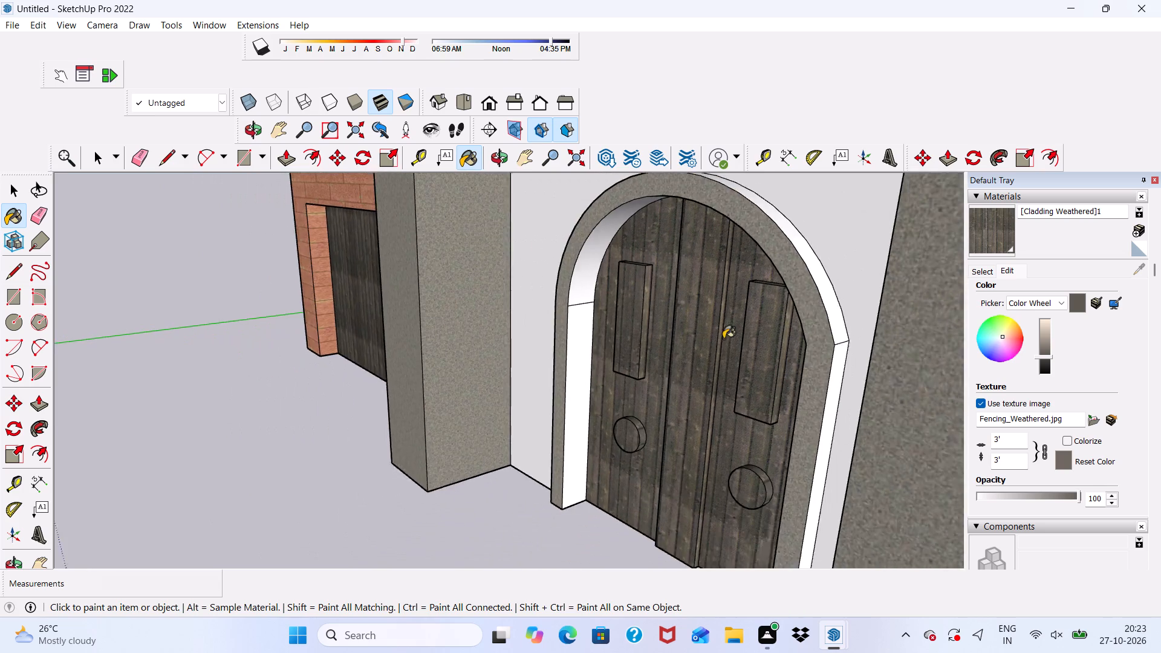
{"action": "middle_click_drag", "start_coordinate": [732, 405], "coordinate": [864, 313]}
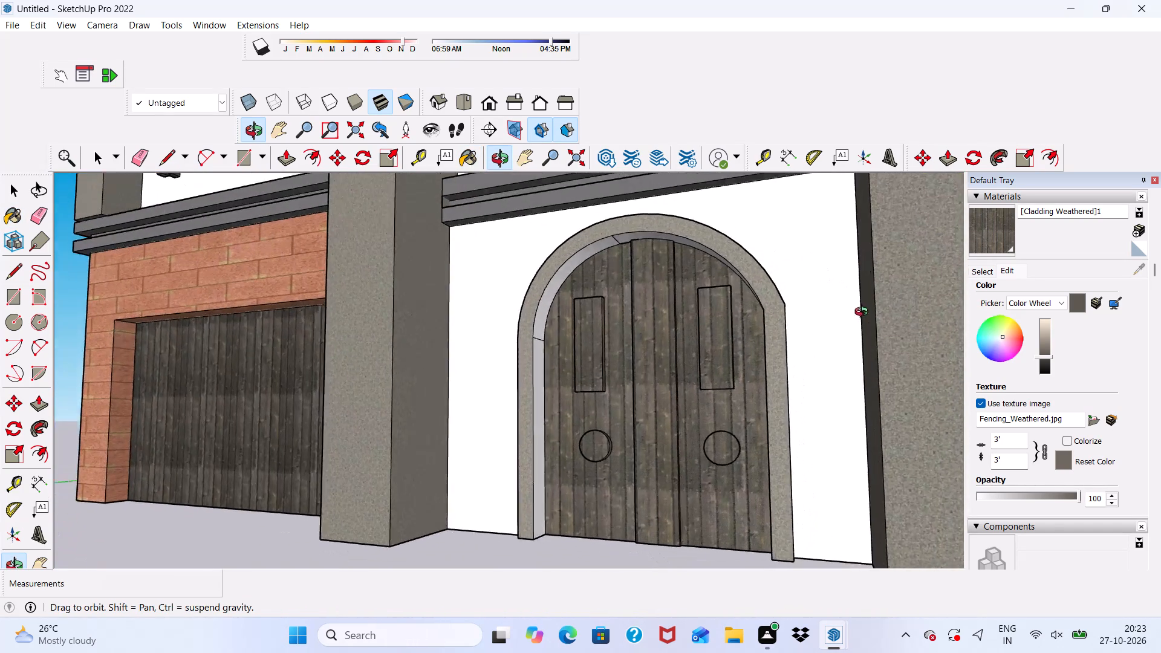
{"action": "middle_click_drag", "start_coordinate": [864, 313], "coordinate": [865, 317]}
{"action": "scroll", "coordinate": [597, 273], "scroll_direction": "down", "scroll_amount": 6}
{"action": "middle_click_drag", "start_coordinate": [607, 325], "coordinate": [774, 324]}
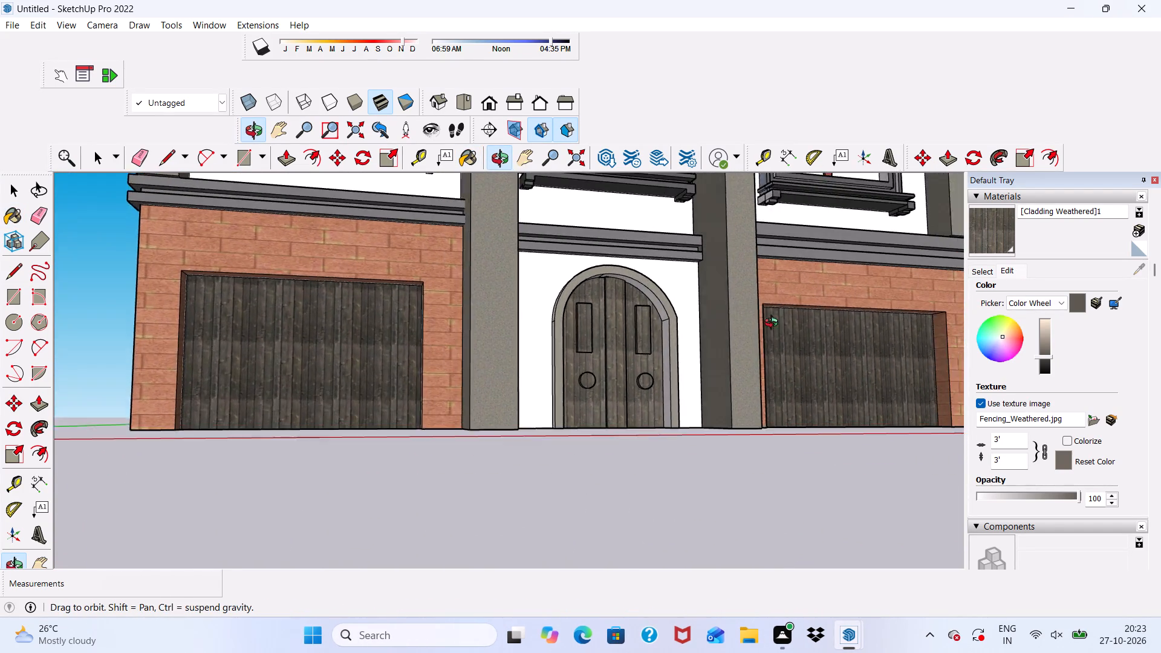
{"action": "middle_click_drag", "start_coordinate": [774, 324], "coordinate": [770, 360]}
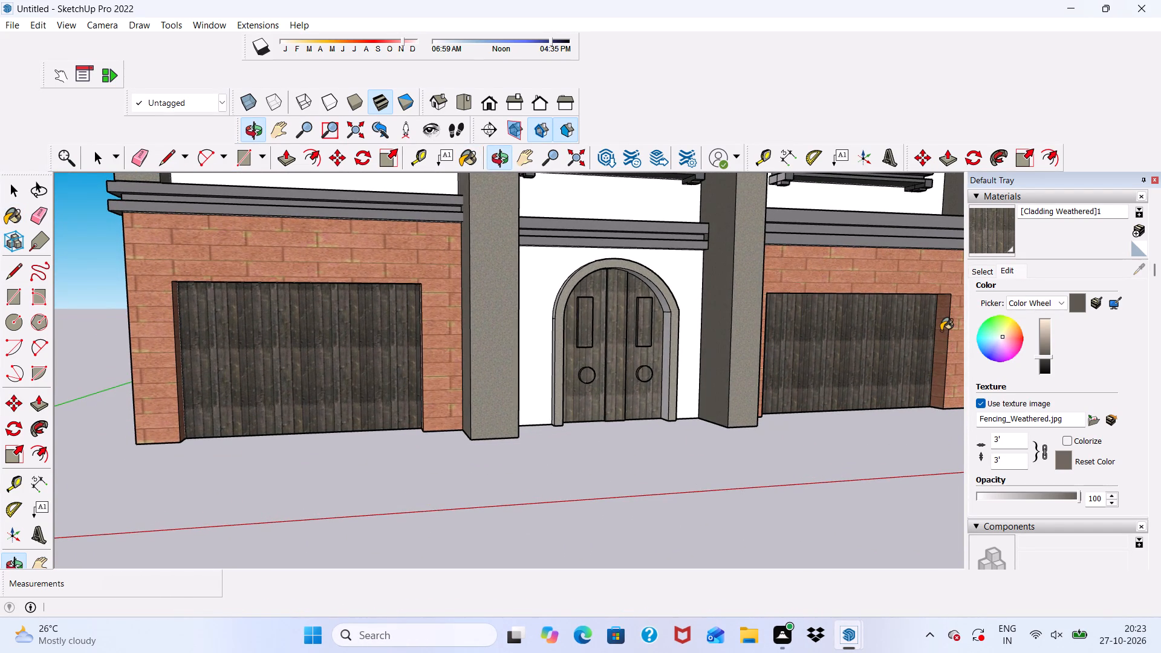
{"action": "left_click", "coordinate": [986, 270]}
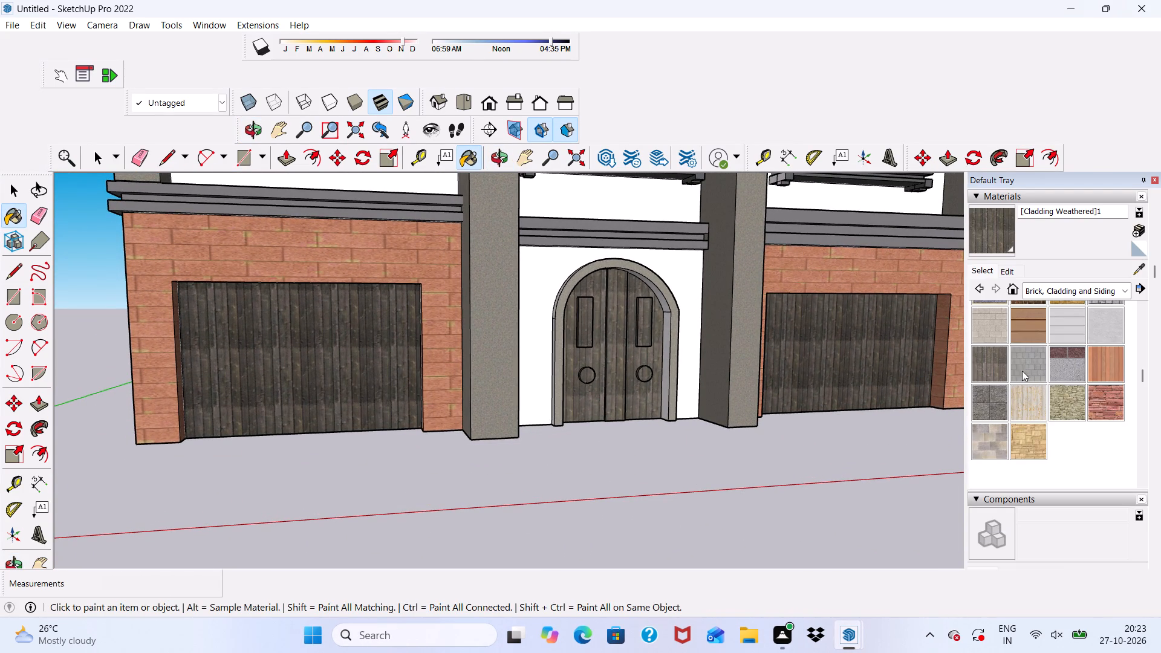
{"action": "left_click", "coordinate": [1125, 288]}
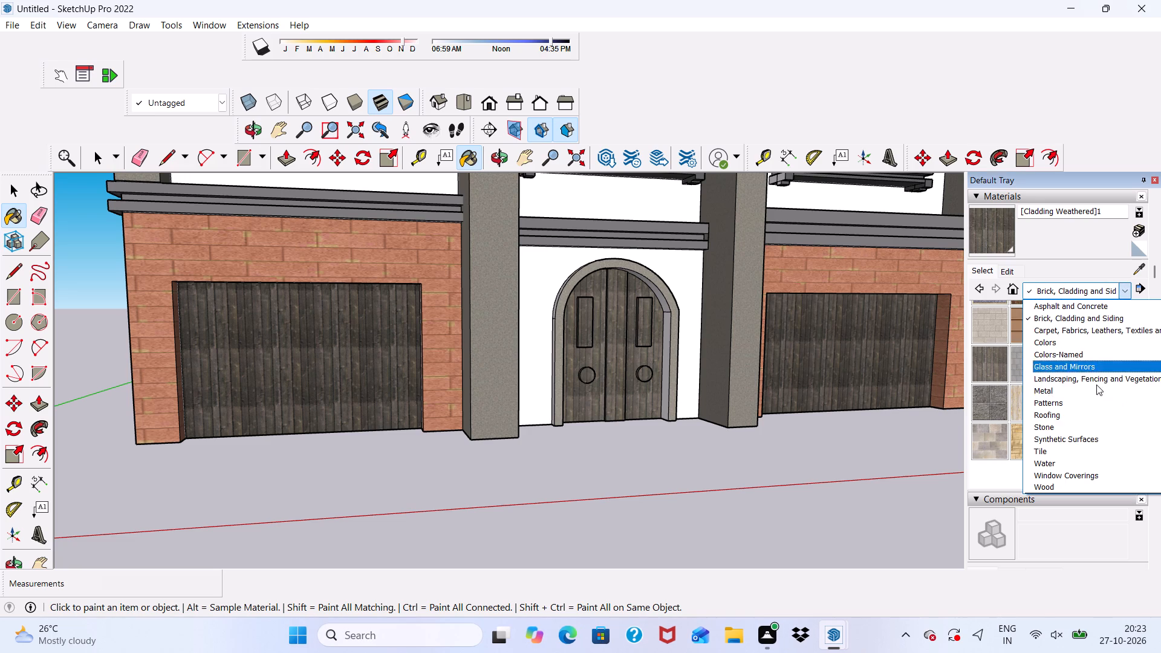
{"action": "left_click", "coordinate": [1064, 433]}
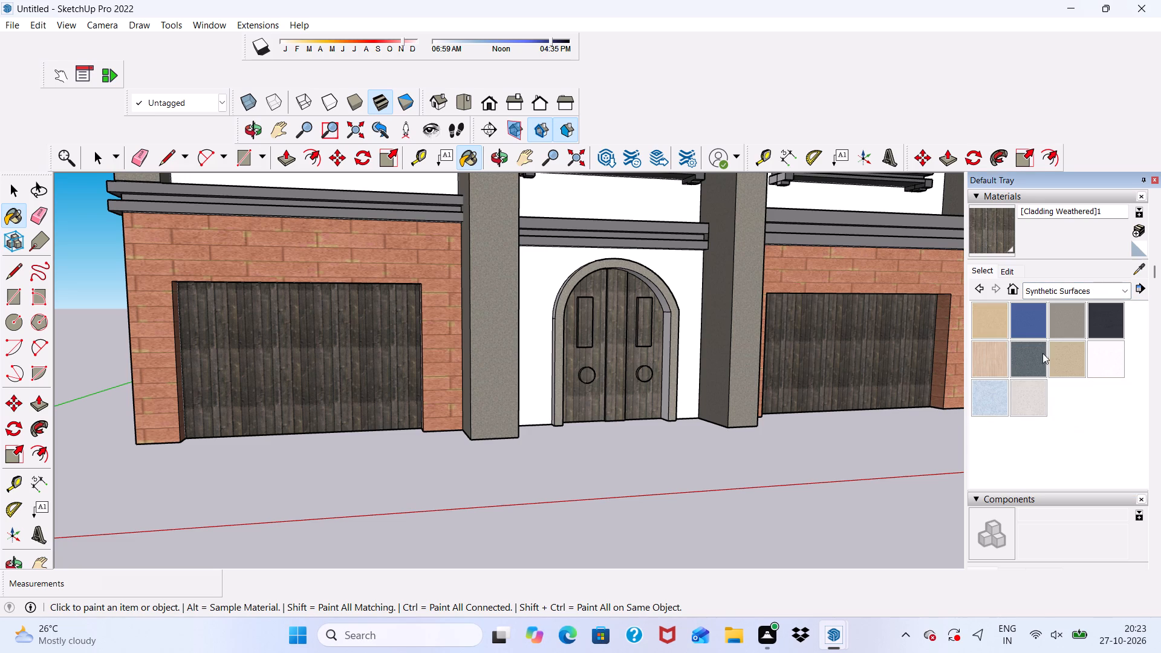
{"action": "left_click", "coordinate": [1066, 317]}
{"action": "scroll", "coordinate": [666, 330], "scroll_direction": "up", "scroll_amount": 9}
{"action": "scroll", "coordinate": [630, 259], "scroll_direction": "up", "scroll_amount": 5}
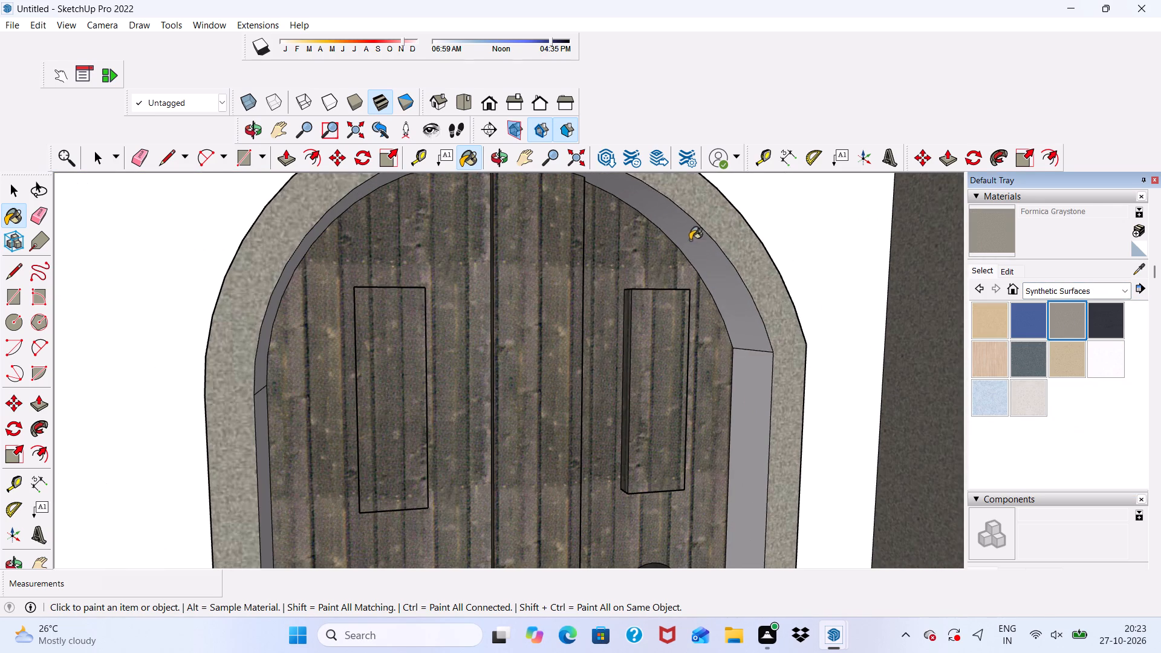
{"action": "left_click", "coordinate": [690, 240]}
{"action": "left_click", "coordinate": [761, 392]}
Paint the outer curved edge of the door's arched frame, including the short segments at its crown, with Formica Graystone.
{"action": "scroll", "coordinate": [667, 343], "scroll_direction": "down", "scroll_amount": 4}
{"action": "middle_click_drag", "start_coordinate": [562, 385], "coordinate": [623, 519]}
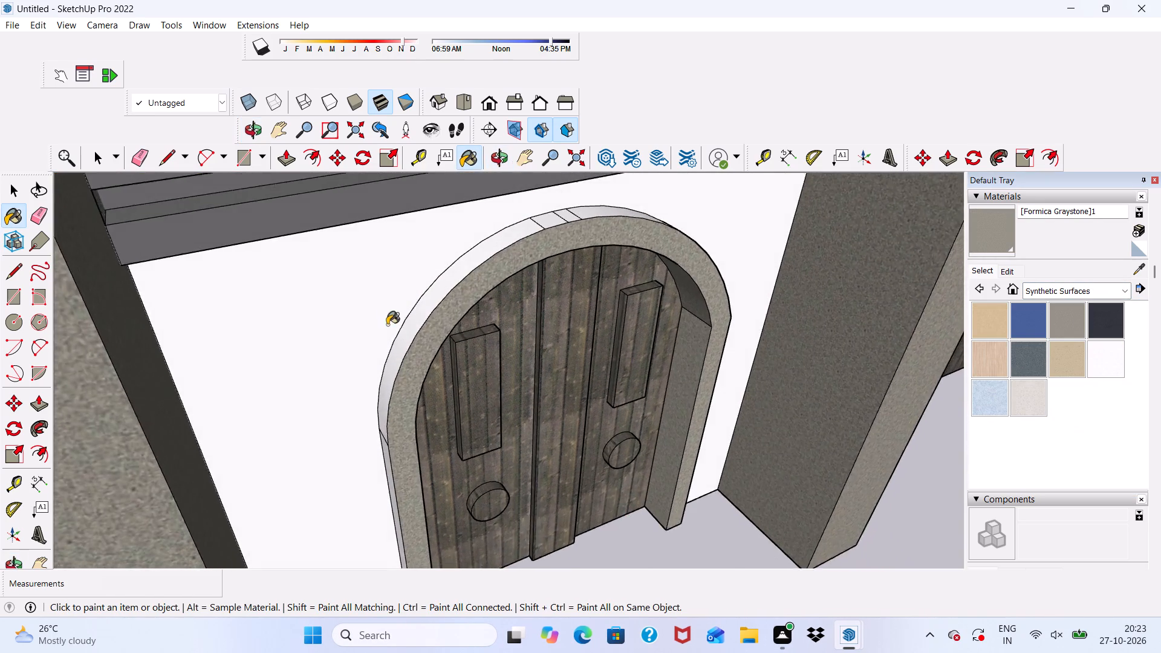
{"action": "scroll", "coordinate": [386, 312], "scroll_direction": "up", "scroll_amount": 3}
{"action": "left_click", "coordinate": [433, 314]}
{"action": "scroll", "coordinate": [547, 244], "scroll_direction": "up", "scroll_amount": 2}
{"action": "left_click", "coordinate": [602, 191]}
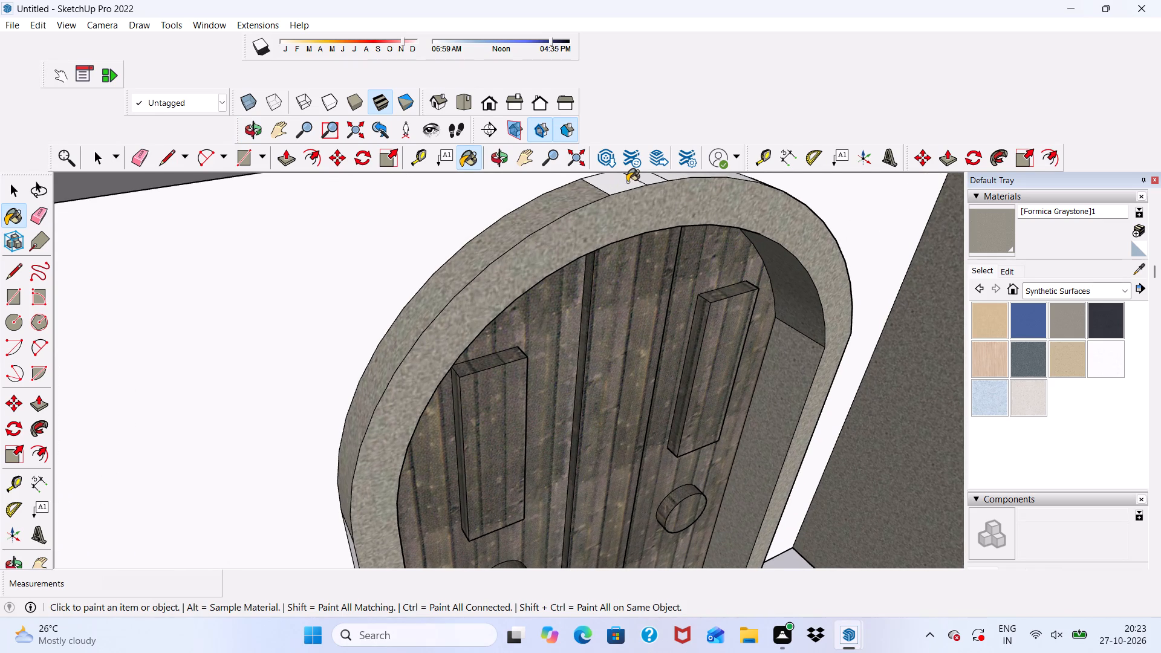
{"action": "left_click", "coordinate": [636, 182]}
{"action": "left_click", "coordinate": [649, 184]}
{"action": "scroll", "coordinate": [605, 229], "scroll_direction": "down", "scroll_amount": 6}
{"action": "middle_click_drag", "start_coordinate": [642, 293], "coordinate": [477, 344]}
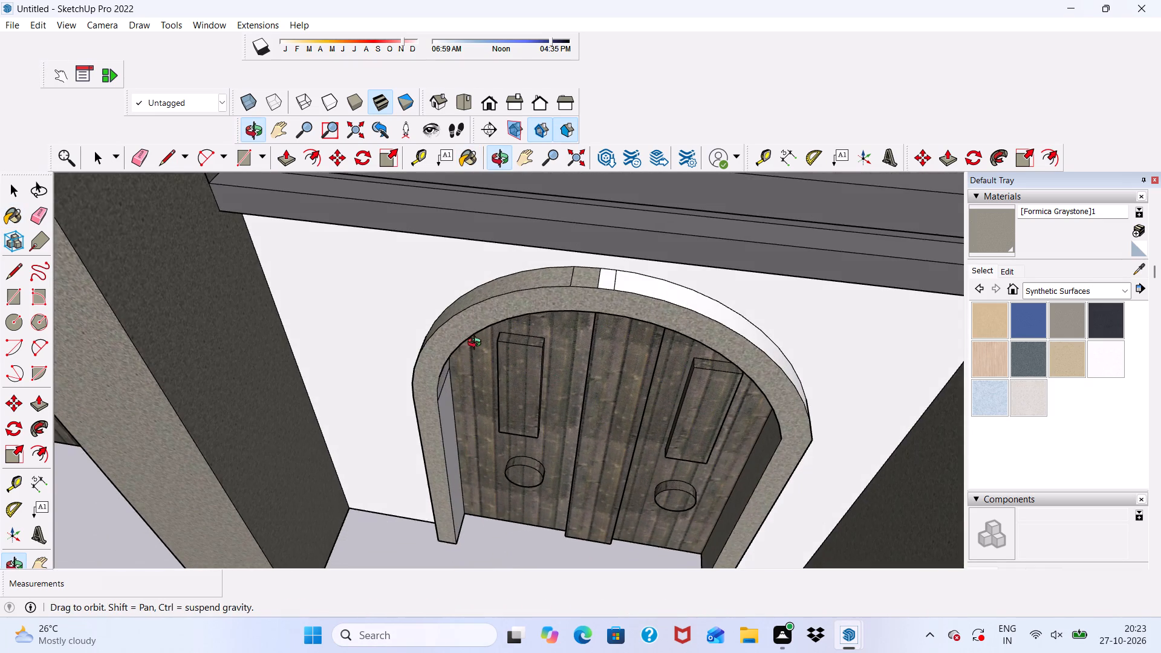
{"action": "middle_click_drag", "start_coordinate": [477, 344], "coordinate": [473, 342]}
{"action": "scroll", "coordinate": [684, 244], "scroll_direction": "up", "scroll_amount": 4}
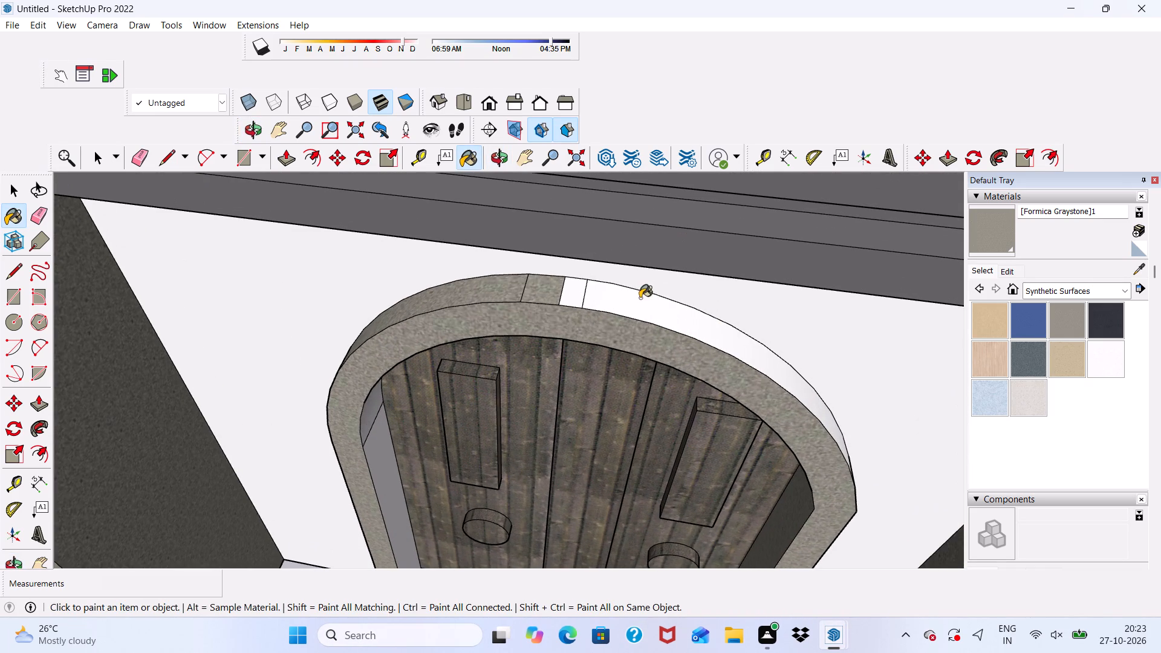
{"action": "left_click", "coordinate": [626, 304]}
{"action": "scroll", "coordinate": [576, 285], "scroll_direction": "up", "scroll_amount": 2}
{"action": "left_click", "coordinate": [572, 291]}
Paint the left inner arch face and left inner jamb of the door frame with Formica Graystone.
{"action": "scroll", "coordinate": [428, 429], "scroll_direction": "up", "scroll_amount": 3}
{"action": "left_click", "coordinate": [302, 441]}
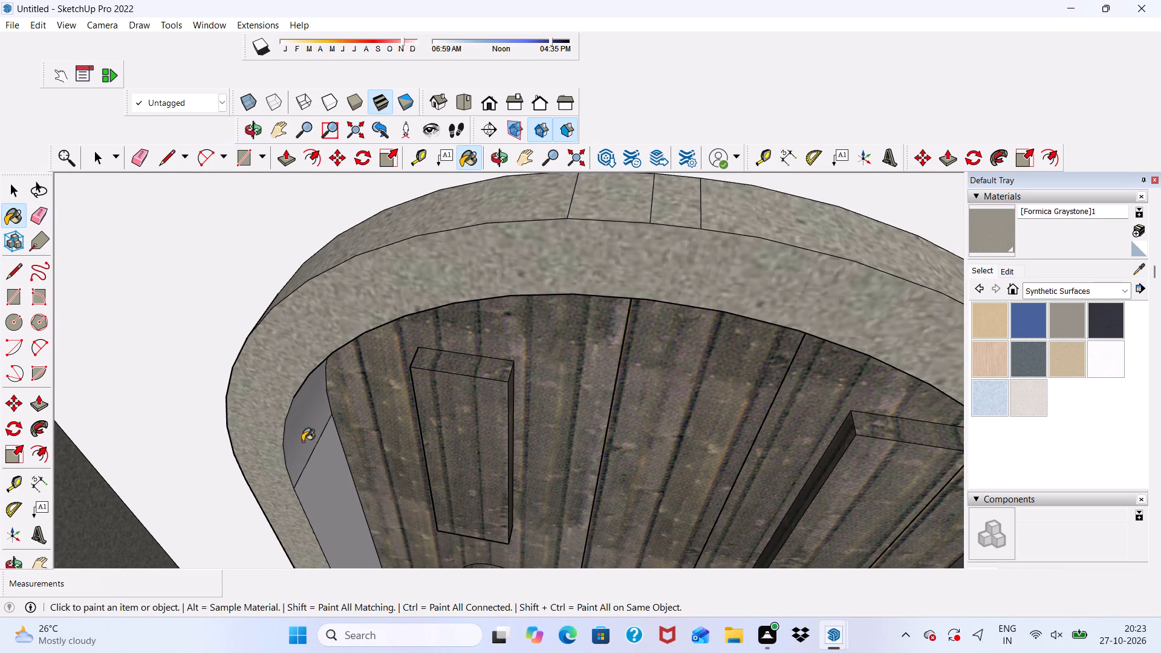
{"action": "left_click", "coordinate": [305, 473]}
Paint the outer side faces of the door frame's left and right jambs with Formica Graystone.
{"action": "scroll", "coordinate": [316, 403], "scroll_direction": "down", "scroll_amount": 5}
{"action": "middle_click_drag", "start_coordinate": [328, 421], "coordinate": [591, 279]}
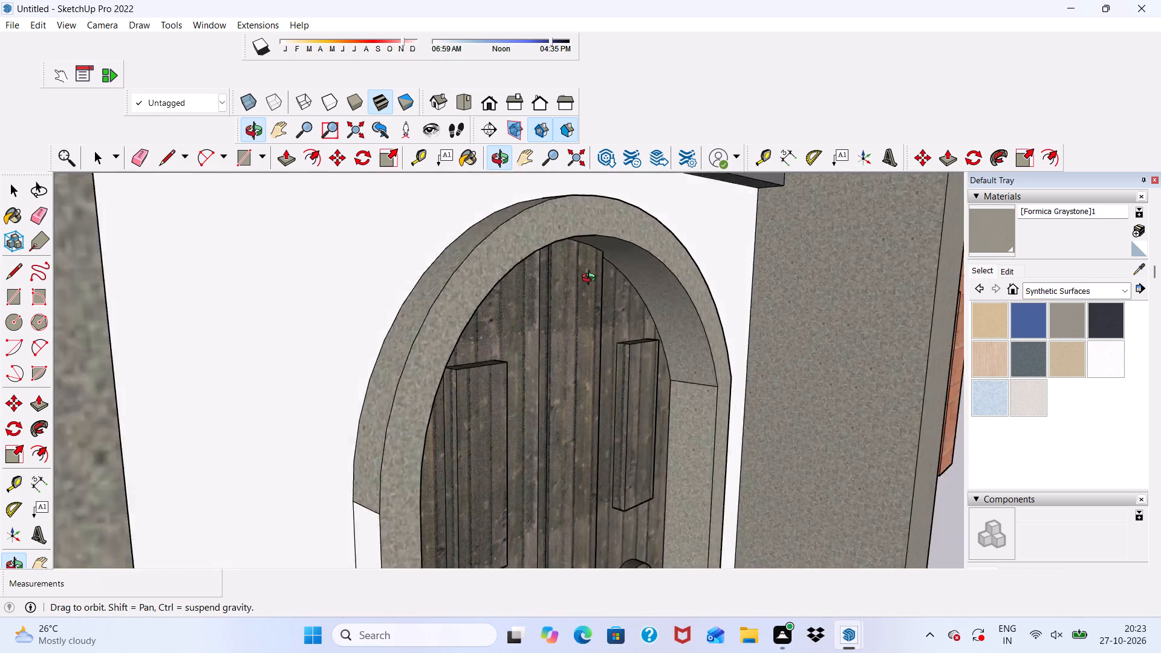
{"action": "middle_click_drag", "start_coordinate": [591, 279], "coordinate": [434, 281]}
{"action": "scroll", "coordinate": [440, 277], "scroll_direction": "down", "scroll_amount": 9}
{"action": "scroll", "coordinate": [412, 443], "scroll_direction": "up", "scroll_amount": 2}
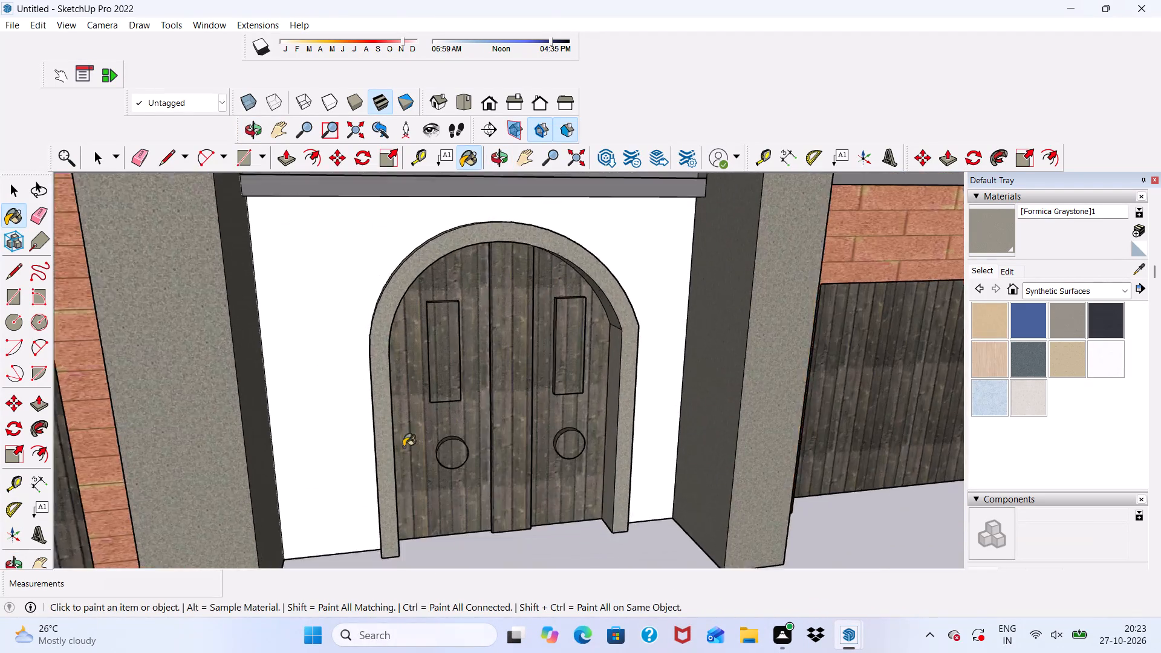
{"action": "scroll", "coordinate": [403, 447], "scroll_direction": "up", "scroll_amount": 3}
{"action": "middle_click_drag", "start_coordinate": [314, 441], "coordinate": [404, 464]}
{"action": "scroll", "coordinate": [404, 464], "scroll_direction": "up", "scroll_amount": 5}
{"action": "left_click", "coordinate": [385, 392]}
{"action": "scroll", "coordinate": [385, 392], "scroll_direction": "down", "scroll_amount": 4}
{"action": "middle_click_drag", "start_coordinate": [582, 444], "coordinate": [582, 445]}
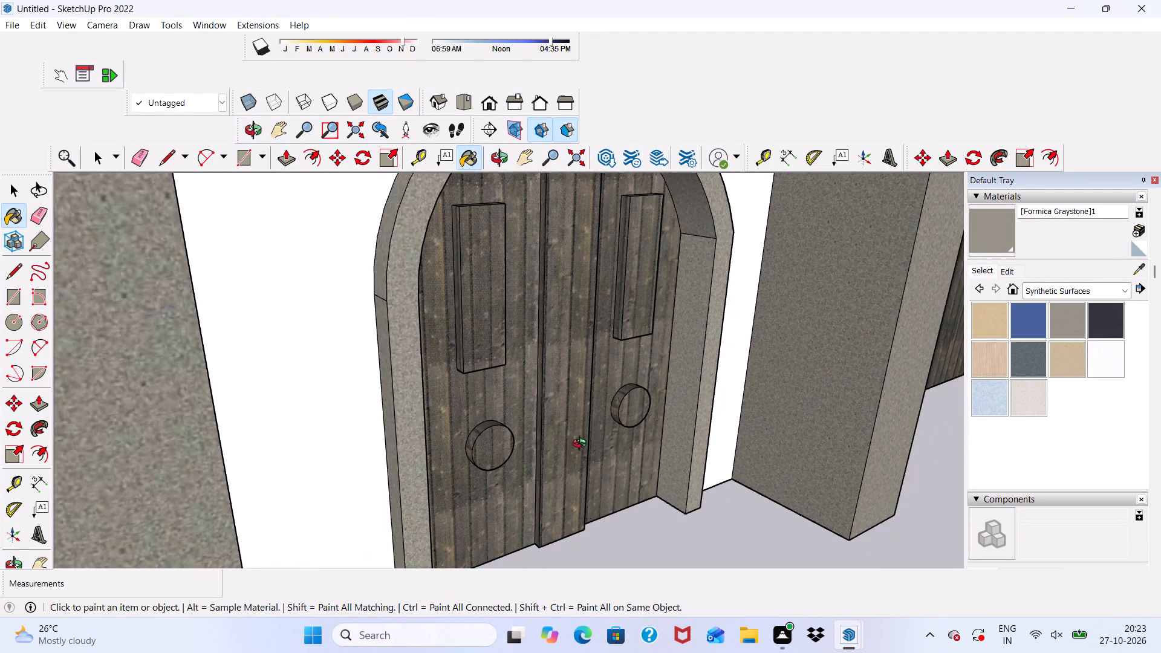
{"action": "middle_click_drag", "start_coordinate": [582, 445], "coordinate": [252, 450]}
{"action": "scroll", "coordinate": [509, 400], "scroll_direction": "up", "scroll_amount": 5}
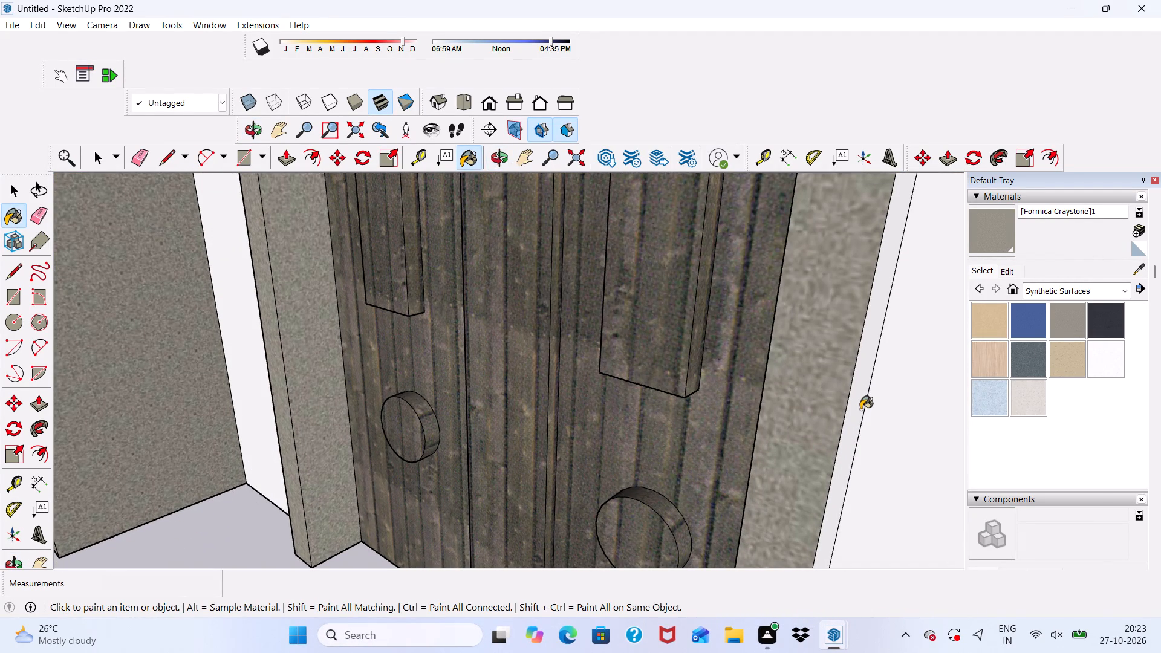
{"action": "left_click", "coordinate": [860, 409]}
Paint the wall around the entrance door and the central bay's upper wall with Formica Beige.
{"action": "scroll", "coordinate": [831, 380], "scroll_direction": "down", "scroll_amount": 20}
{"action": "scroll", "coordinate": [831, 380], "scroll_direction": "down", "scroll_amount": 1}
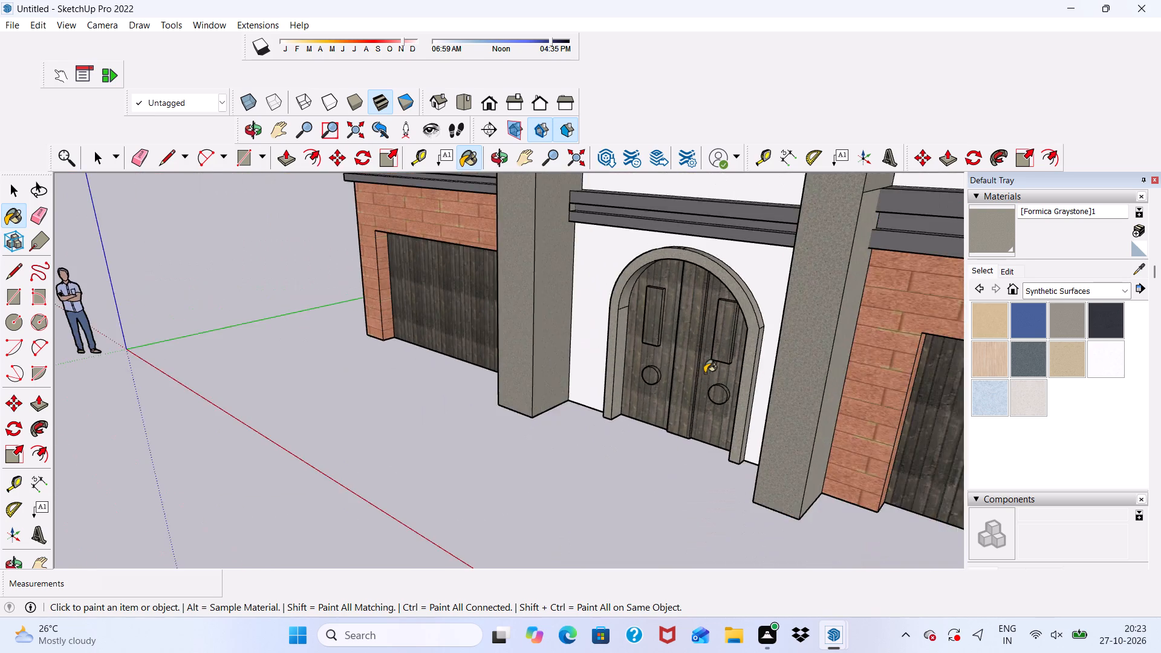
{"action": "middle_click_drag", "start_coordinate": [704, 373], "coordinate": [870, 311]}
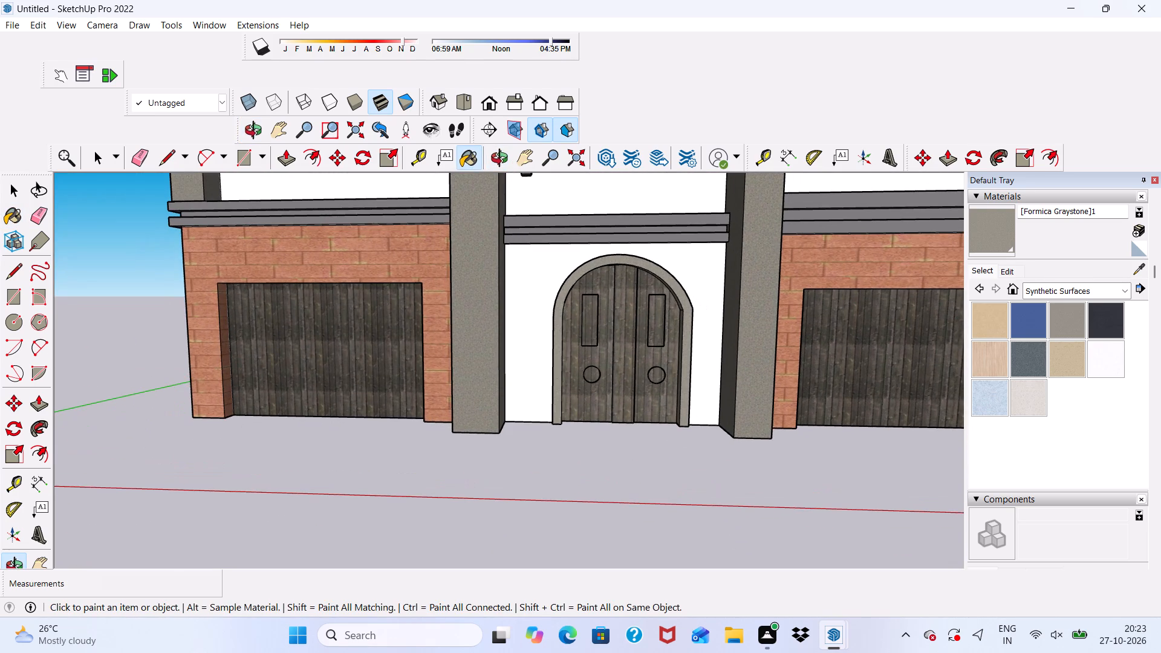
{"action": "left_click", "coordinate": [986, 326]}
{"action": "scroll", "coordinate": [710, 320], "scroll_direction": "up", "scroll_amount": 4}
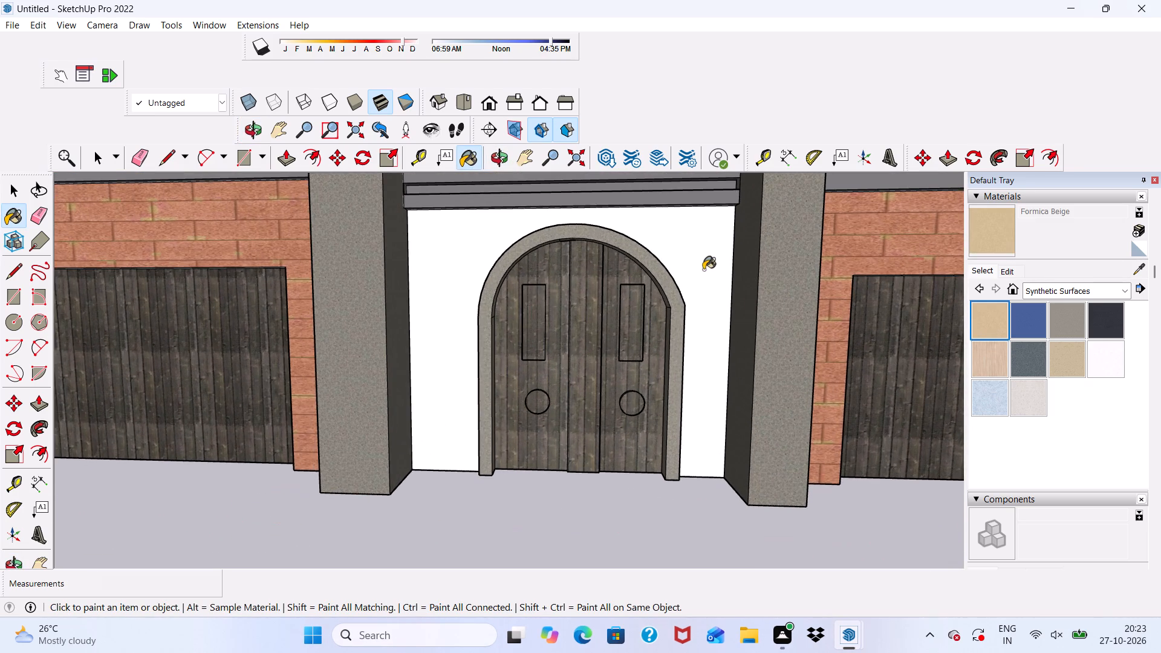
{"action": "left_click", "coordinate": [703, 267]}
{"action": "scroll", "coordinate": [703, 267], "scroll_direction": "down", "scroll_amount": 10}
{"action": "scroll", "coordinate": [660, 263], "scroll_direction": "up", "scroll_amount": 3}
{"action": "left_click", "coordinate": [648, 232]}
Paint the upper-floor walls of the right and left bays with Formica Beige.
{"action": "scroll", "coordinate": [654, 279], "scroll_direction": "down", "scroll_amount": 5}
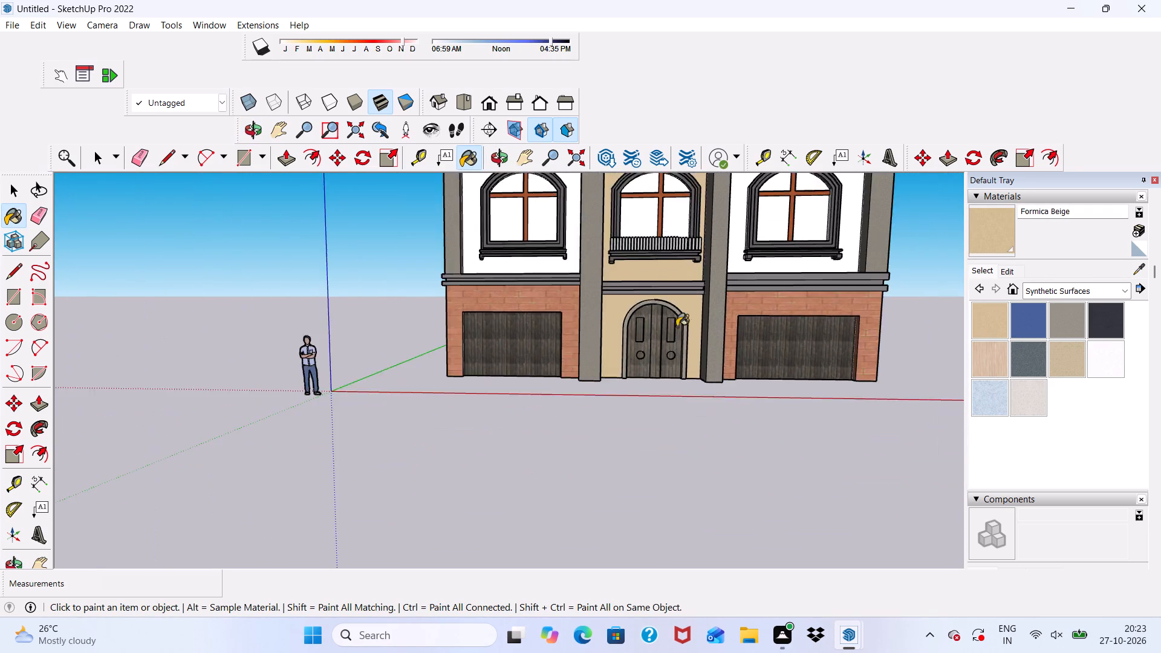
{"action": "scroll", "coordinate": [677, 326], "scroll_direction": "down", "scroll_amount": 6}
{"action": "scroll", "coordinate": [711, 253], "scroll_direction": "up", "scroll_amount": 5}
{"action": "left_click", "coordinate": [703, 200]}
{"action": "scroll", "coordinate": [682, 257], "scroll_direction": "down", "scroll_amount": 6}
{"action": "scroll", "coordinate": [540, 256], "scroll_direction": "up", "scroll_amount": 4}
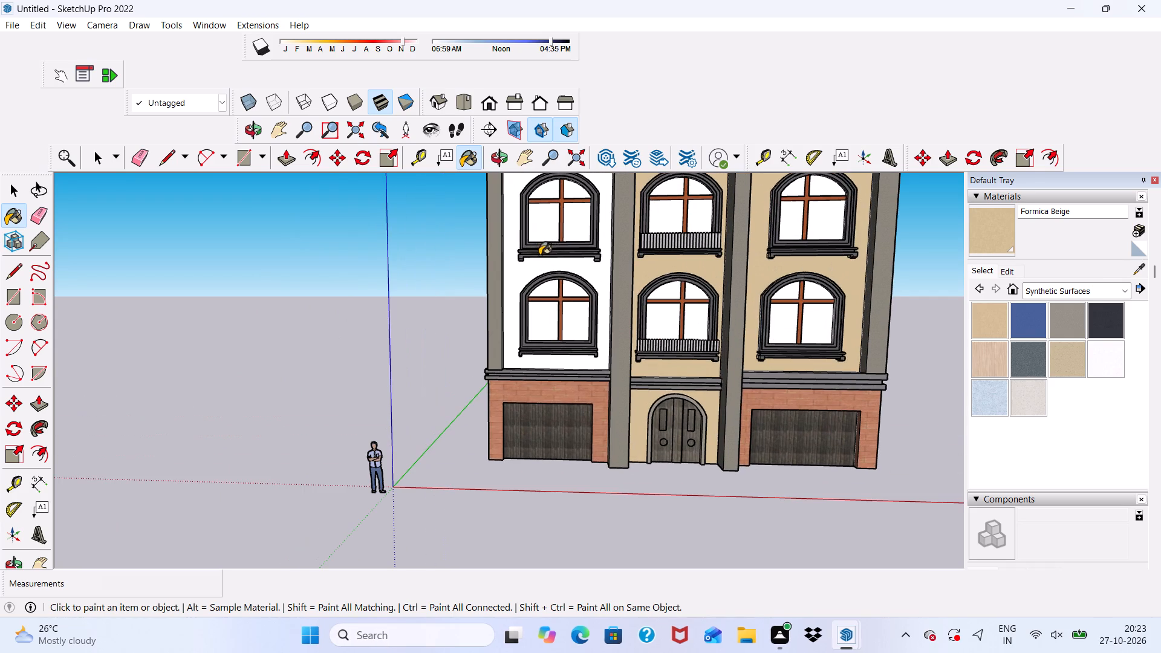
{"action": "left_click", "coordinate": [517, 264]}
{"action": "scroll", "coordinate": [518, 304], "scroll_direction": "down", "scroll_amount": 12}
{"action": "scroll", "coordinate": [637, 205], "scroll_direction": "up", "scroll_amount": 6}
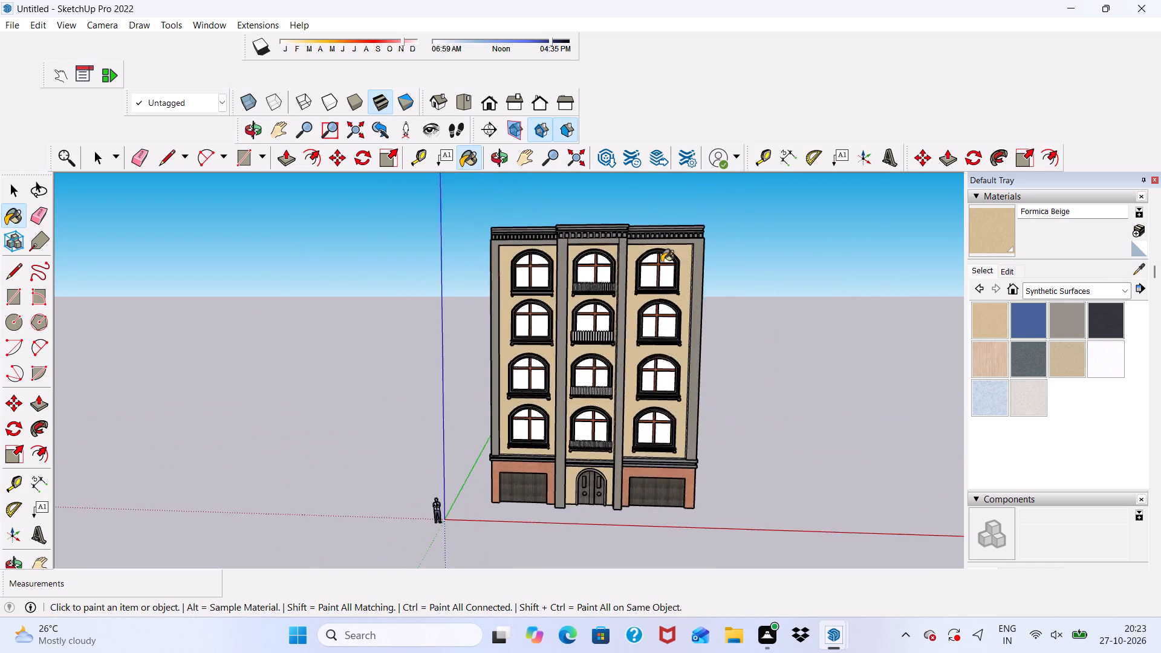
Examine the facade's painted upper walls and arched windows up close and as a whole.
{"action": "scroll", "coordinate": [662, 262], "scroll_direction": "up", "scroll_amount": 11}
{"action": "scroll", "coordinate": [684, 313], "scroll_direction": "up", "scroll_amount": 2}
{"action": "key", "text": "space"}
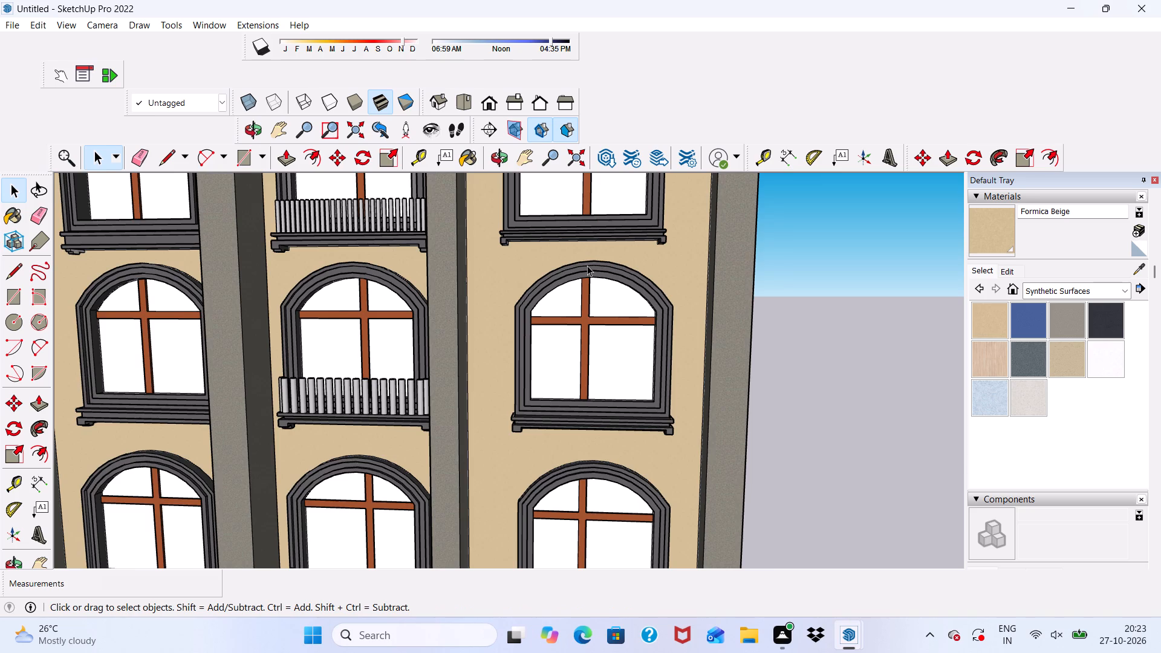
{"action": "scroll", "coordinate": [493, 339], "scroll_direction": "up", "scroll_amount": 2}
{"action": "scroll", "coordinate": [493, 339], "scroll_direction": "down", "scroll_amount": 17}
{"action": "scroll", "coordinate": [596, 443], "scroll_direction": "up", "scroll_amount": 8}
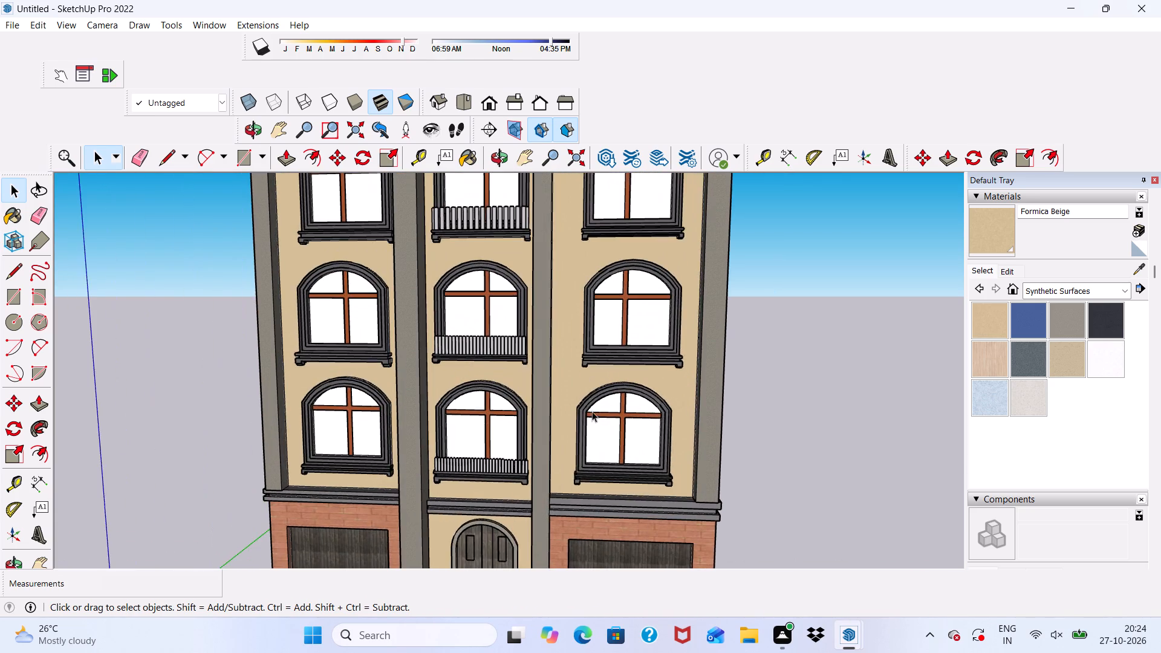
{"action": "scroll", "coordinate": [583, 326], "scroll_direction": "down", "scroll_amount": 5}
{"action": "scroll", "coordinate": [596, 427], "scroll_direction": "down", "scroll_amount": 5}
{"action": "scroll", "coordinate": [585, 420], "scroll_direction": "up", "scroll_amount": 4}
{"action": "scroll", "coordinate": [585, 420], "scroll_direction": "down", "scroll_amount": 2}
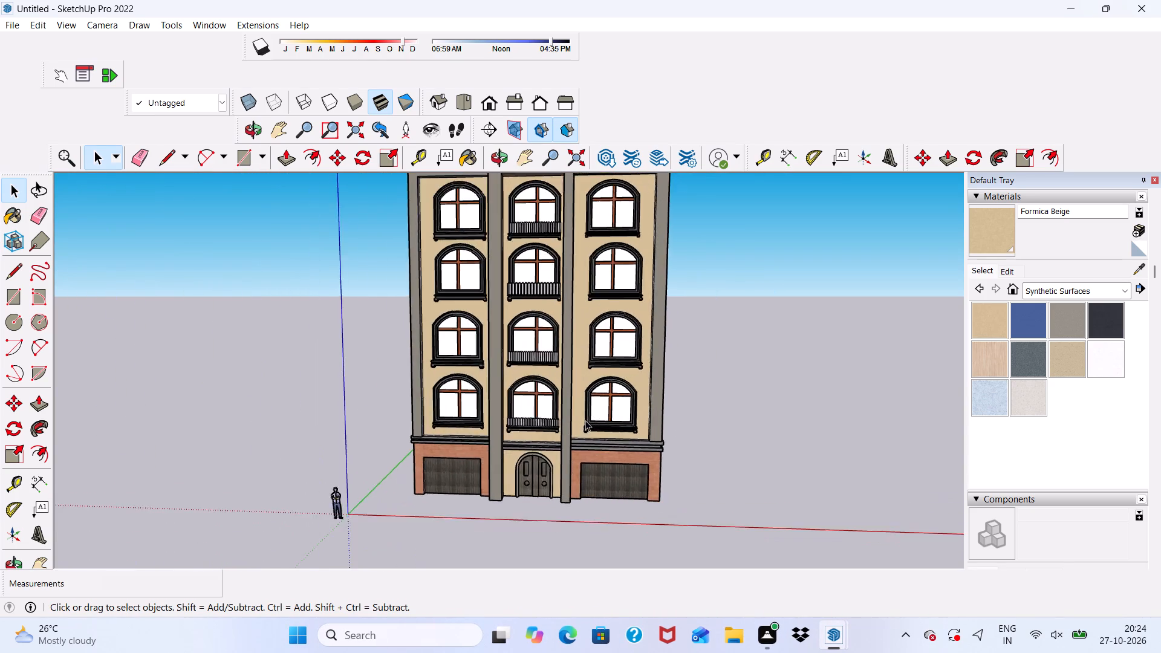
{"action": "middle_click_drag", "start_coordinate": [585, 420], "coordinate": [574, 426]}
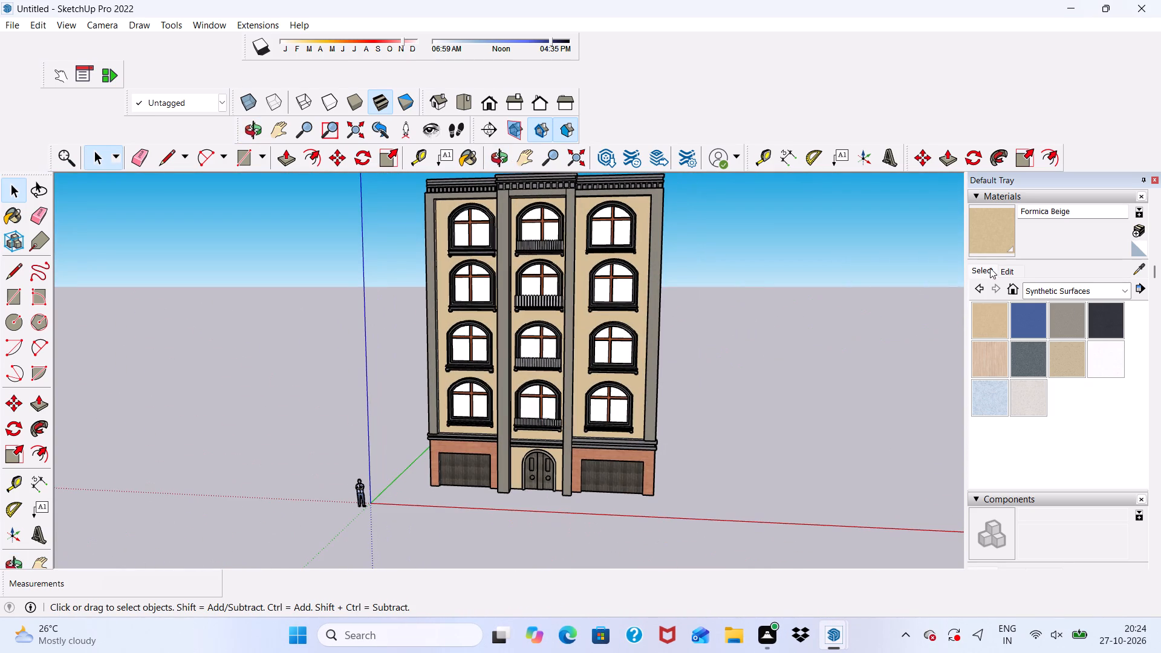
Paint the lower-left pane of the right bay's top window with Translucent Glass Blue from Glass and Mirrors.
{"action": "left_click", "coordinate": [1123, 290]}
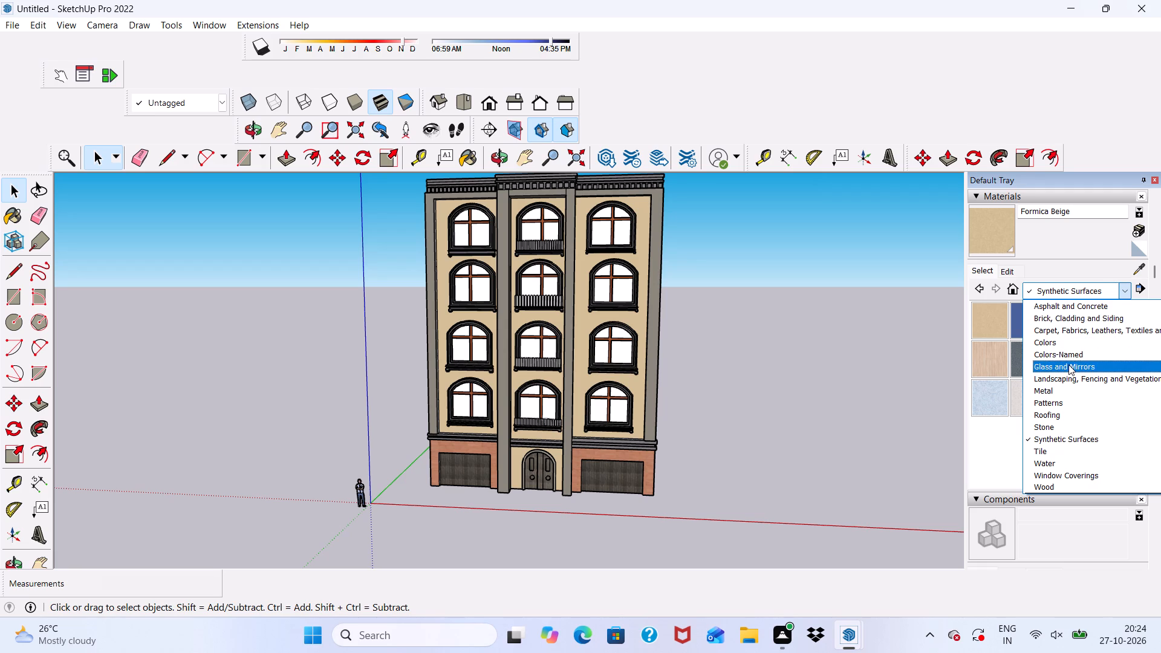
{"action": "left_click", "coordinate": [1068, 365]}
{"action": "left_click", "coordinate": [1108, 321]}
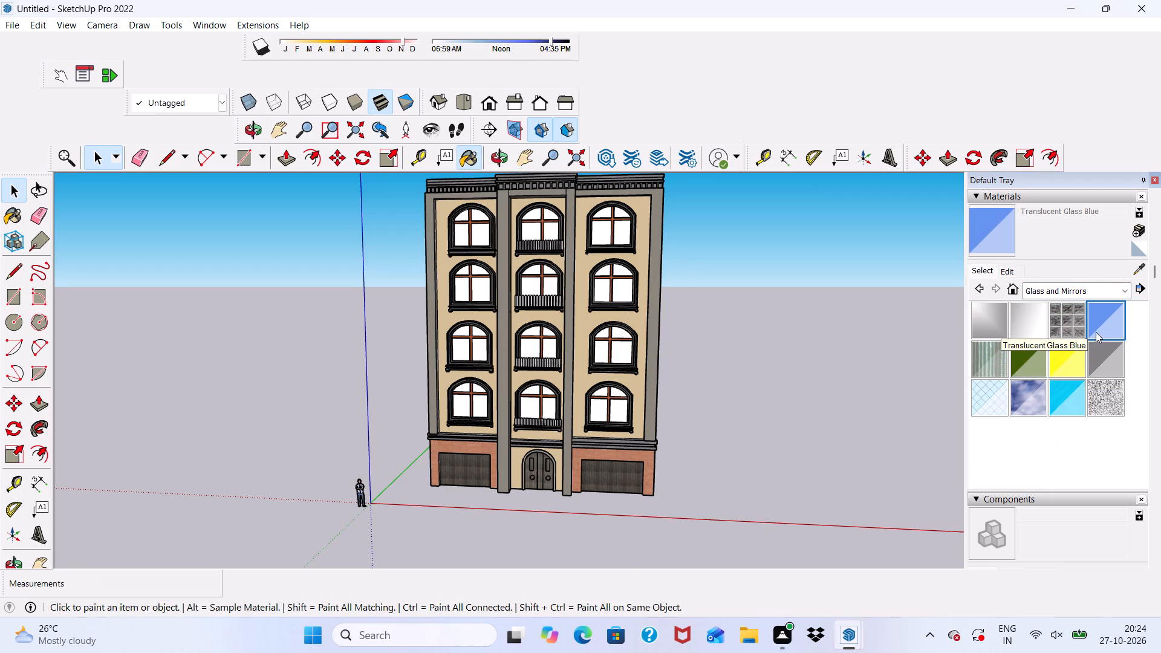
{"action": "scroll", "coordinate": [557, 314], "scroll_direction": "up", "scroll_amount": 8}
{"action": "left_click", "coordinate": [626, 210]}
Darken the Translucent Glass Blue material to a deeper, muted blue.
{"action": "scroll", "coordinate": [638, 243], "scroll_direction": "down", "scroll_amount": 4}
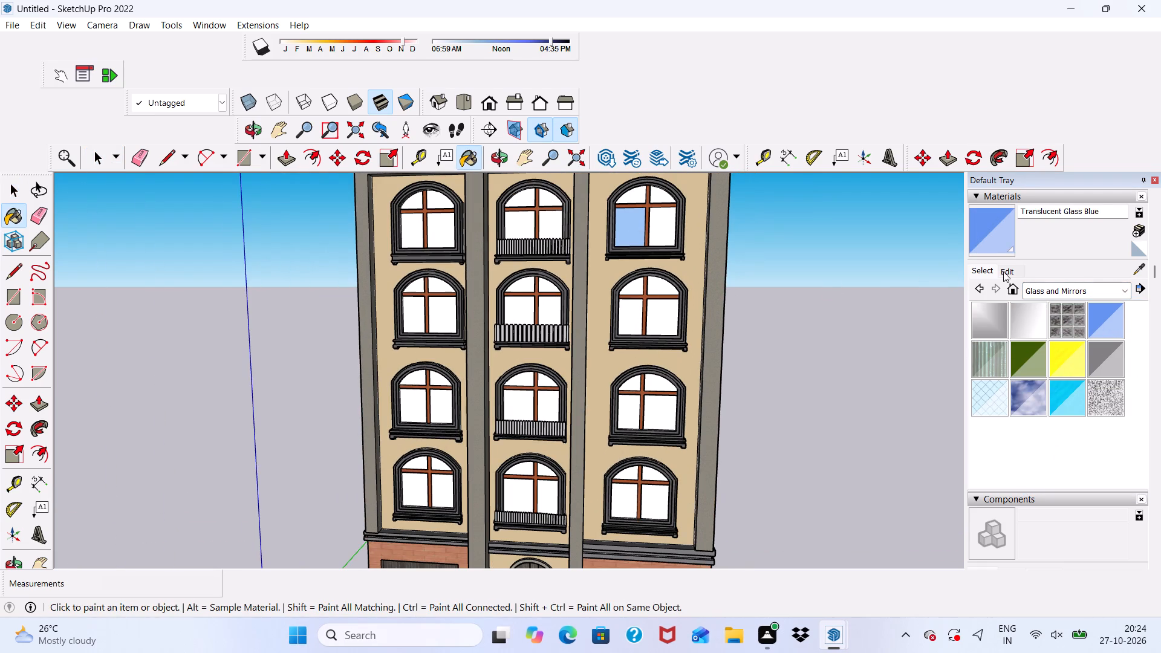
{"action": "left_click", "coordinate": [1003, 271]}
{"action": "left_click_drag", "start_coordinate": [1038, 322], "coordinate": [1048, 336]}
{"action": "left_click_drag", "start_coordinate": [1047, 334], "coordinate": [1048, 339]}
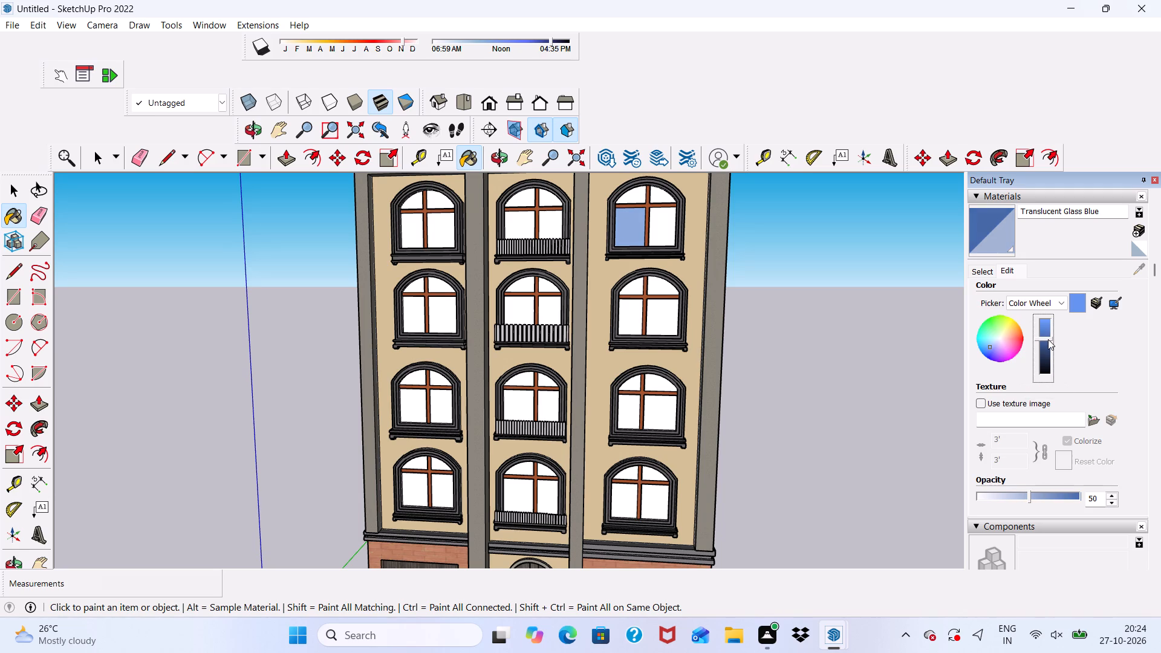
{"action": "left_click_drag", "start_coordinate": [1048, 339], "coordinate": [1048, 340]}
Paint the remaining panes of the right bay's top window and all four panes of the window below with Translucent Glass Blue.
{"action": "scroll", "coordinate": [793, 247], "scroll_direction": "up", "scroll_amount": 7}
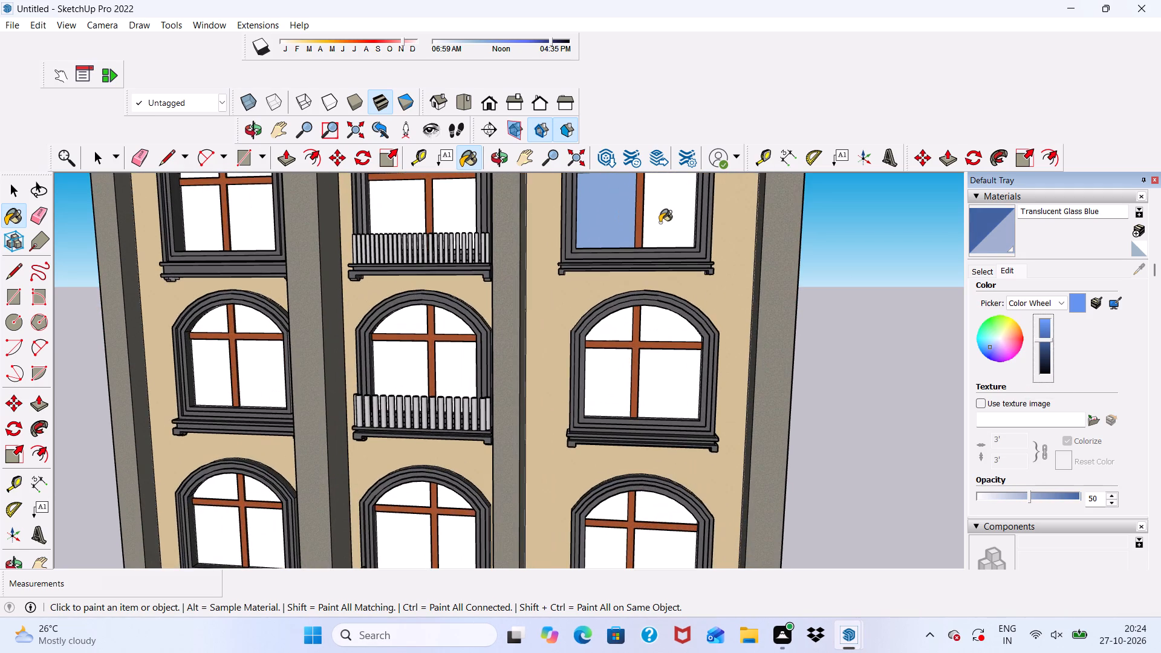
{"action": "left_click", "coordinate": [659, 223]}
{"action": "scroll", "coordinate": [621, 340], "scroll_direction": "up", "scroll_amount": 3}
{"action": "left_click", "coordinate": [620, 320]}
{"action": "left_click", "coordinate": [683, 320]}
{"action": "left_click", "coordinate": [603, 388]}
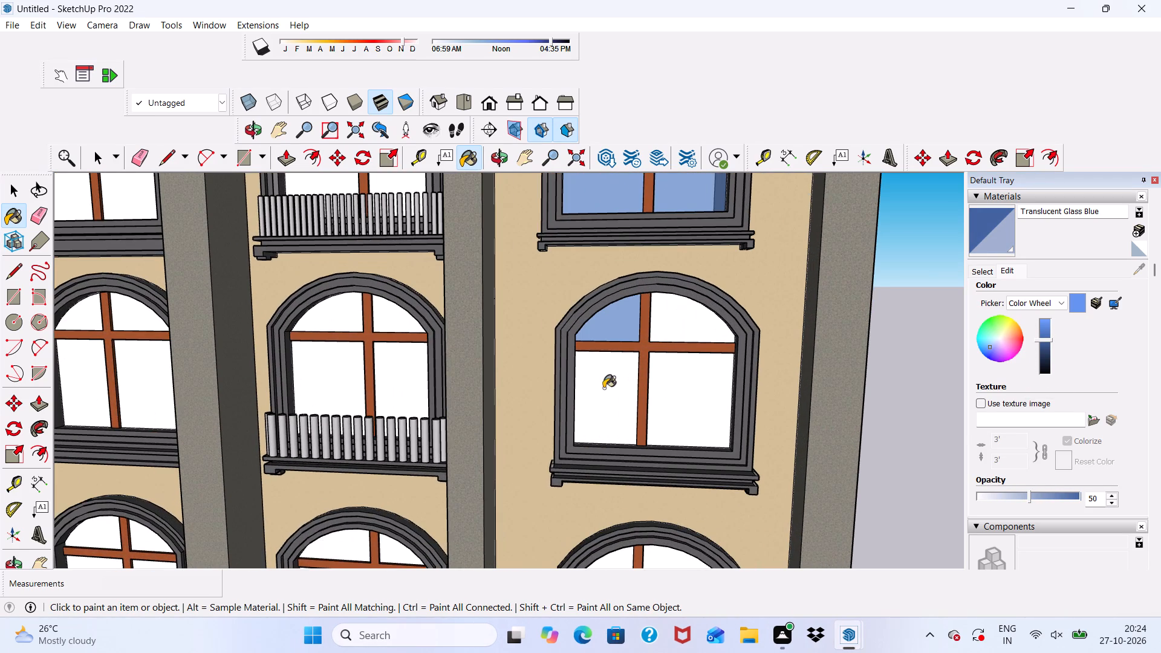
{"action": "left_click", "coordinate": [675, 391]}
{"action": "scroll", "coordinate": [675, 391], "scroll_direction": "down", "scroll_amount": 11}
{"action": "scroll", "coordinate": [643, 290], "scroll_direction": "up", "scroll_amount": 5}
{"action": "left_click", "coordinate": [652, 279]}
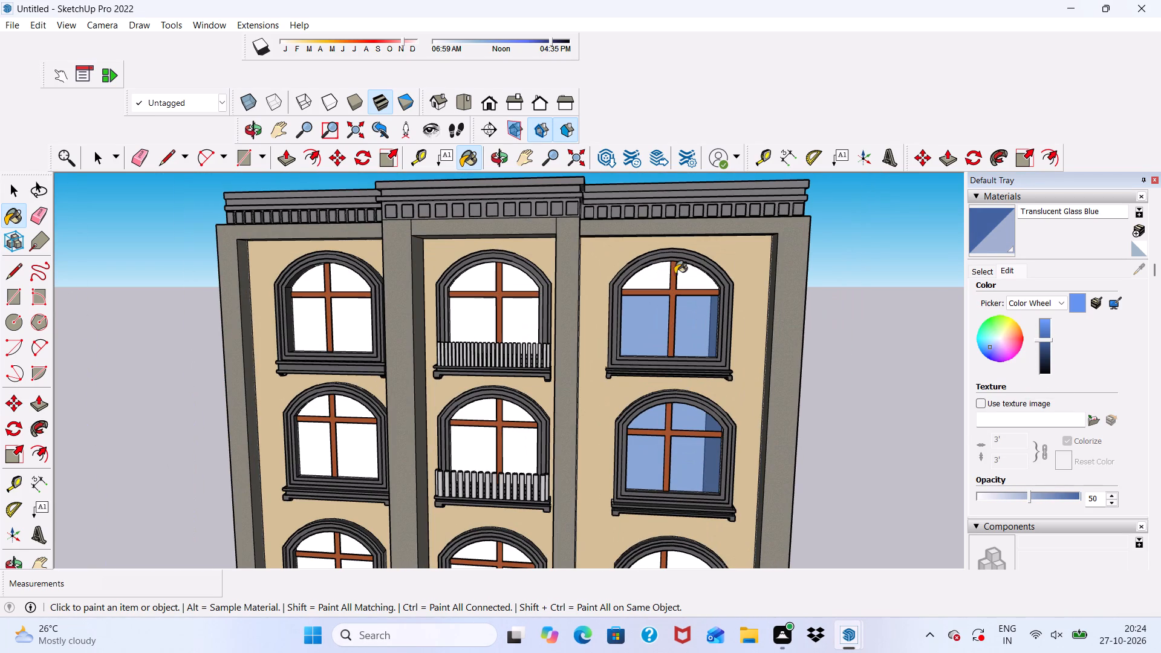
{"action": "left_click", "coordinate": [686, 273]}
Paint all four panes of the right bay's third window from the top with Translucent Glass Blue.
{"action": "scroll", "coordinate": [632, 216], "scroll_direction": "down", "scroll_amount": 8}
{"action": "scroll", "coordinate": [642, 475], "scroll_direction": "up", "scroll_amount": 5}
{"action": "scroll", "coordinate": [642, 473], "scroll_direction": "down", "scroll_amount": 1}
{"action": "left_click", "coordinate": [637, 416]}
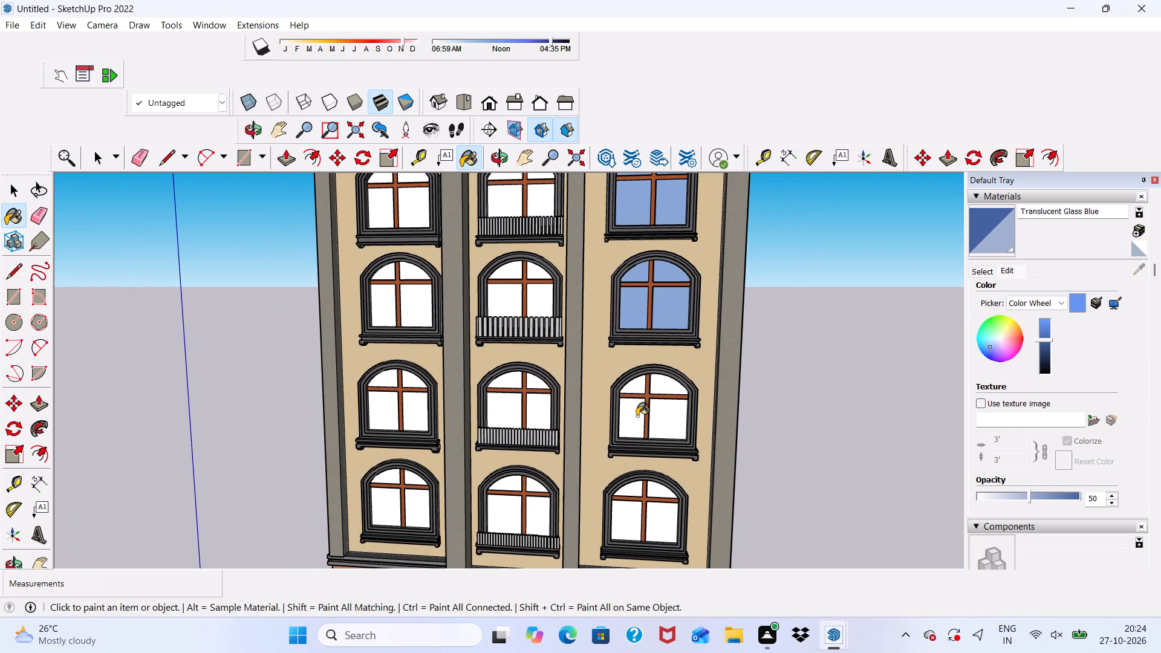
{"action": "left_click", "coordinate": [667, 416]}
{"action": "scroll", "coordinate": [629, 387], "scroll_direction": "up", "scroll_amount": 2}
{"action": "left_click", "coordinate": [629, 387]}
{"action": "left_click", "coordinate": [678, 387]}
{"action": "scroll", "coordinate": [671, 382], "scroll_direction": "down", "scroll_amount": 5}
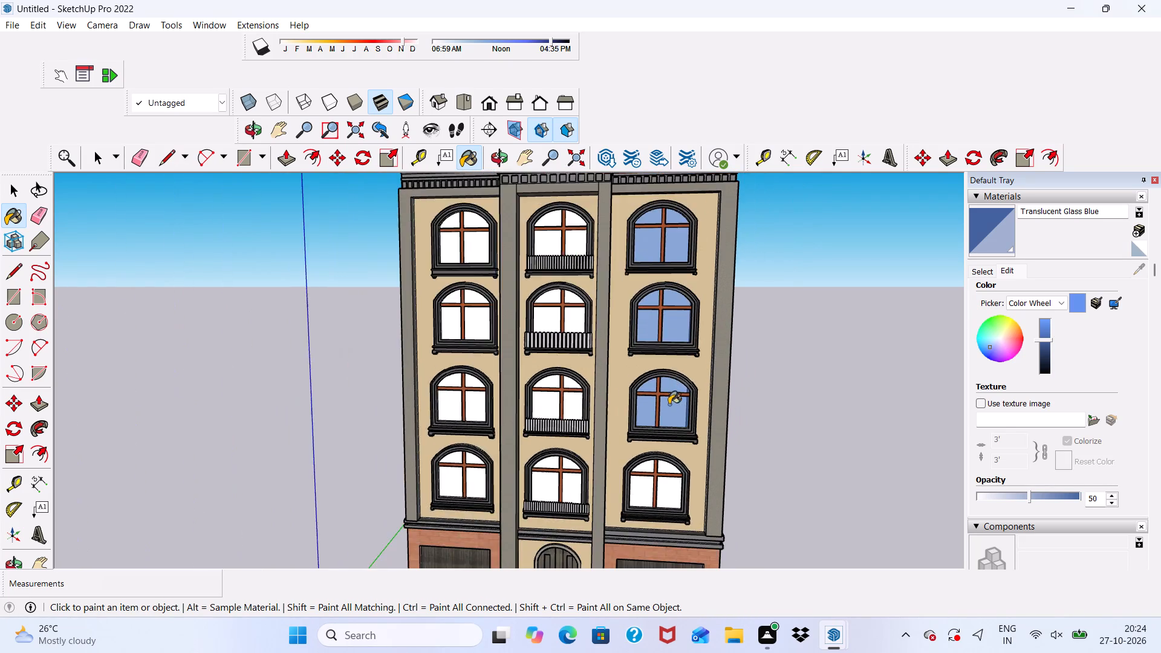
Paint the four panes of the right bay's lowest arched window with Translucent Glass Blue.
{"action": "scroll", "coordinate": [637, 509], "scroll_direction": "up", "scroll_amount": 5}
{"action": "left_click", "coordinate": [633, 477]}
{"action": "left_click", "coordinate": [680, 484]}
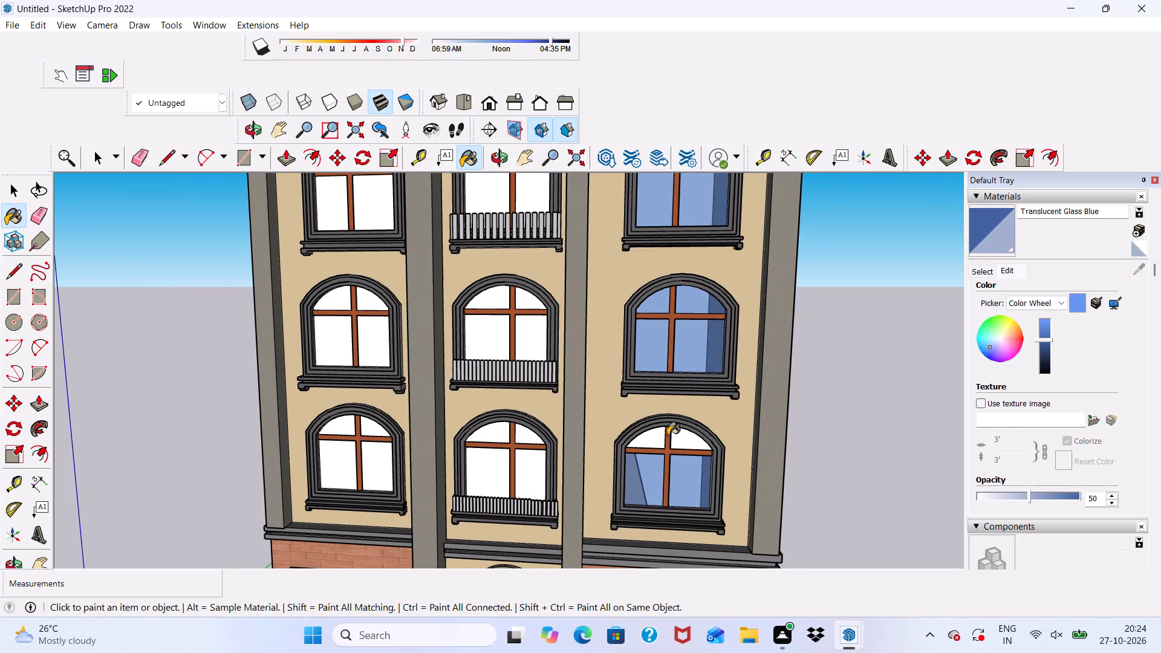
{"action": "scroll", "coordinate": [668, 435], "scroll_direction": "down", "scroll_amount": 1}
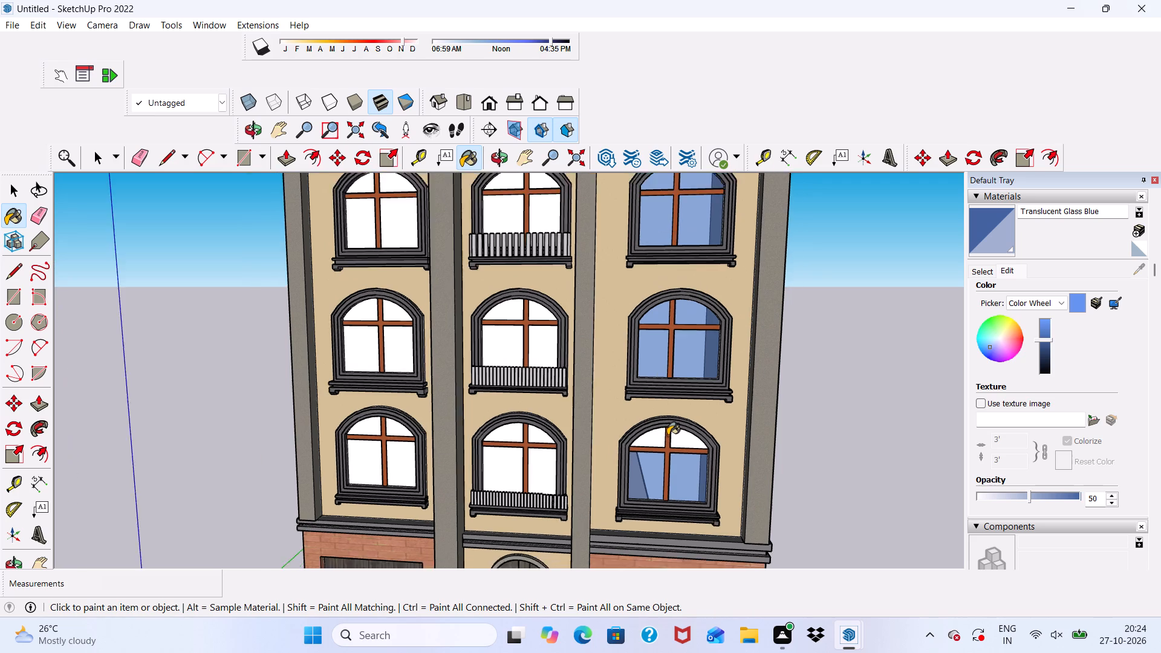
{"action": "scroll", "coordinate": [668, 435], "scroll_direction": "up", "scroll_amount": 6}
{"action": "left_click", "coordinate": [633, 447]}
{"action": "left_click", "coordinate": [697, 448]}
{"action": "scroll", "coordinate": [692, 408], "scroll_direction": "down", "scroll_amount": 6}
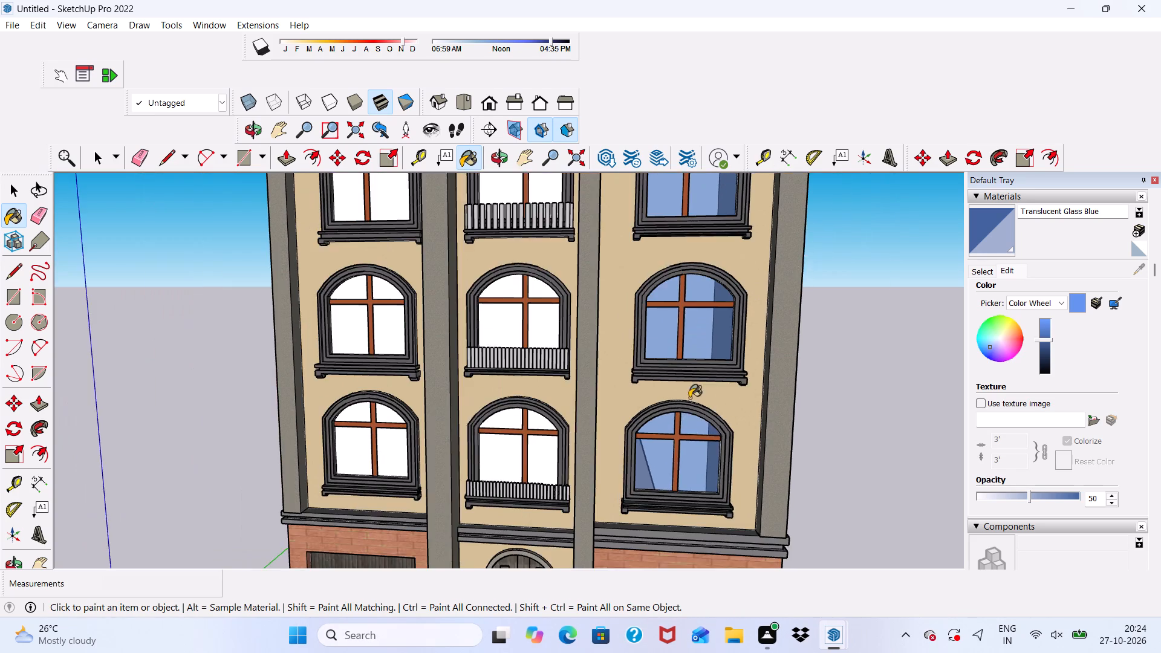
Paint the four panes of the middle bay's lowest balcony window with Translucent Glass Blue.
{"action": "scroll", "coordinate": [388, 516], "scroll_direction": "up", "scroll_amount": 4}
{"action": "left_click", "coordinate": [548, 434]}
{"action": "left_click", "coordinate": [623, 440]}
{"action": "scroll", "coordinate": [545, 377], "scroll_direction": "up", "scroll_amount": 4}
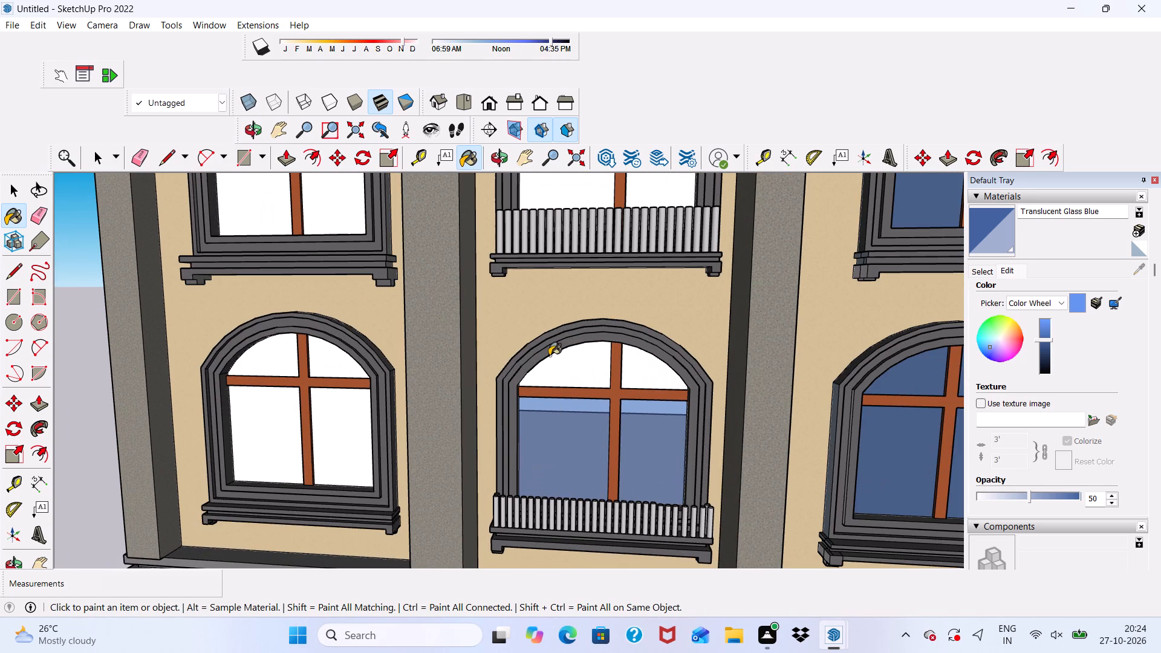
{"action": "left_click", "coordinate": [552, 359]}
{"action": "left_click", "coordinate": [646, 378]}
{"action": "scroll", "coordinate": [645, 368], "scroll_direction": "down", "scroll_amount": 4}
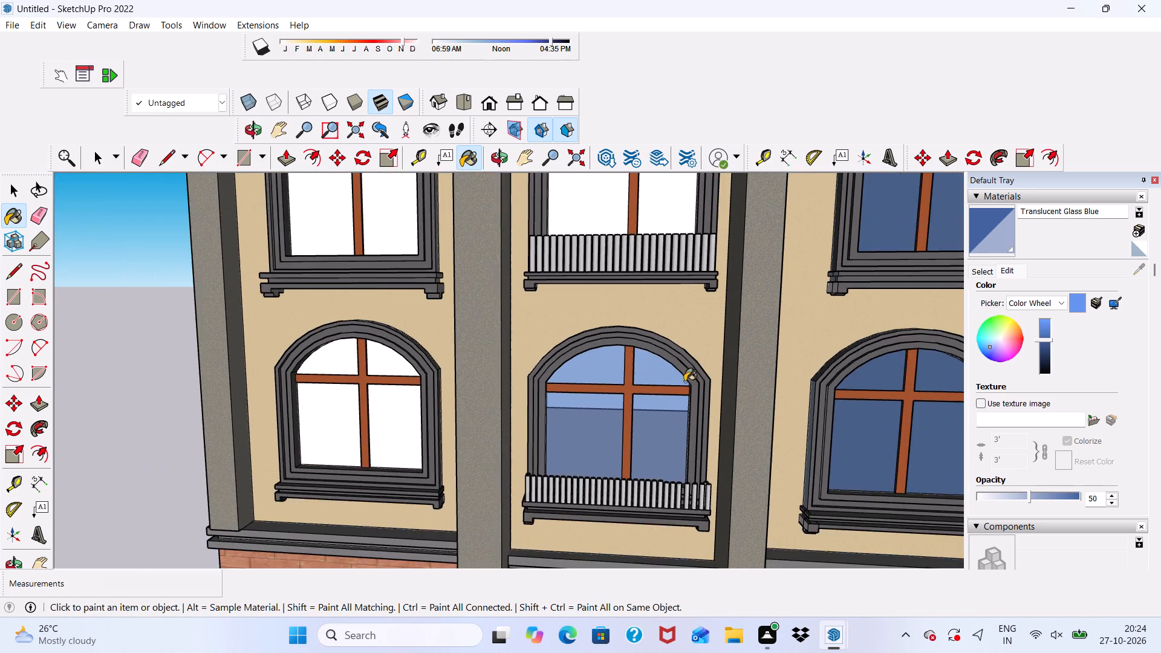
Paint the four panes of the left bay's lowest arched window with Translucent Glass Blue.
{"action": "scroll", "coordinate": [685, 382], "scroll_direction": "down", "scroll_amount": 5}
{"action": "scroll", "coordinate": [554, 393], "scroll_direction": "up", "scroll_amount": 5}
{"action": "scroll", "coordinate": [413, 398], "scroll_direction": "up", "scroll_amount": 1}
{"action": "left_click", "coordinate": [410, 400]}
{"action": "left_click", "coordinate": [515, 407]}
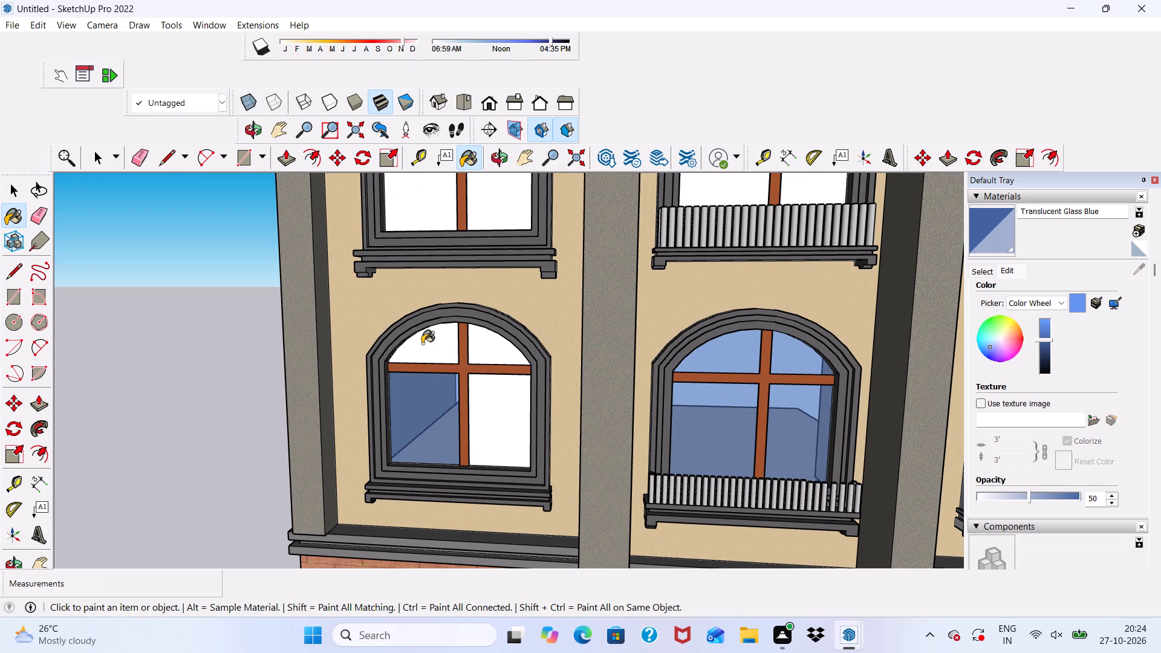
{"action": "left_click", "coordinate": [422, 343]}
{"action": "left_click", "coordinate": [492, 348]}
Paint all panes of the left bay's second and third windows from the top with Translucent Glass Blue.
{"action": "scroll", "coordinate": [492, 352], "scroll_direction": "down", "scroll_amount": 11}
{"action": "scroll", "coordinate": [477, 332], "scroll_direction": "up", "scroll_amount": 6}
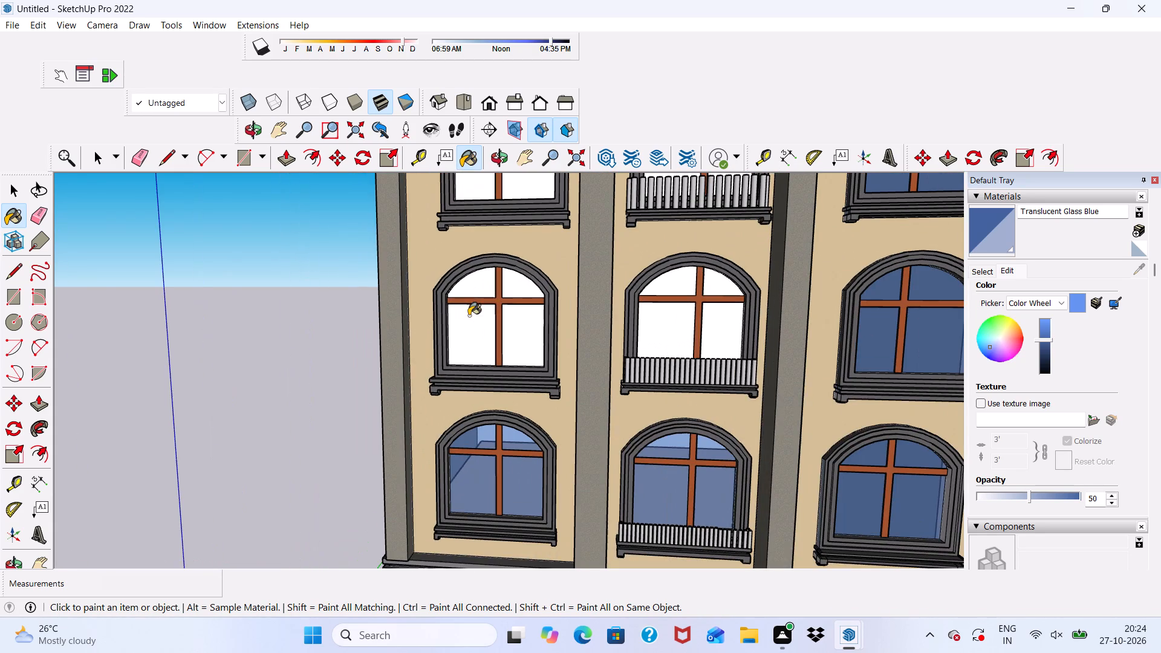
{"action": "left_click", "coordinate": [469, 316]}
{"action": "left_click", "coordinate": [525, 326]}
{"action": "left_click", "coordinate": [470, 288]}
{"action": "left_click", "coordinate": [503, 286]}
{"action": "scroll", "coordinate": [504, 286], "scroll_direction": "down", "scroll_amount": 10}
{"action": "scroll", "coordinate": [447, 320], "scroll_direction": "up", "scroll_amount": 9}
{"action": "left_click", "coordinate": [463, 239]}
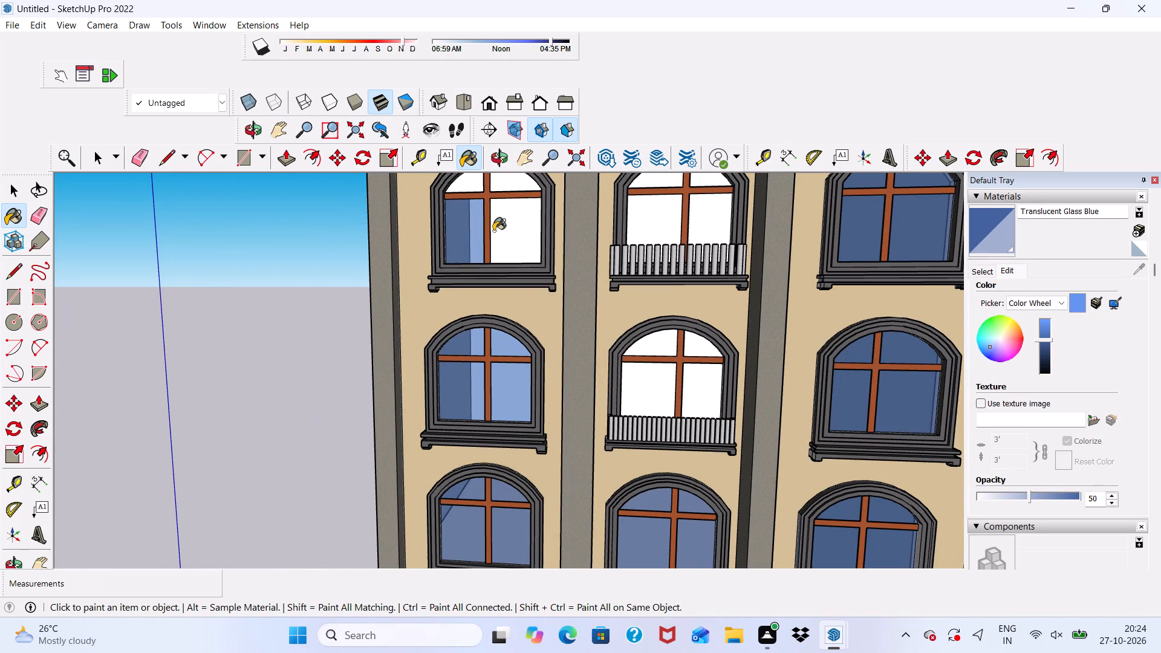
{"action": "left_click", "coordinate": [502, 230]}
{"action": "scroll", "coordinate": [499, 236], "scroll_direction": "down", "scroll_amount": 3}
{"action": "scroll", "coordinate": [480, 204], "scroll_direction": "up", "scroll_amount": 4}
{"action": "left_click", "coordinate": [476, 190]}
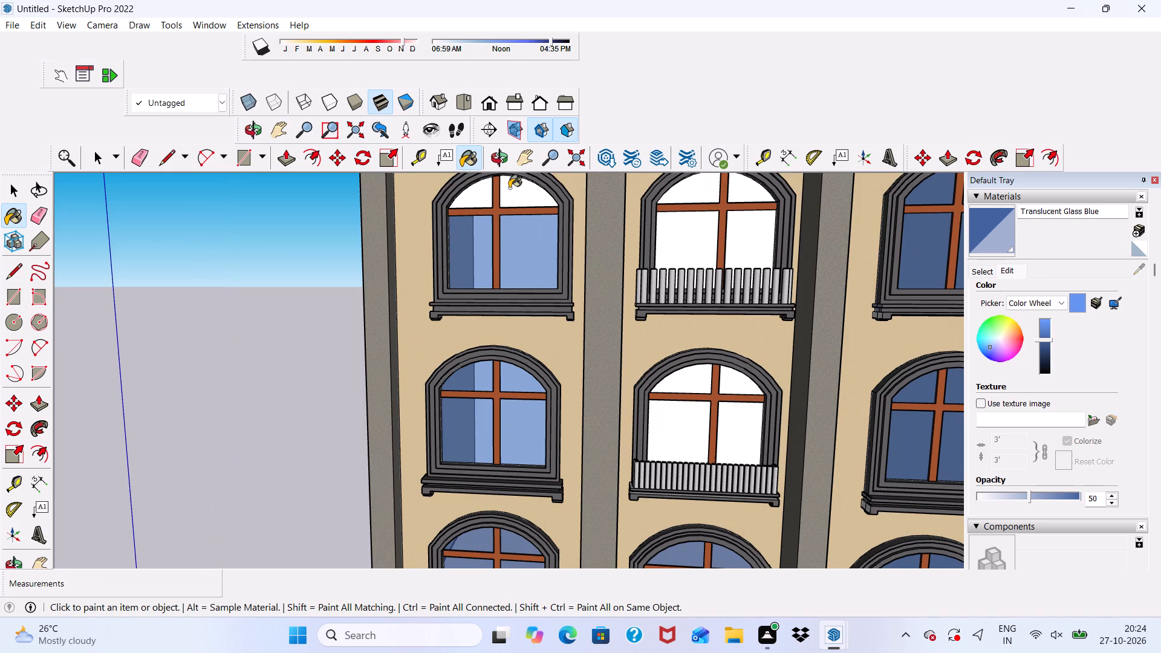
{"action": "left_click", "coordinate": [509, 188]}
Paint all panes of the middle bay's second and third balcony windows from the top with Translucent Glass Blue.
{"action": "scroll", "coordinate": [500, 231], "scroll_direction": "down", "scroll_amount": 11}
{"action": "scroll", "coordinate": [581, 310], "scroll_direction": "up", "scroll_amount": 4}
{"action": "left_click", "coordinate": [559, 288]}
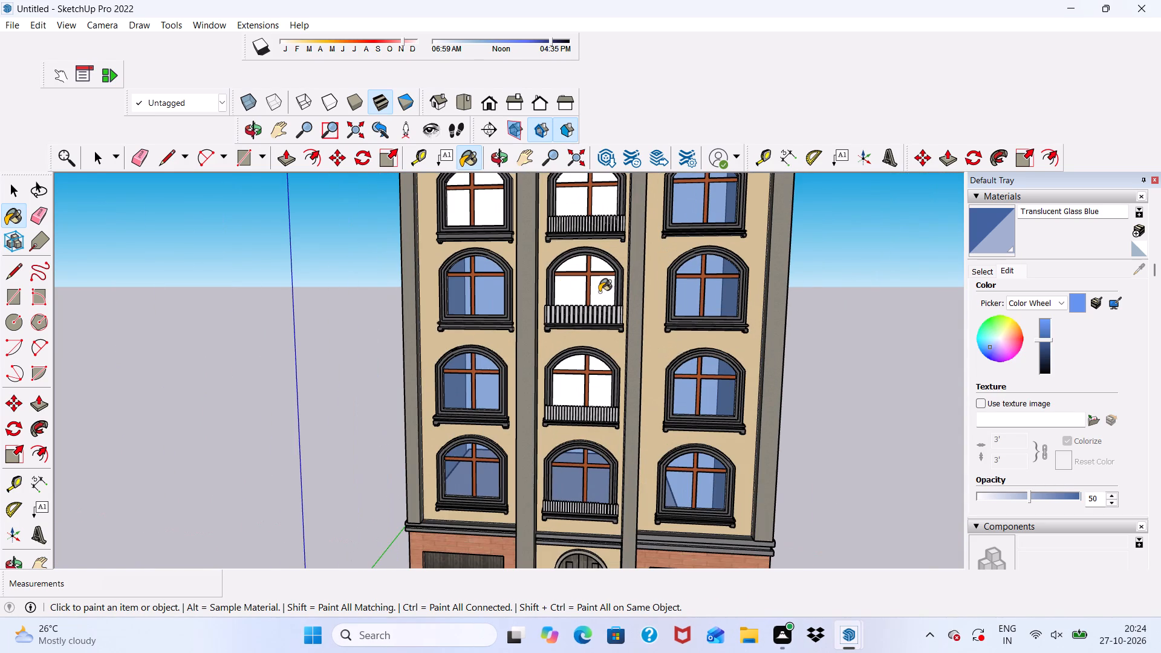
{"action": "scroll", "coordinate": [599, 292], "scroll_direction": "up", "scroll_amount": 1}
{"action": "left_click", "coordinate": [600, 292]}
{"action": "scroll", "coordinate": [574, 271], "scroll_direction": "up", "scroll_amount": 3}
{"action": "left_click", "coordinate": [574, 265]}
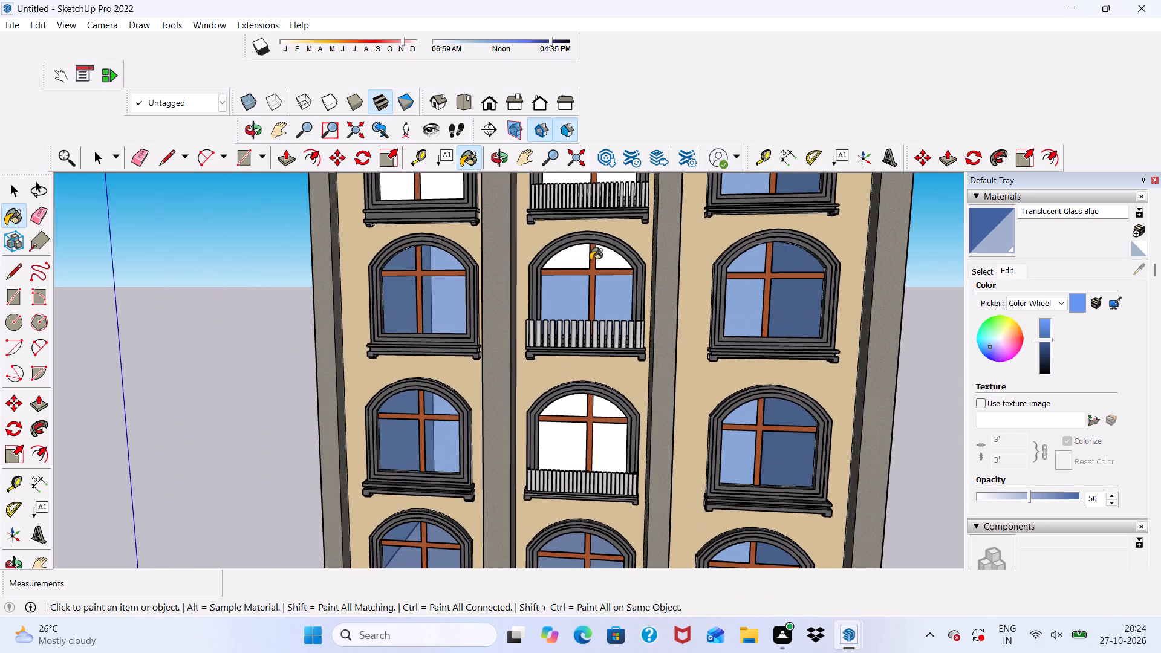
{"action": "left_click", "coordinate": [602, 261]}
{"action": "scroll", "coordinate": [591, 392], "scroll_direction": "up", "scroll_amount": 2}
{"action": "left_click", "coordinate": [570, 438]}
{"action": "left_click", "coordinate": [610, 471]}
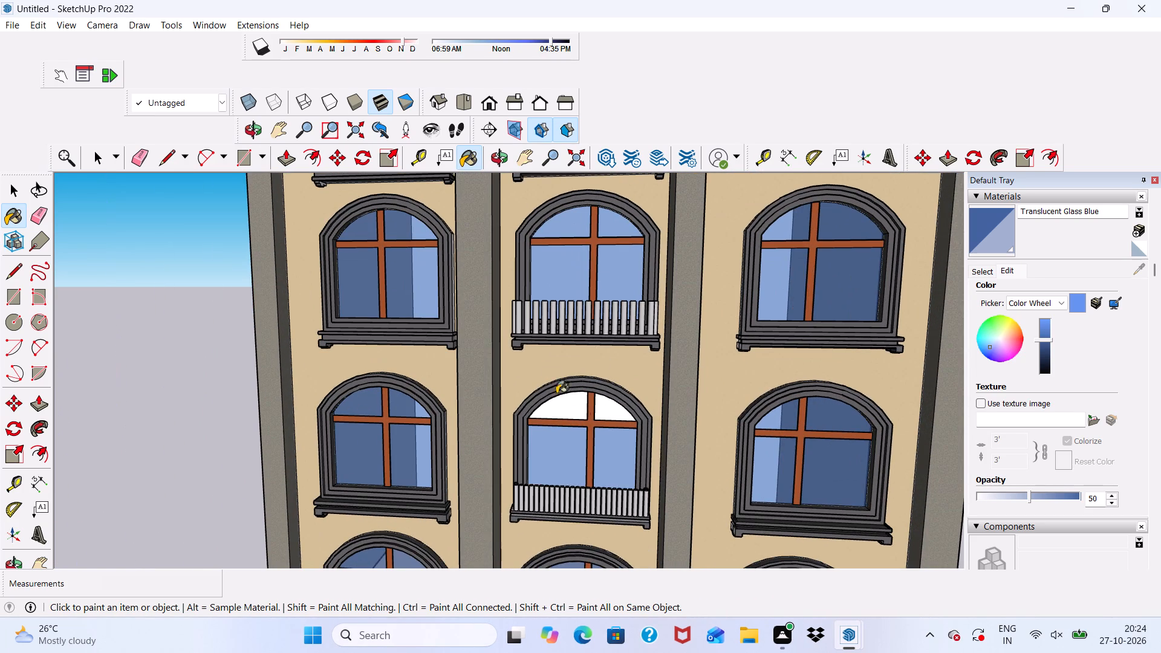
{"action": "left_click", "coordinate": [559, 408]}
{"action": "left_click", "coordinate": [599, 409]}
Paint the four panes of the left bay's top window with Translucent Glass Blue, keeping its muntins brown.
{"action": "scroll", "coordinate": [599, 409], "scroll_direction": "down", "scroll_amount": 6}
{"action": "scroll", "coordinate": [446, 275], "scroll_direction": "up", "scroll_amount": 3}
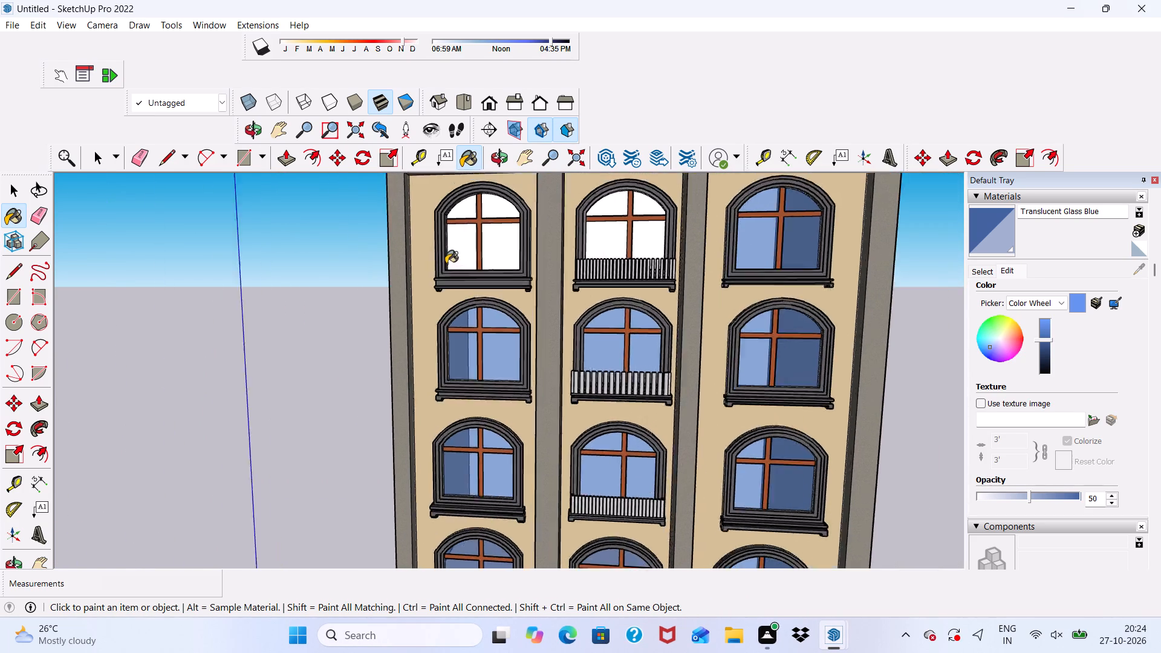
{"action": "scroll", "coordinate": [446, 264], "scroll_direction": "up", "scroll_amount": 3}
{"action": "left_click", "coordinate": [462, 249]}
{"action": "left_click", "coordinate": [512, 239]}
{"action": "scroll", "coordinate": [512, 240], "scroll_direction": "down", "scroll_amount": 6}
{"action": "scroll", "coordinate": [487, 221], "scroll_direction": "up", "scroll_amount": 6}
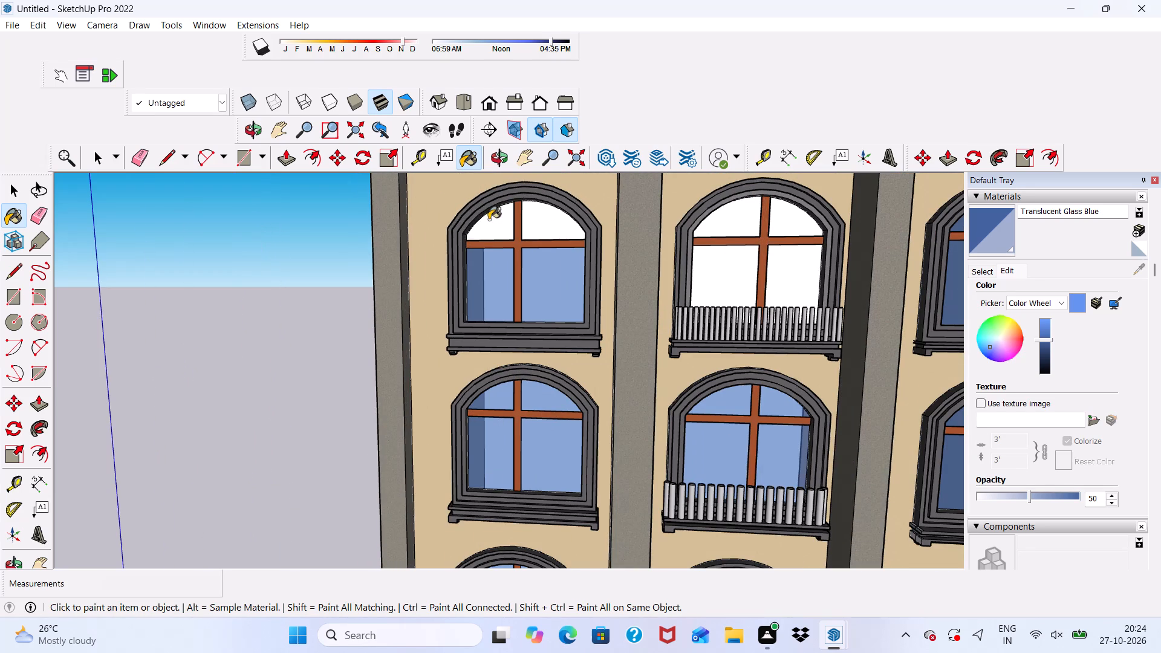
{"action": "left_click", "coordinate": [489, 219]}
{"action": "left_click", "coordinate": [518, 220]}
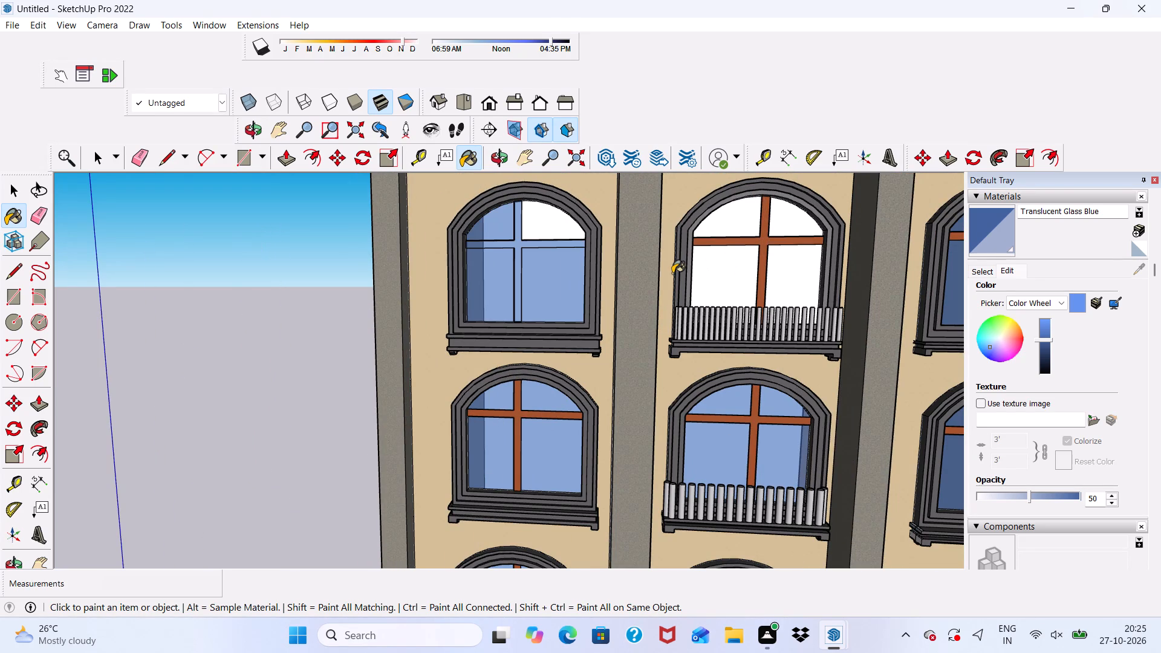
{"action": "key", "text": "ctrl+z"}
{"action": "left_click", "coordinate": [526, 220]}
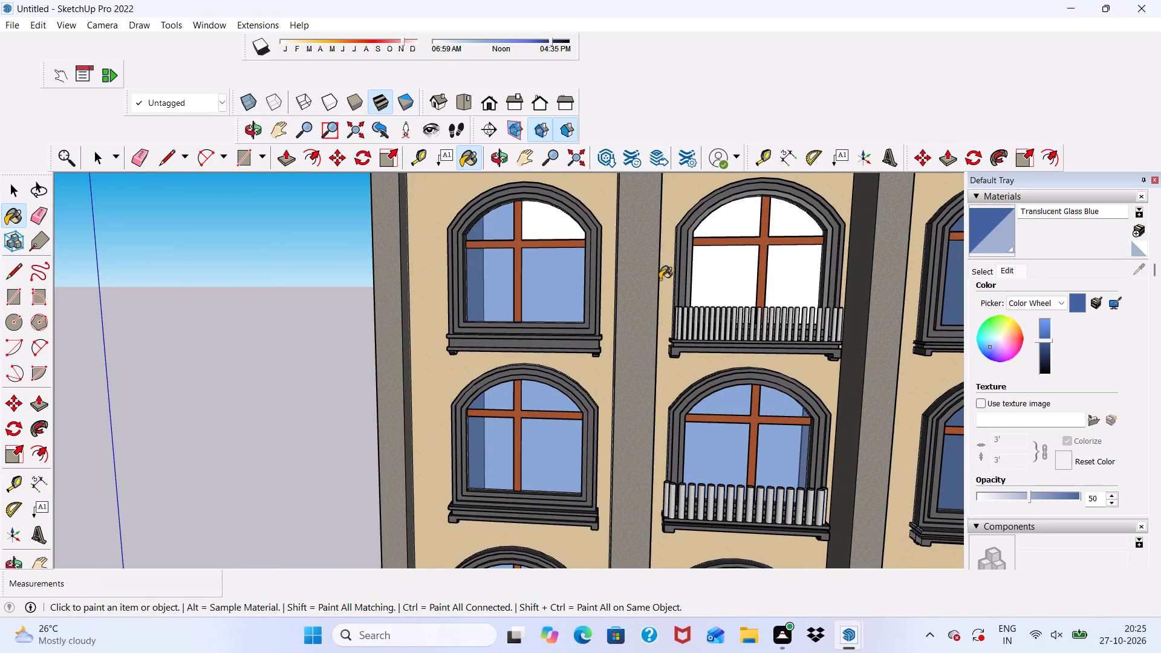
Paint the four panes of the middle bay's top balcony window with Translucent Glass Blue.
{"action": "left_click", "coordinate": [717, 273]}
{"action": "left_click", "coordinate": [783, 273]}
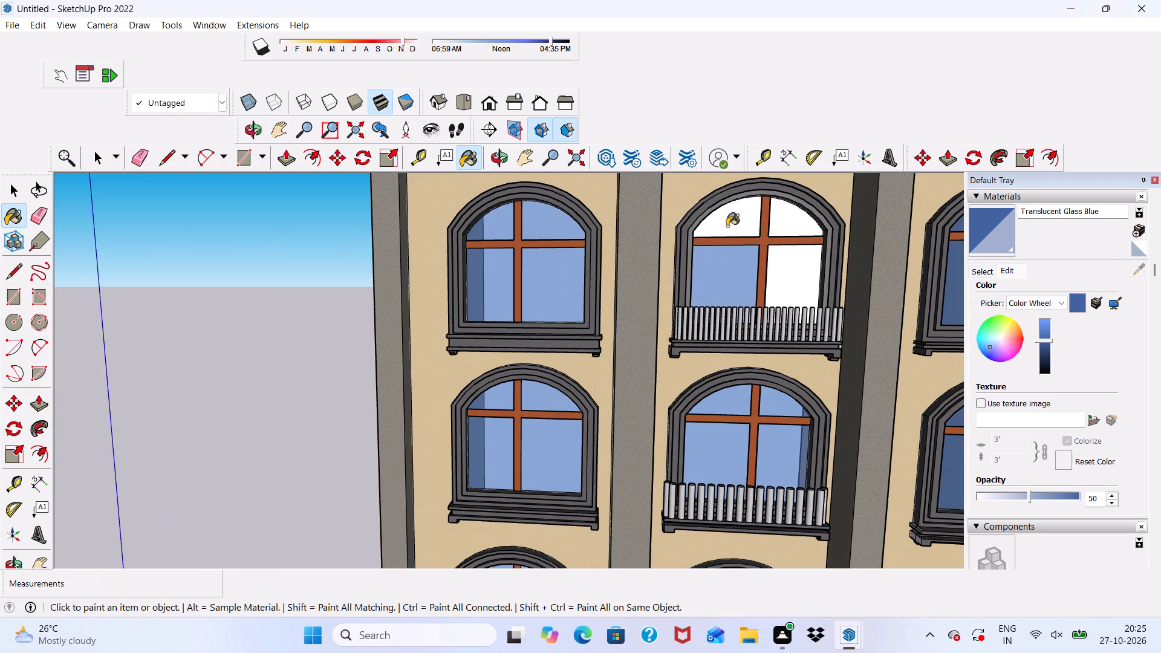
{"action": "scroll", "coordinate": [724, 226], "scroll_direction": "up", "scroll_amount": 2}
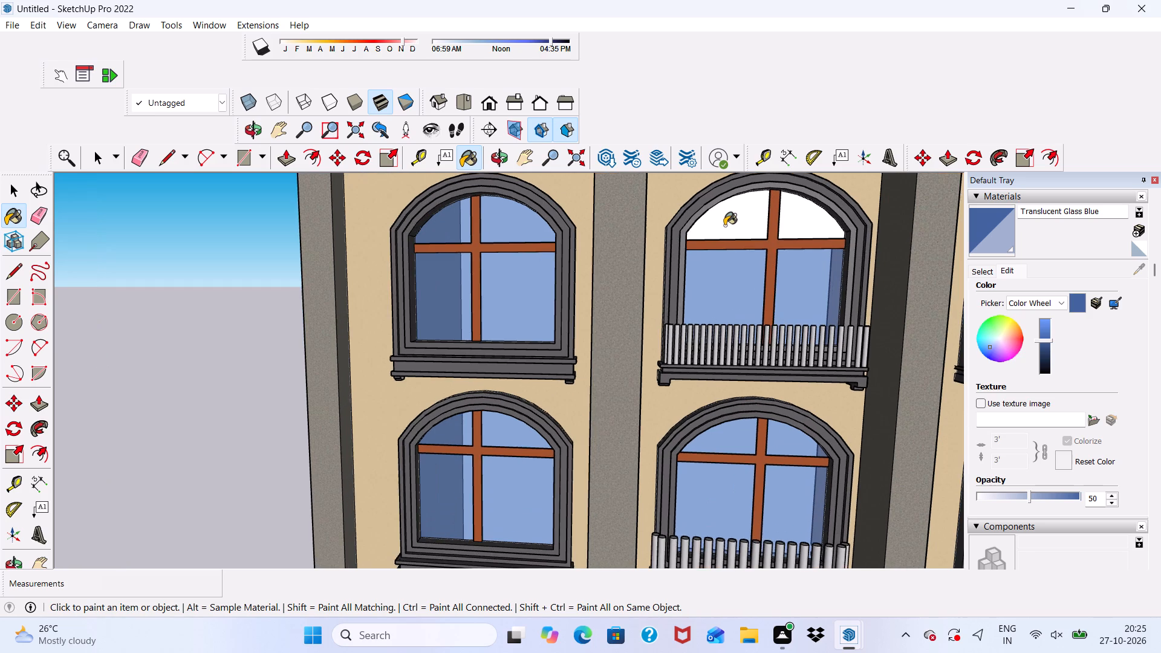
{"action": "scroll", "coordinate": [724, 226], "scroll_direction": "up", "scroll_amount": 2}
{"action": "left_click", "coordinate": [724, 226]}
{"action": "left_click", "coordinate": [810, 229]}
{"action": "scroll", "coordinate": [699, 259], "scroll_direction": "down", "scroll_amount": 6}
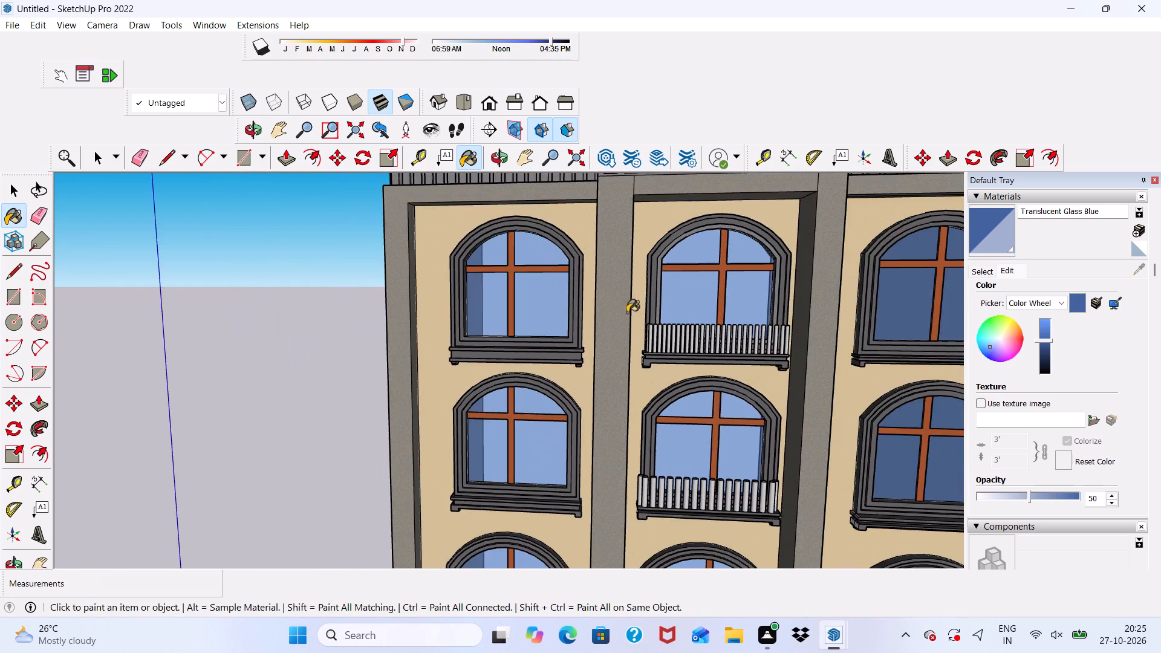
Examine the whole facade with its glazed windows from the front.
{"action": "scroll", "coordinate": [627, 313], "scroll_direction": "down", "scroll_amount": 7}
{"action": "scroll", "coordinate": [538, 311], "scroll_direction": "down", "scroll_amount": 6}
{"action": "scroll", "coordinate": [588, 288], "scroll_direction": "down", "scroll_amount": 6}
{"action": "scroll", "coordinate": [600, 385], "scroll_direction": "up", "scroll_amount": 6}
{"action": "scroll", "coordinate": [600, 388], "scroll_direction": "down", "scroll_amount": 4}
{"action": "scroll", "coordinate": [597, 443], "scroll_direction": "up", "scroll_amount": 5}
{"action": "scroll", "coordinate": [590, 421], "scroll_direction": "down", "scroll_amount": 3}
{"action": "middle_click_drag", "start_coordinate": [590, 421], "coordinate": [583, 395]}
{"action": "scroll", "coordinate": [584, 401], "scroll_direction": "up", "scroll_amount": 4}
Paint the building's right side wall and back wall with 0057_DarkKhaki from the Colors-Named collection.
{"action": "left_click", "coordinate": [982, 274]}
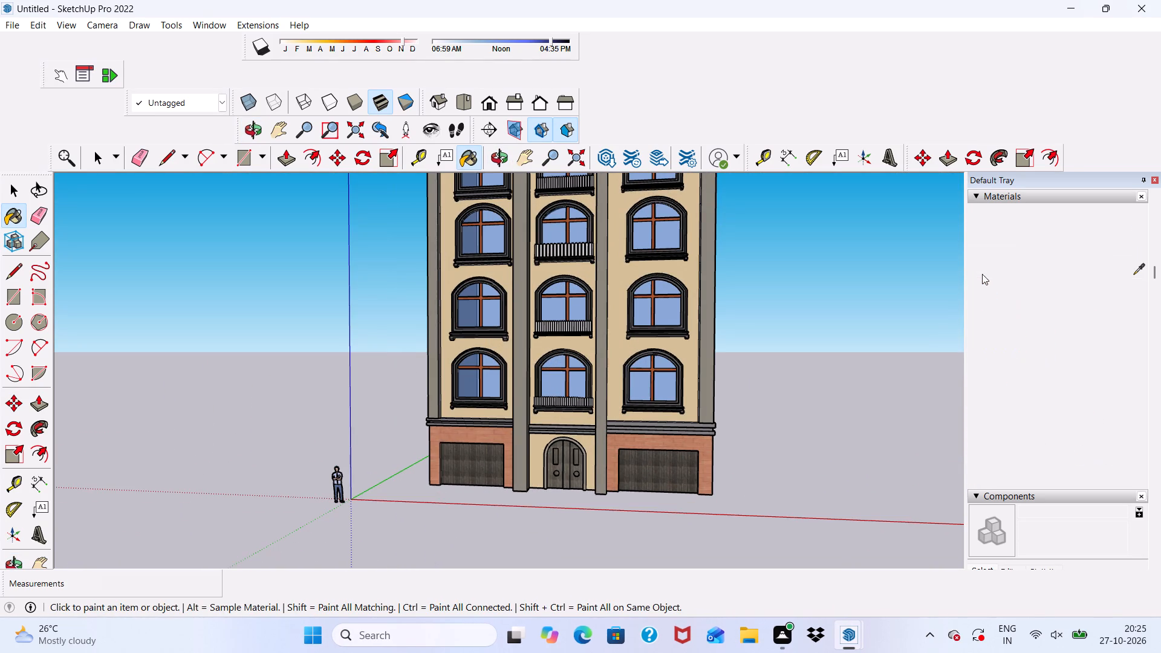
{"action": "left_click", "coordinate": [1120, 290]}
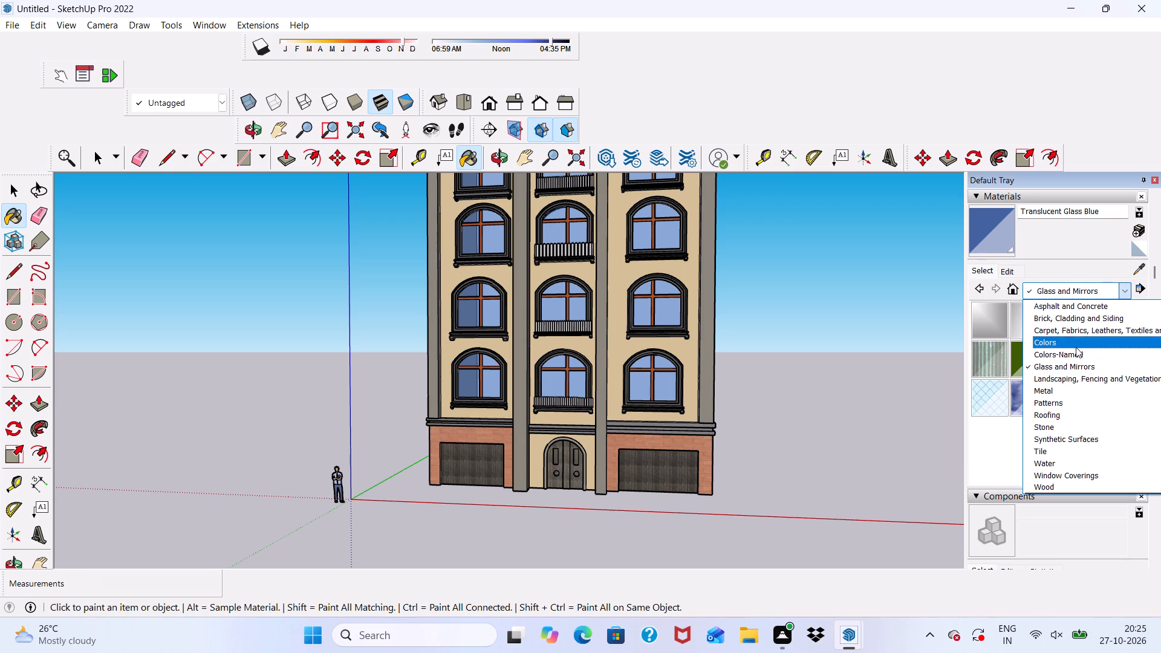
{"action": "left_click", "coordinate": [1068, 354]}
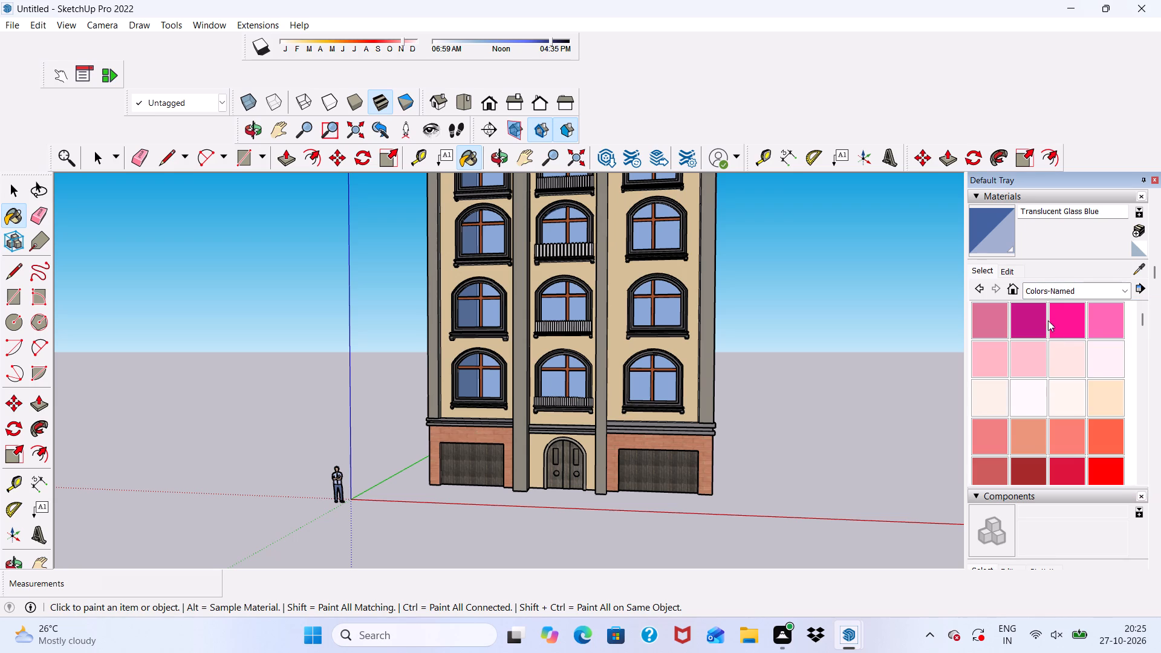
{"action": "scroll", "coordinate": [1067, 356], "scroll_direction": "down", "scroll_amount": 3}
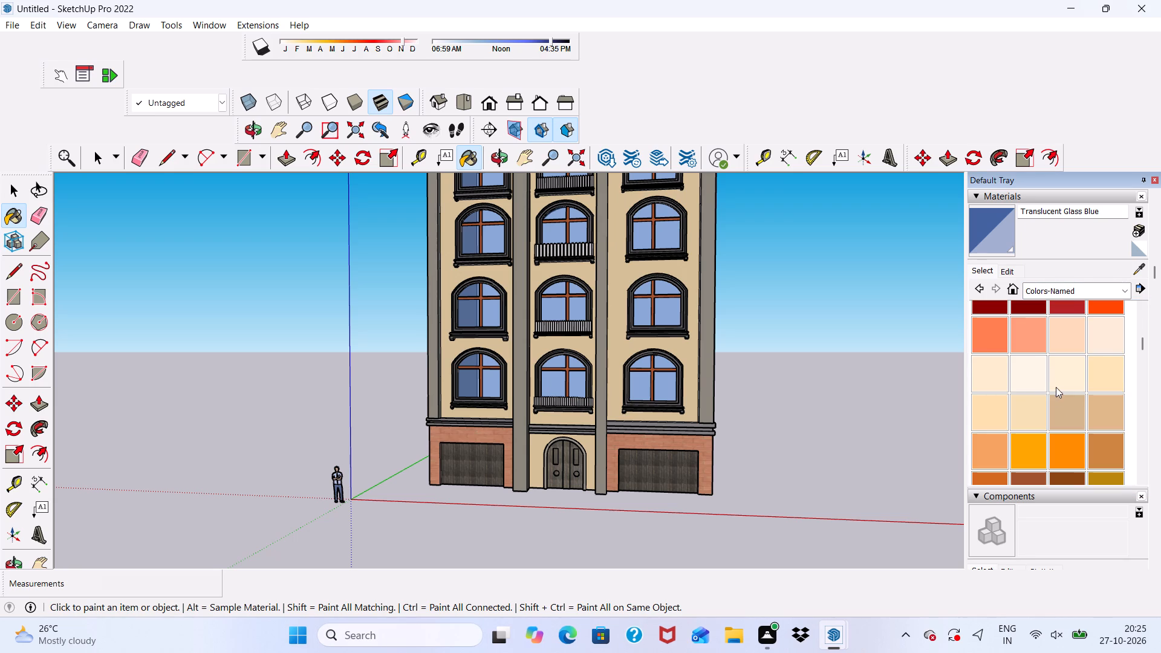
{"action": "scroll", "coordinate": [1055, 407], "scroll_direction": "down", "scroll_amount": 2}
{"action": "scroll", "coordinate": [998, 403], "scroll_direction": "down", "scroll_amount": 1}
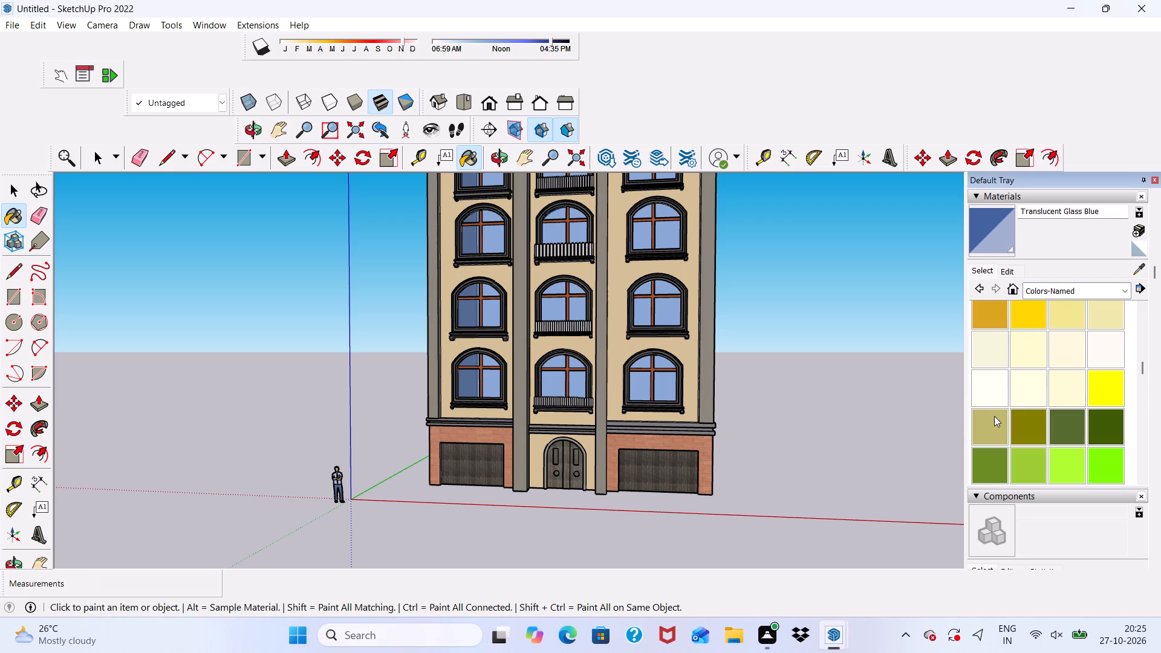
{"action": "left_click", "coordinate": [994, 416]}
{"action": "middle_click_drag", "start_coordinate": [796, 407], "coordinate": [548, 473]}
{"action": "left_click", "coordinate": [671, 423]}
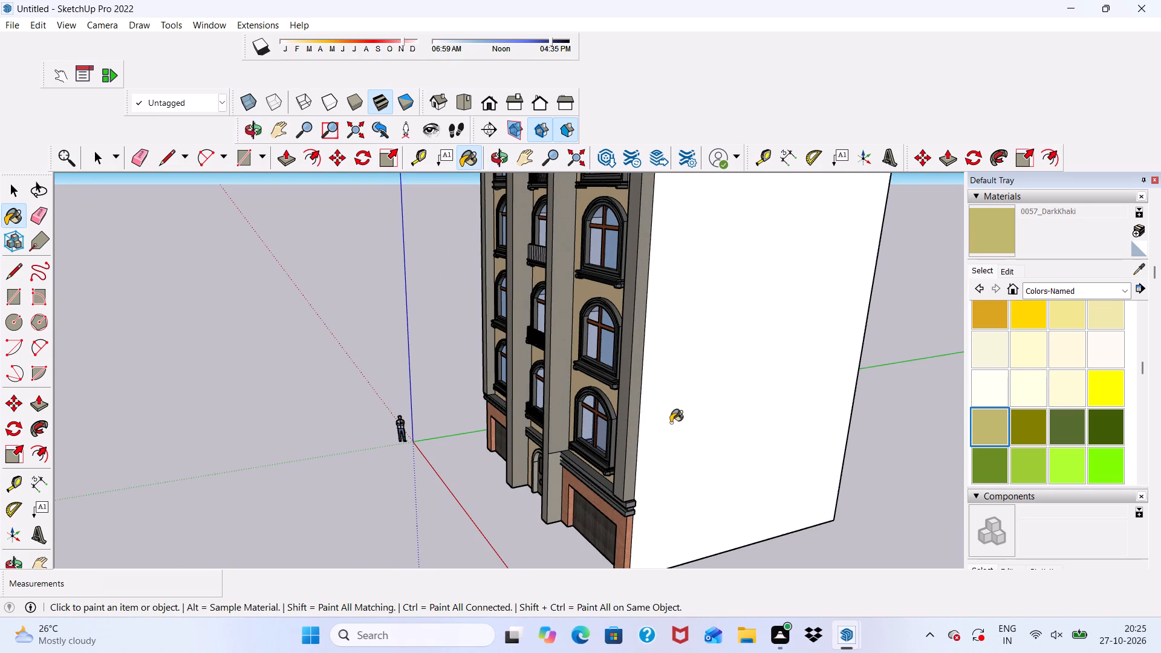
{"action": "scroll", "coordinate": [671, 423], "scroll_direction": "down", "scroll_amount": 1}
{"action": "middle_click_drag", "start_coordinate": [672, 423], "coordinate": [275, 464]}
{"action": "left_click", "coordinate": [595, 435]}
Paint the building's left side wall and flat roof with 0057_DarkKhaki.
{"action": "scroll", "coordinate": [528, 383], "scroll_direction": "down", "scroll_amount": 5}
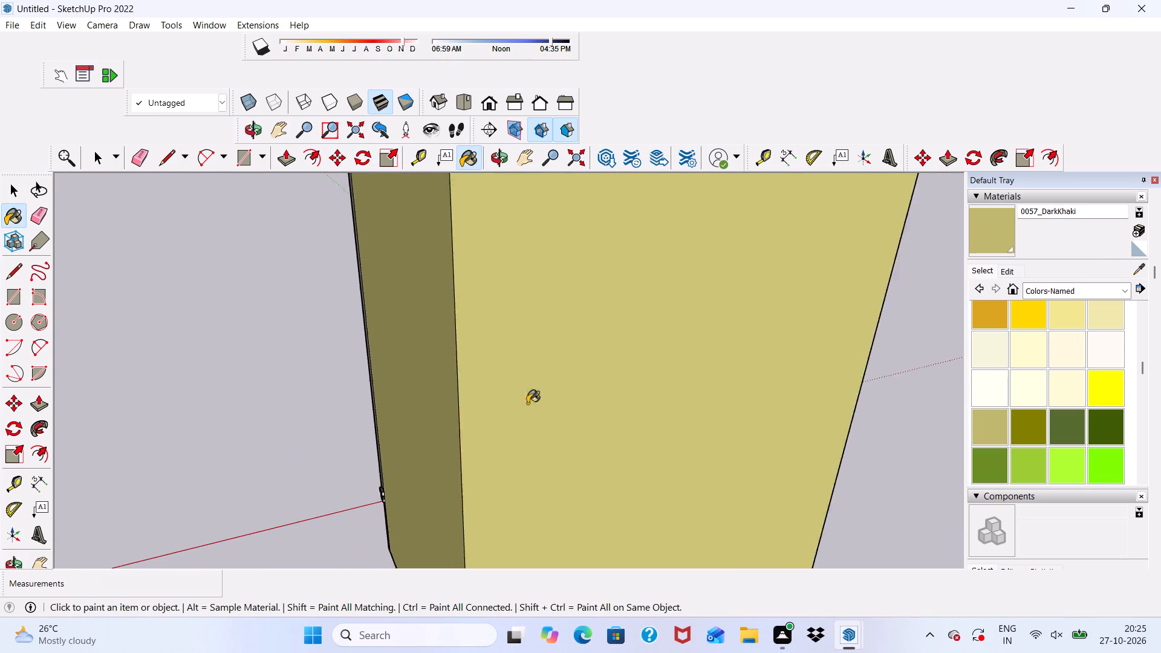
{"action": "middle_click_drag", "start_coordinate": [589, 415], "coordinate": [279, 429]}
{"action": "left_click", "coordinate": [447, 375]}
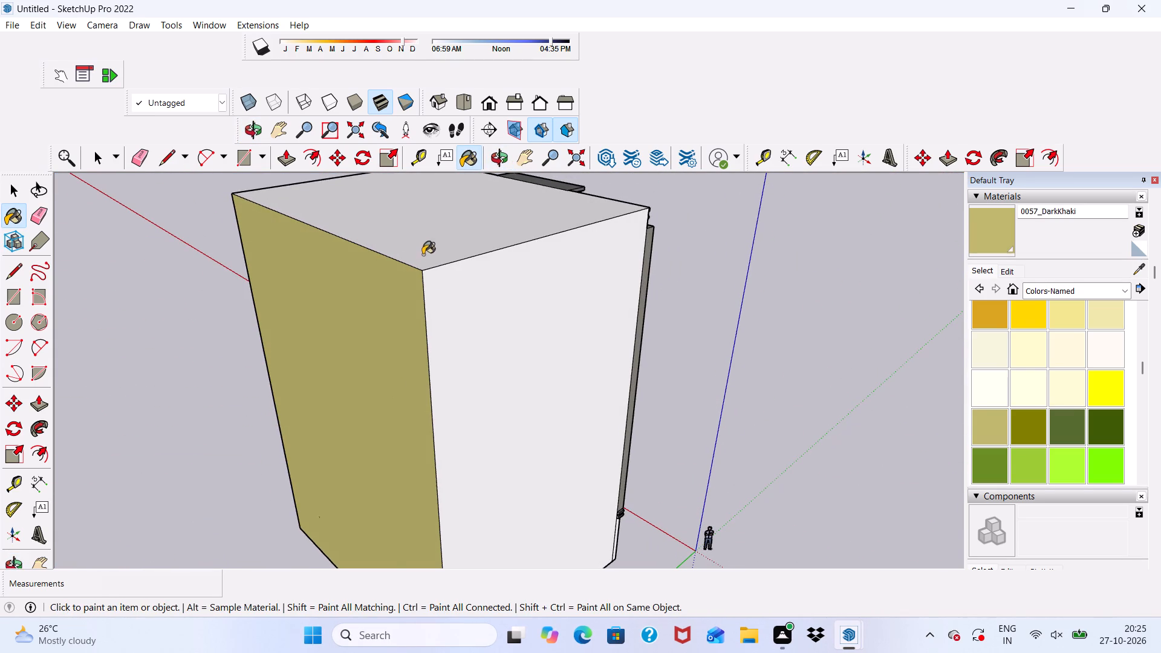
{"action": "left_click", "coordinate": [423, 254]}
Examine the finished building from the front, both close up and as a whole.
{"action": "scroll", "coordinate": [434, 279], "scroll_direction": "down", "scroll_amount": 4}
{"action": "middle_click_drag", "start_coordinate": [550, 448], "coordinate": [48, 385]}
{"action": "scroll", "coordinate": [394, 513], "scroll_direction": "up", "scroll_amount": 5}
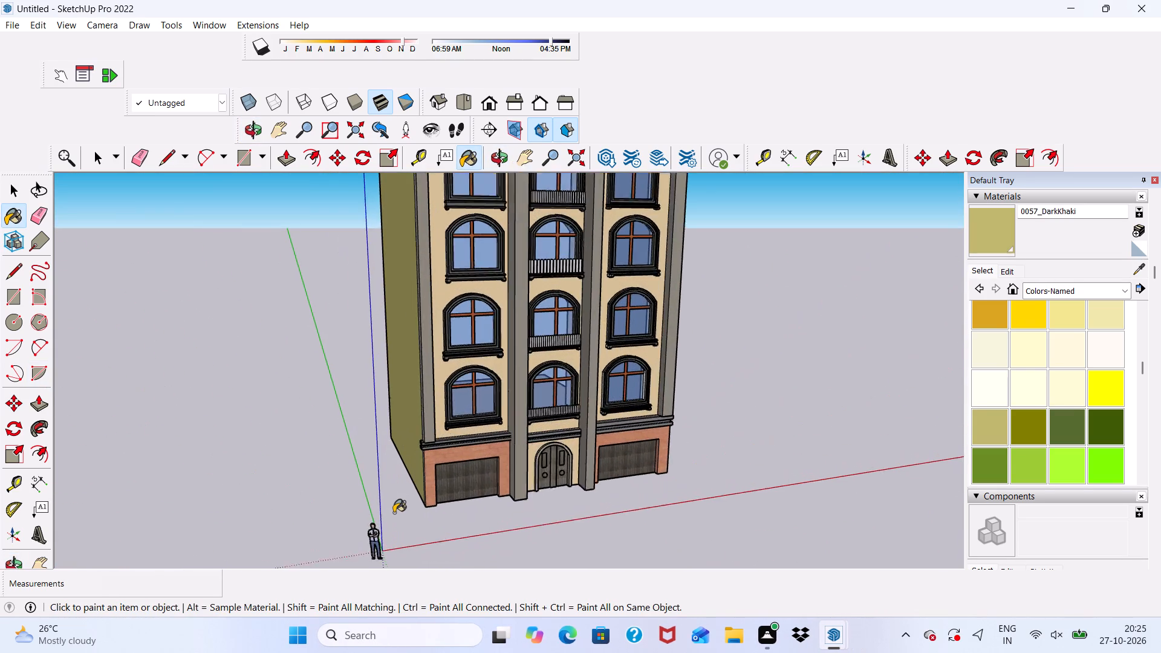
{"action": "middle_click_drag", "start_coordinate": [401, 513], "coordinate": [330, 534]}
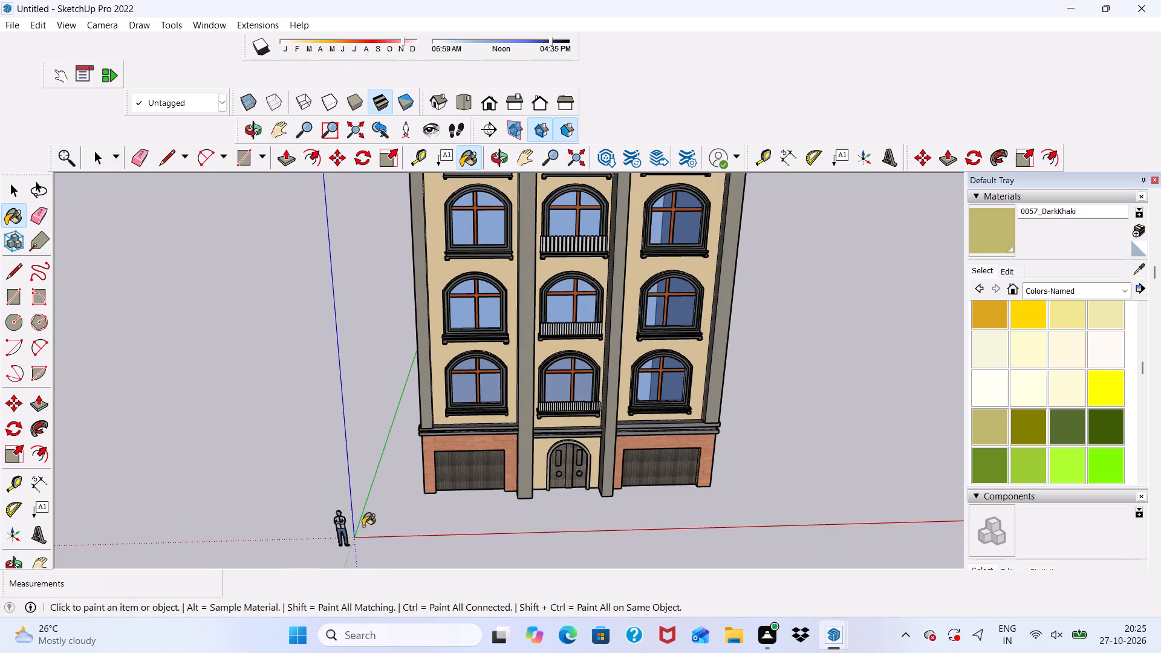
{"action": "scroll", "coordinate": [366, 528], "scroll_direction": "up", "scroll_amount": 3}
{"action": "key", "text": "space"}
{"action": "scroll", "coordinate": [388, 489], "scroll_direction": "down", "scroll_amount": 5}
{"action": "scroll", "coordinate": [521, 453], "scroll_direction": "up", "scroll_amount": 5}
{"action": "scroll", "coordinate": [522, 450], "scroll_direction": "down", "scroll_amount": 8}
{"action": "middle_click_drag", "start_coordinate": [582, 499], "coordinate": [568, 417]}
{"action": "scroll", "coordinate": [568, 417], "scroll_direction": "up", "scroll_amount": 4}
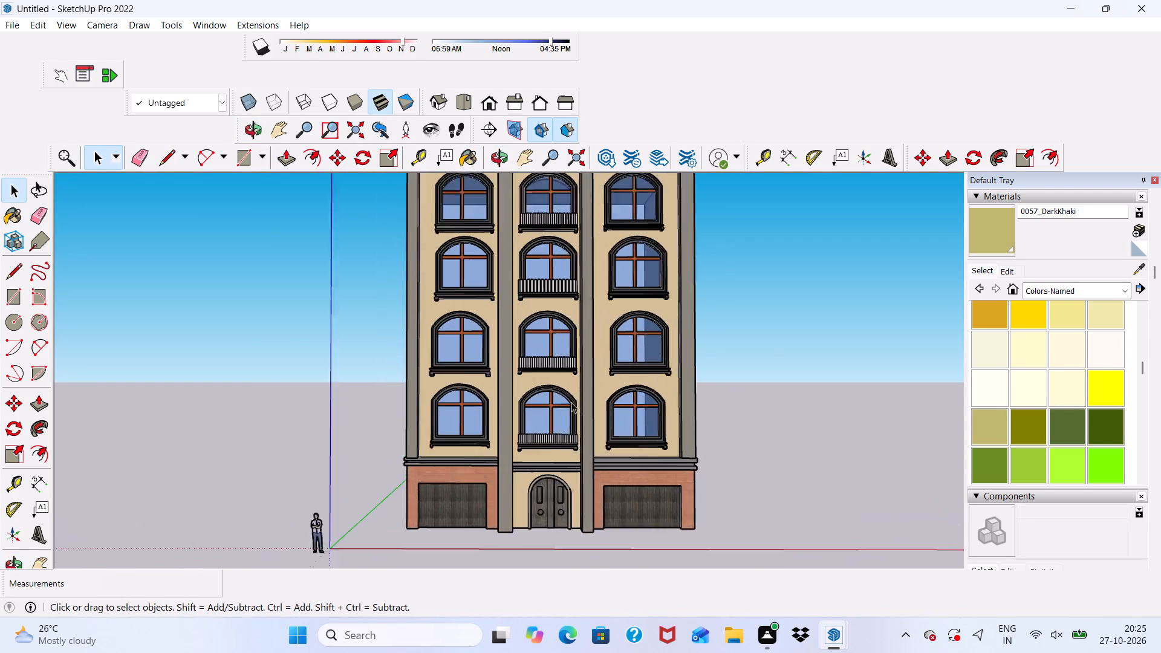
{"action": "scroll", "coordinate": [571, 402], "scroll_direction": "up", "scroll_amount": 1}
{"action": "scroll", "coordinate": [590, 304], "scroll_direction": "up", "scroll_amount": 2}
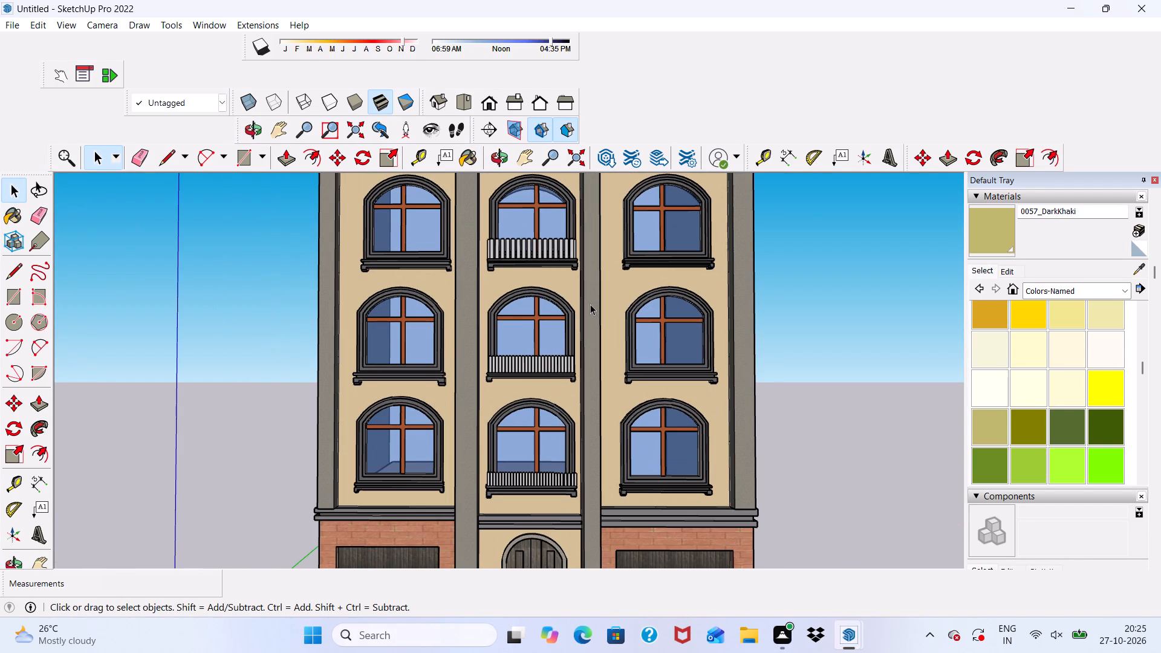
{"action": "scroll", "coordinate": [590, 304], "scroll_direction": "up", "scroll_amount": 3}
{"action": "scroll", "coordinate": [590, 304], "scroll_direction": "down", "scroll_amount": 2}
{"action": "middle_click_drag", "start_coordinate": [590, 305], "coordinate": [598, 316]}
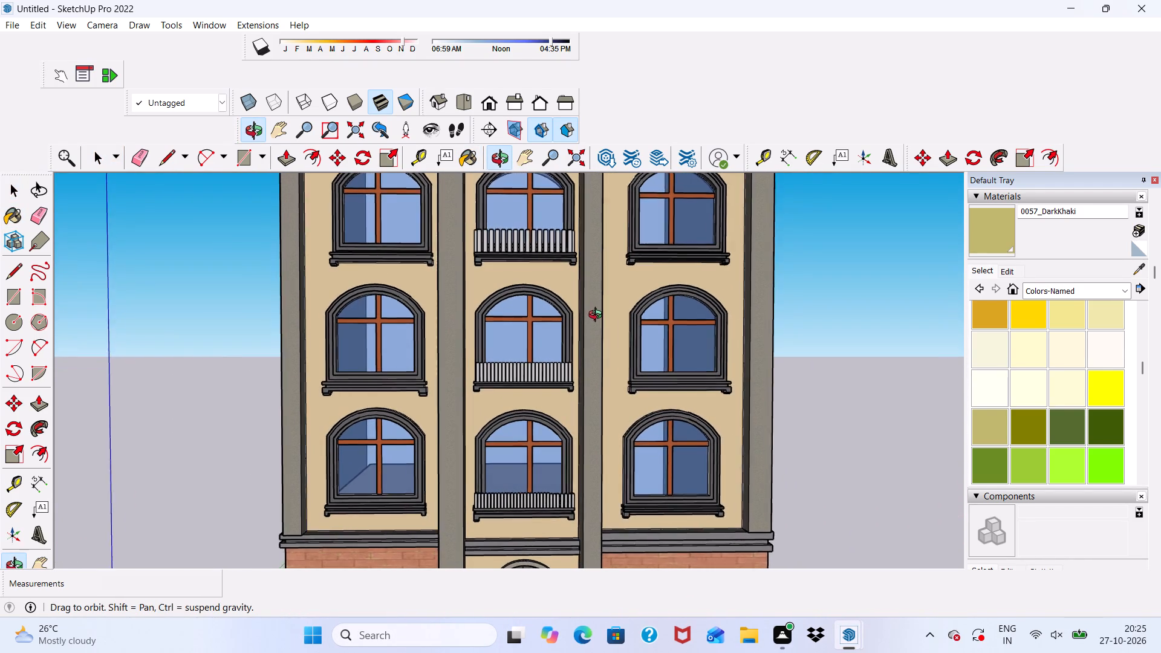
{"action": "middle_click_drag", "start_coordinate": [598, 316], "coordinate": [598, 317]}
{"action": "scroll", "coordinate": [598, 317], "scroll_direction": "up", "scroll_amount": 1}
{"action": "scroll", "coordinate": [599, 314], "scroll_direction": "down", "scroll_amount": 9}
{"action": "middle_click_drag", "start_coordinate": [590, 400], "coordinate": [611, 338]}
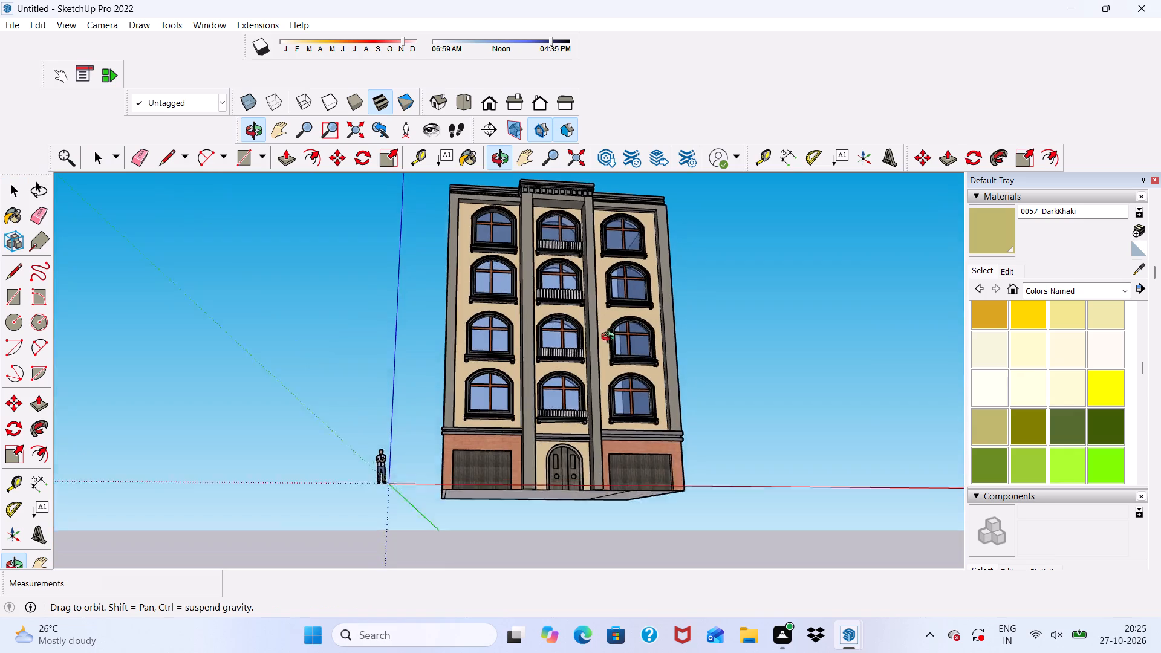
Erase the inner outline edges on the building's underside along its right side and front, including the short segments by the door.
{"action": "middle_click_drag", "start_coordinate": [611, 338], "coordinate": [538, 196]}
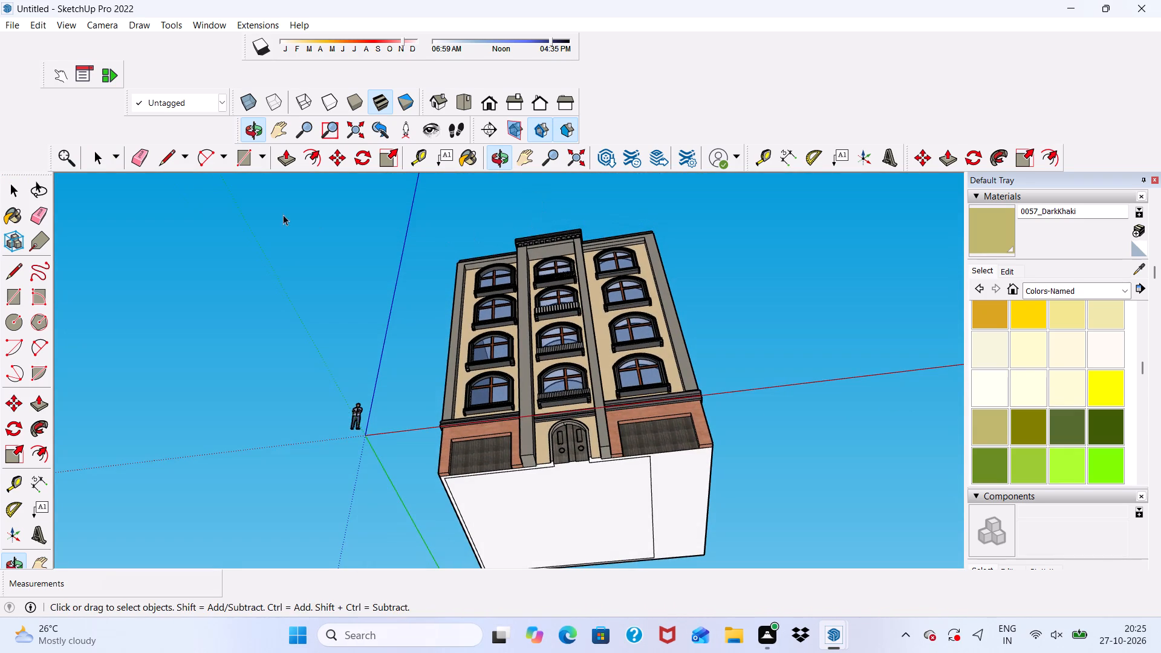
{"action": "left_click", "coordinate": [143, 150]}
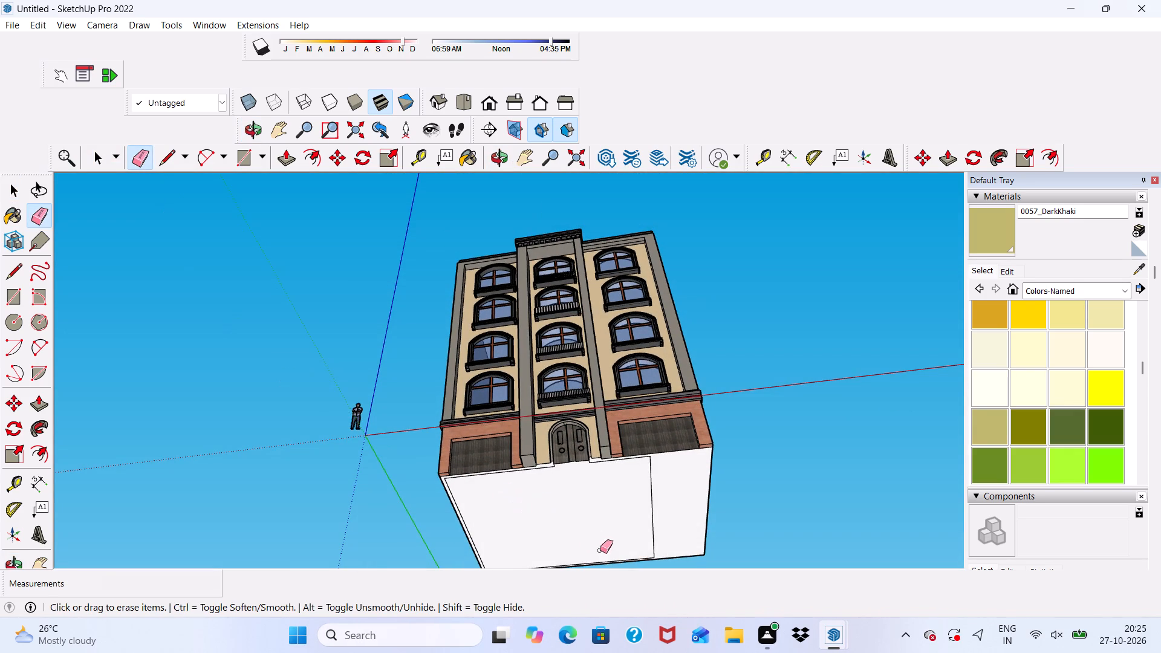
{"action": "scroll", "coordinate": [601, 551], "scroll_direction": "up", "scroll_amount": 3}
{"action": "left_click_drag", "start_coordinate": [657, 472], "coordinate": [678, 490]}
{"action": "scroll", "coordinate": [640, 369], "scroll_direction": "up", "scroll_amount": 3}
{"action": "scroll", "coordinate": [644, 442], "scroll_direction": "up", "scroll_amount": 3}
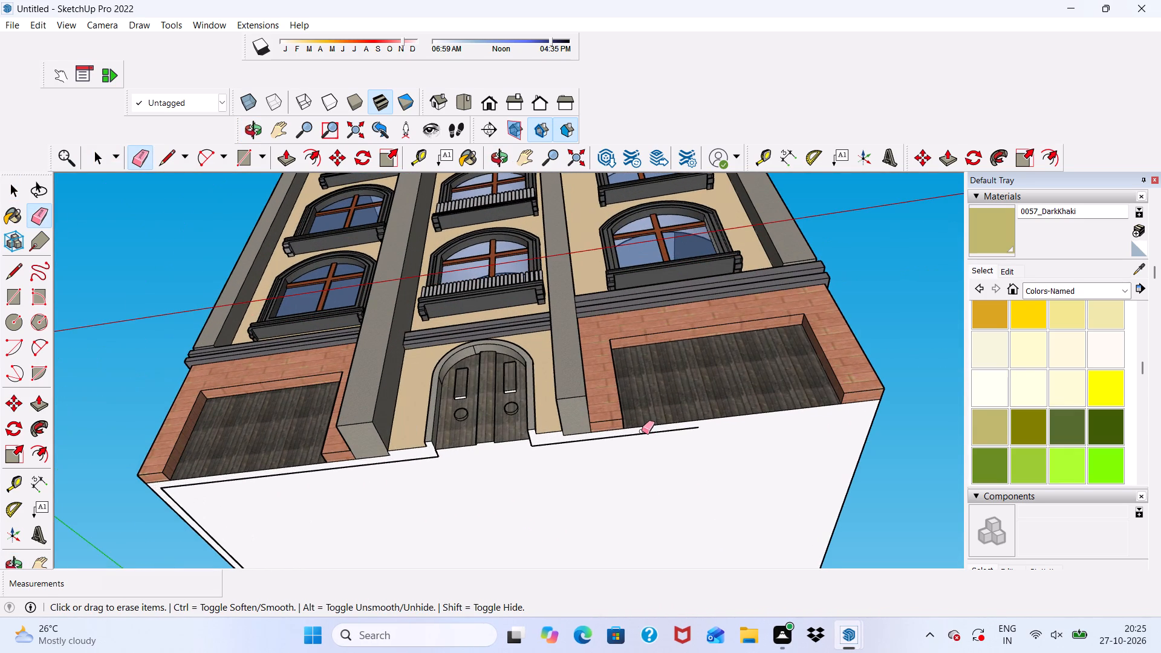
{"action": "left_click_drag", "start_coordinate": [642, 431], "coordinate": [642, 441]}
{"action": "scroll", "coordinate": [537, 446], "scroll_direction": "up", "scroll_amount": 3}
{"action": "left_click_drag", "start_coordinate": [536, 444], "coordinate": [531, 447]}
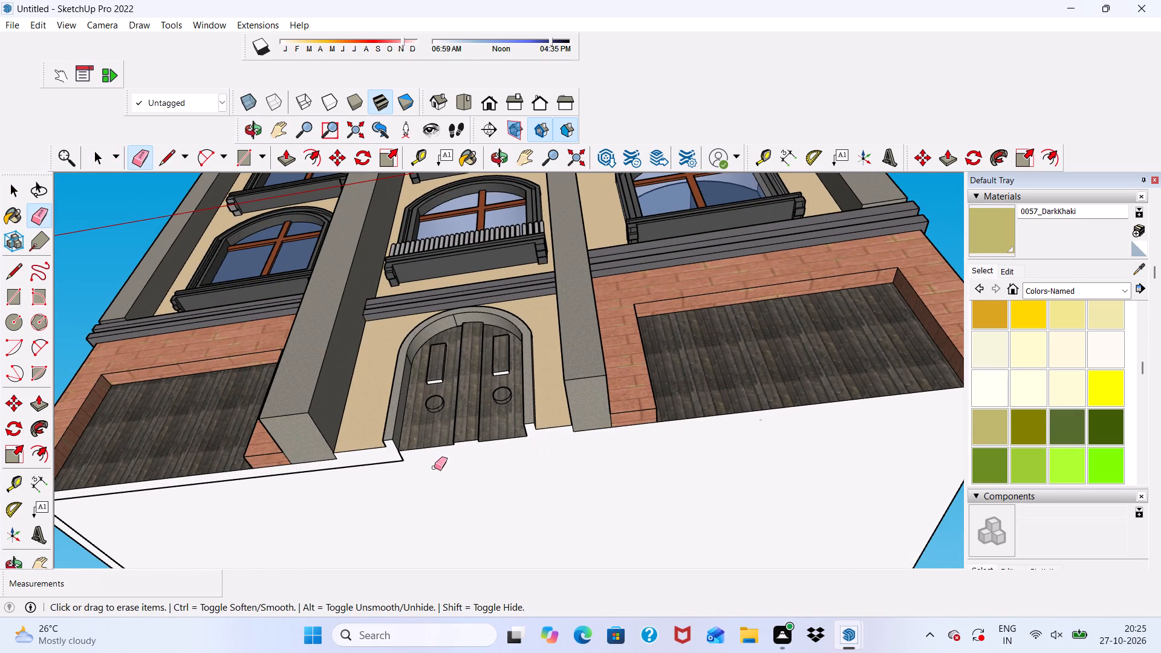
{"action": "left_click", "coordinate": [389, 462]}
{"action": "left_click", "coordinate": [402, 460]}
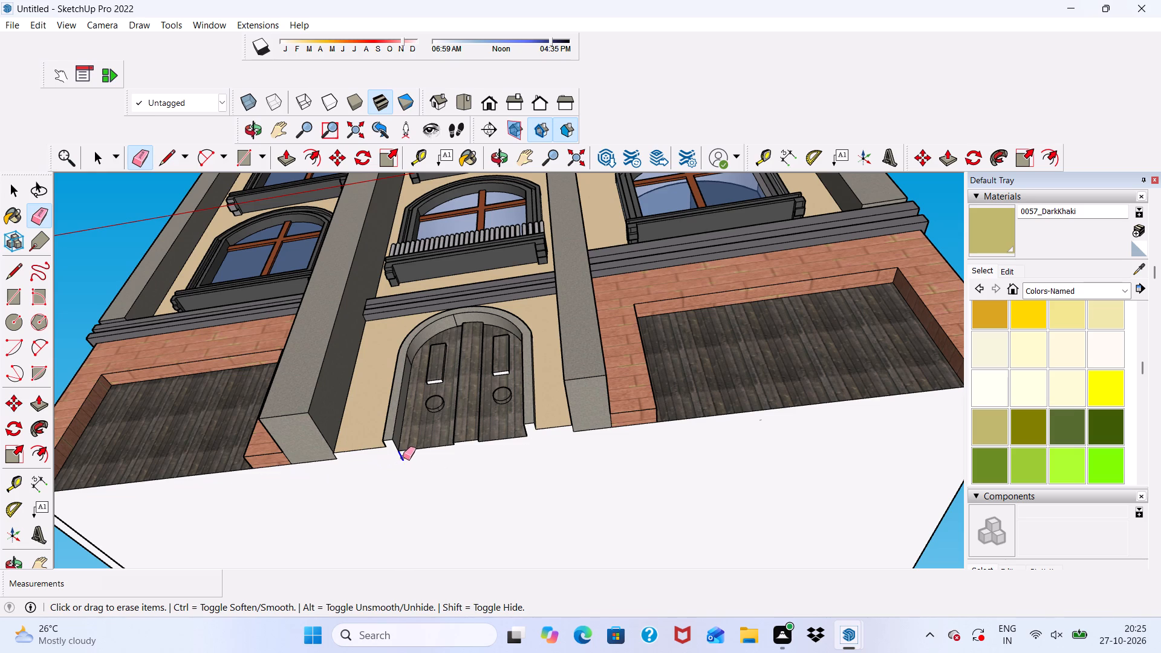
Erase the remaining inner outline edges along the left side and back of the building's underside.
{"action": "scroll", "coordinate": [394, 409], "scroll_direction": "down", "scroll_amount": 10}
{"action": "scroll", "coordinate": [524, 479], "scroll_direction": "down", "scroll_amount": 4}
{"action": "scroll", "coordinate": [360, 572], "scroll_direction": "up", "scroll_amount": 6}
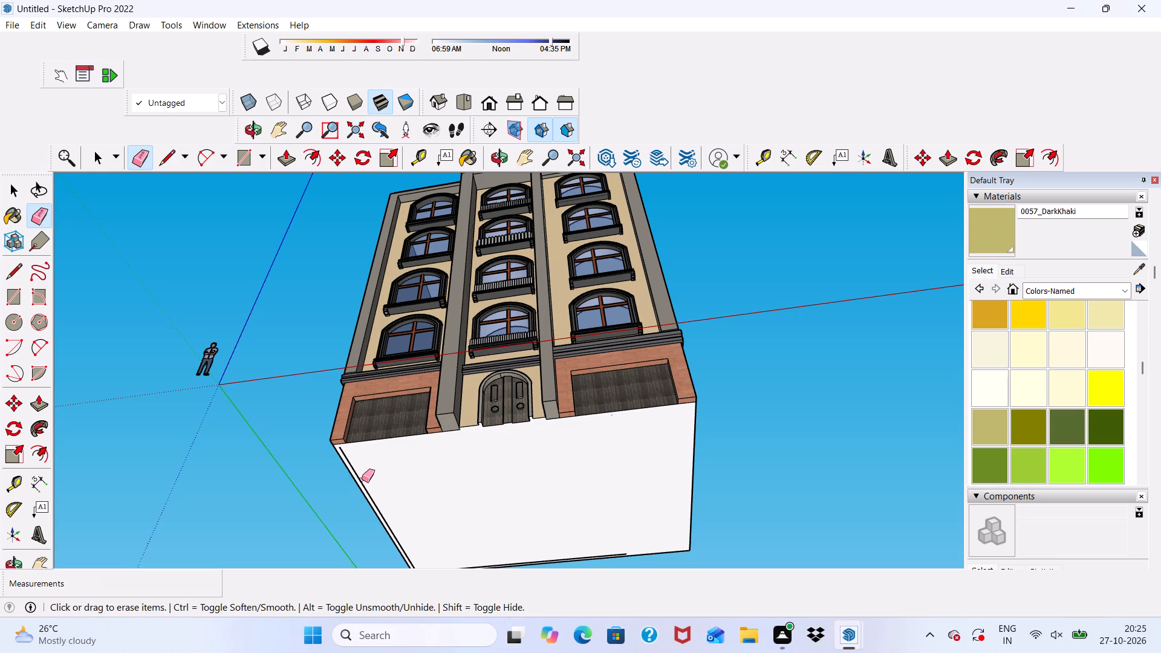
{"action": "left_click", "coordinate": [362, 479]}
{"action": "scroll", "coordinate": [381, 446], "scroll_direction": "down", "scroll_amount": 4}
{"action": "scroll", "coordinate": [457, 536], "scroll_direction": "up", "scroll_amount": 10}
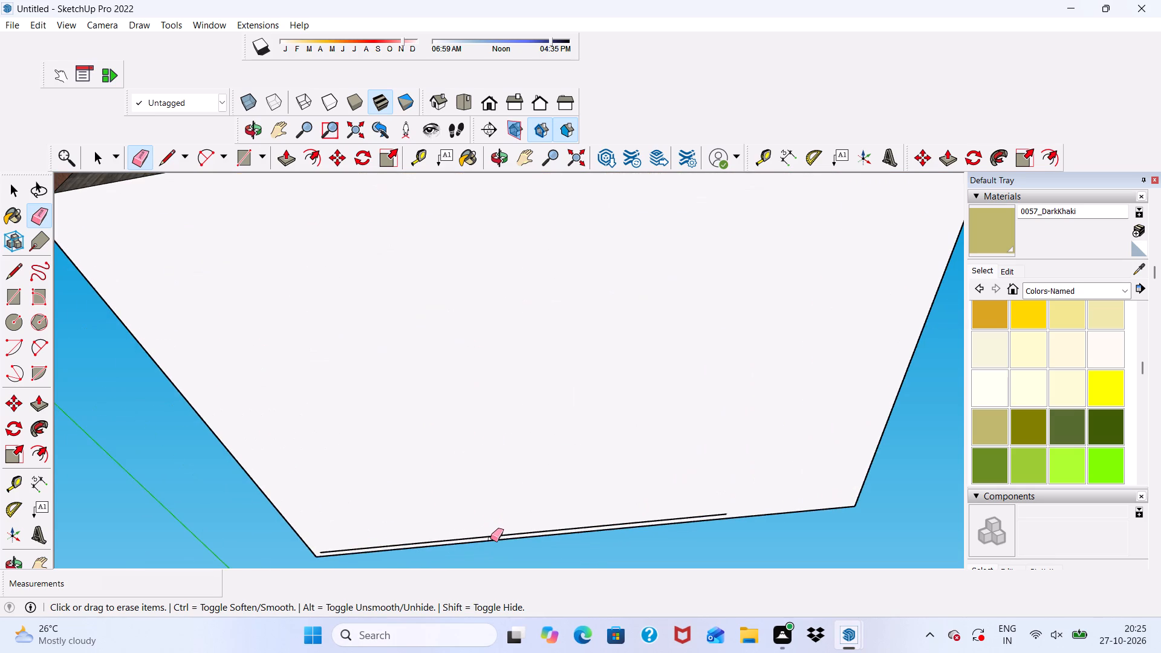
{"action": "left_click", "coordinate": [492, 539]}
{"action": "left_click", "coordinate": [494, 535]}
{"action": "scroll", "coordinate": [498, 521], "scroll_direction": "down", "scroll_amount": 6}
{"action": "key", "text": "space"}
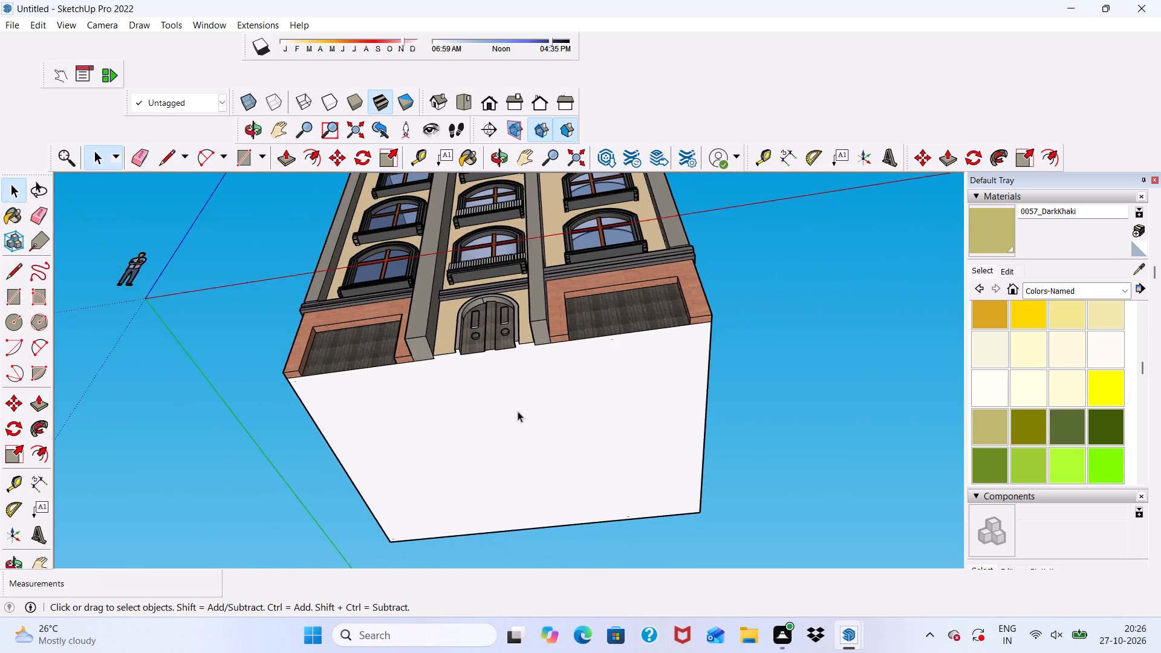
Examine the finished building from the front and from above, both as a whole and close up.
{"action": "scroll", "coordinate": [519, 396], "scroll_direction": "down", "scroll_amount": 1}
{"action": "middle_click_drag", "start_coordinate": [522, 397], "coordinate": [522, 595]}
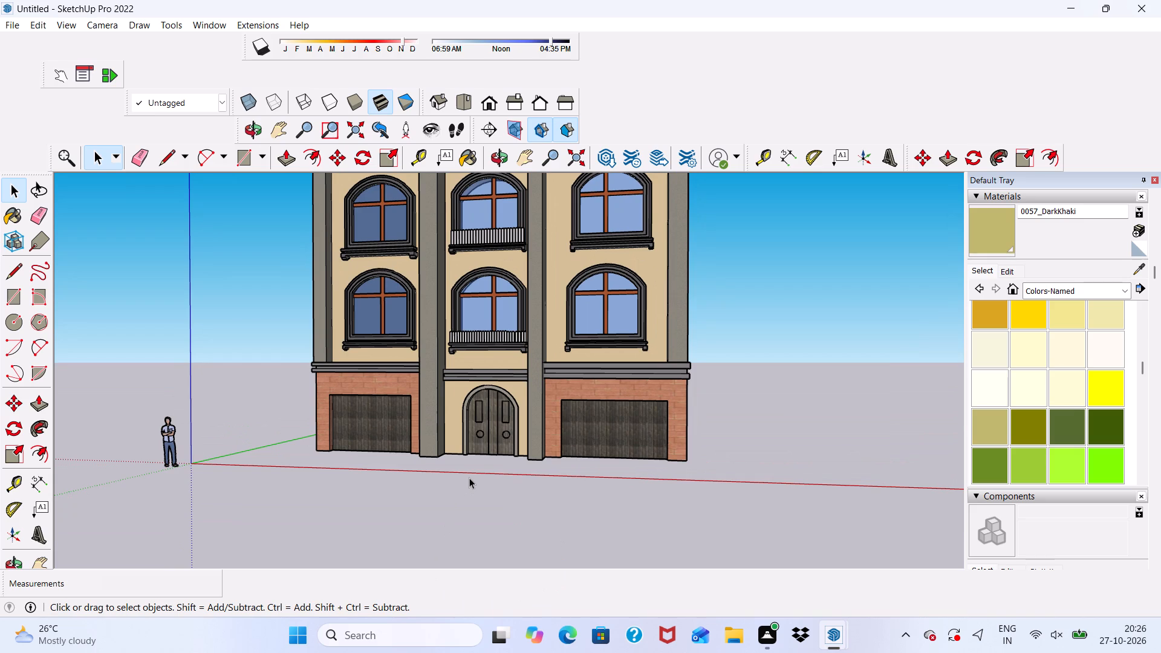
{"action": "scroll", "coordinate": [469, 478], "scroll_direction": "down", "scroll_amount": 5}
{"action": "scroll", "coordinate": [469, 472], "scroll_direction": "up", "scroll_amount": 4}
{"action": "scroll", "coordinate": [470, 472], "scroll_direction": "down", "scroll_amount": 14}
{"action": "scroll", "coordinate": [535, 374], "scroll_direction": "up", "scroll_amount": 2}
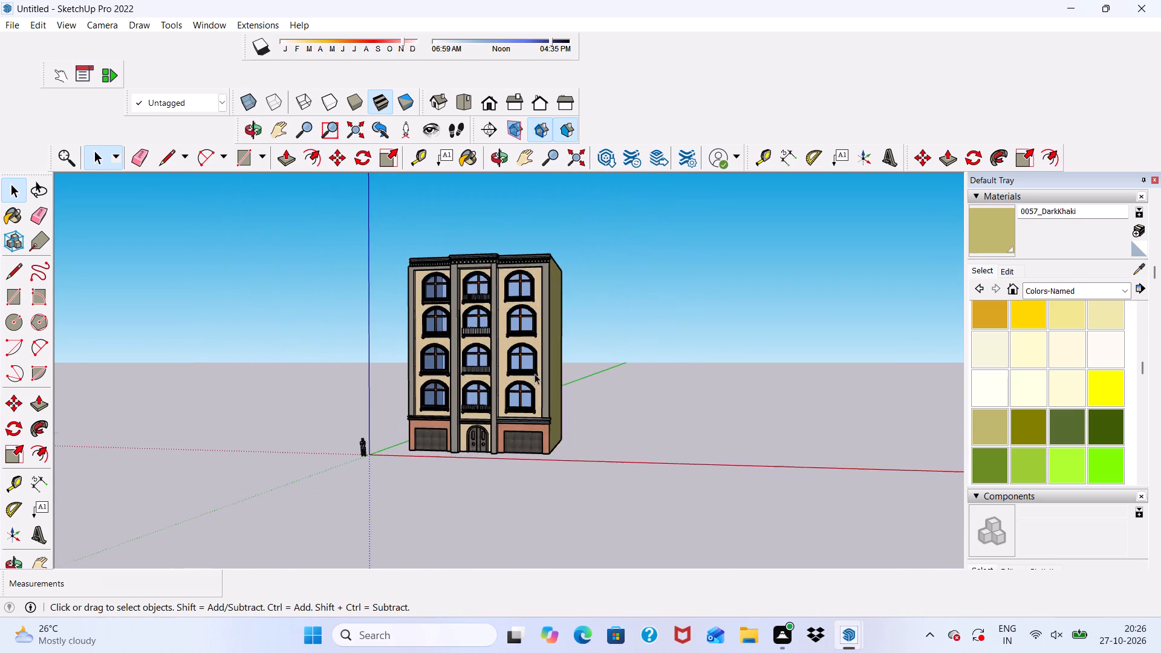
{"action": "scroll", "coordinate": [535, 374], "scroll_direction": "up", "scroll_amount": 8}
{"action": "scroll", "coordinate": [514, 276], "scroll_direction": "down", "scroll_amount": 4}
{"action": "middle_click_drag", "start_coordinate": [514, 276], "coordinate": [522, 369]}
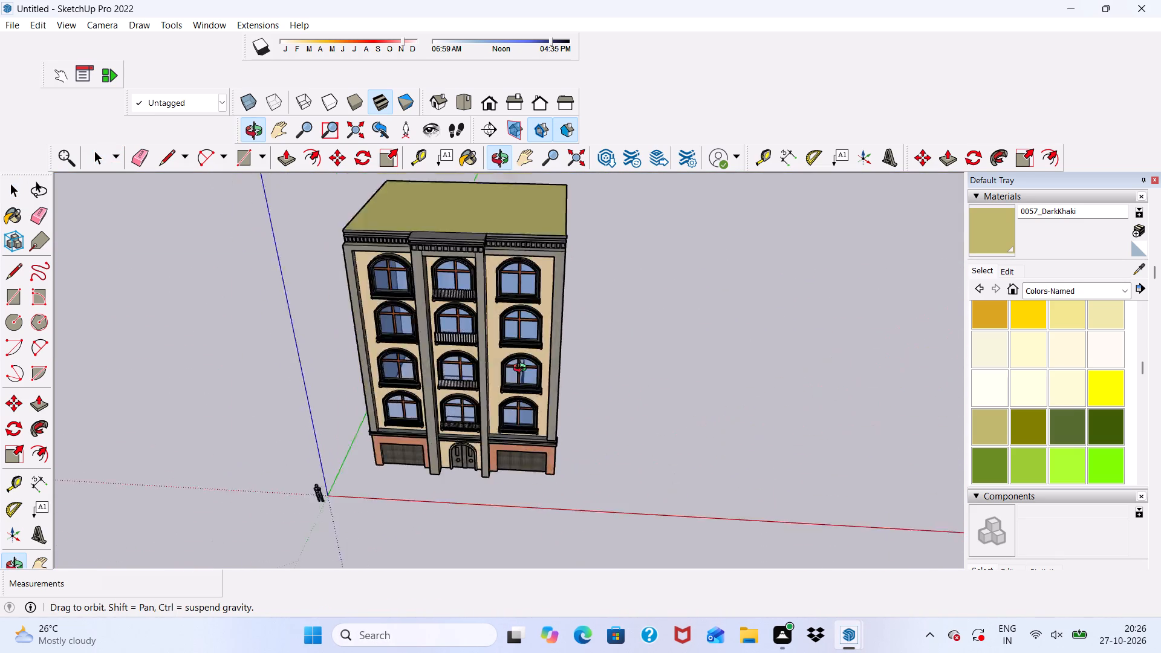
{"action": "middle_click_drag", "start_coordinate": [522, 369], "coordinate": [624, 337]}
{"action": "scroll", "coordinate": [495, 409], "scroll_direction": "up", "scroll_amount": 5}
{"action": "scroll", "coordinate": [493, 380], "scroll_direction": "down", "scroll_amount": 1}
{"action": "scroll", "coordinate": [495, 399], "scroll_direction": "up", "scroll_amount": 4}
{"action": "scroll", "coordinate": [495, 399], "scroll_direction": "down", "scroll_amount": 4}
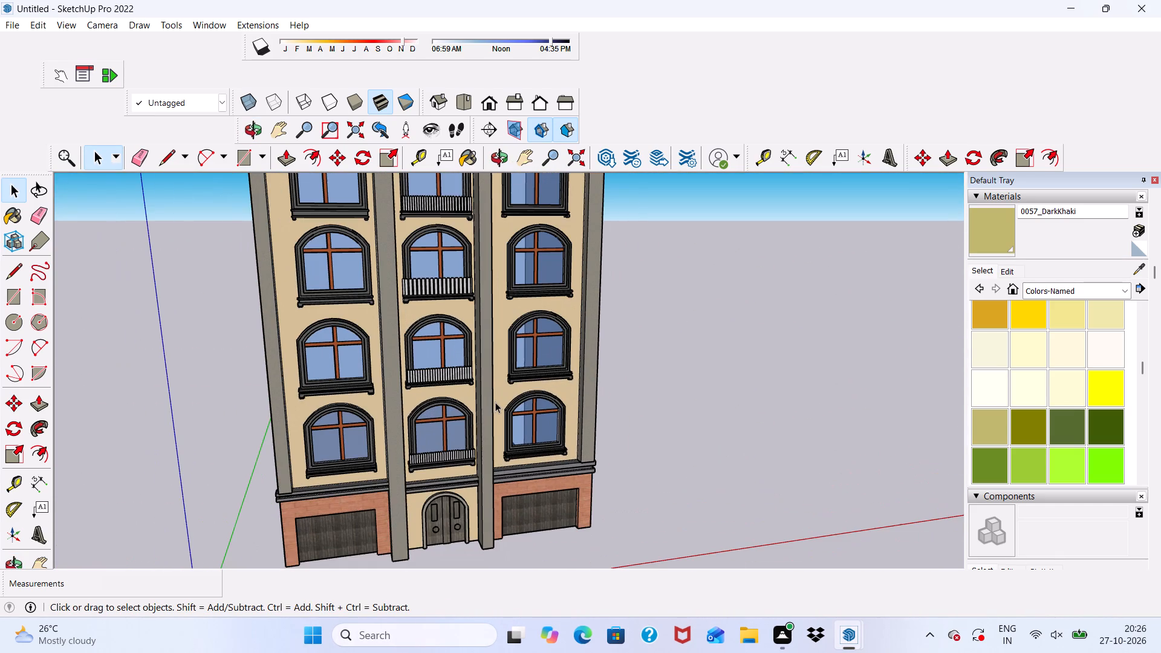
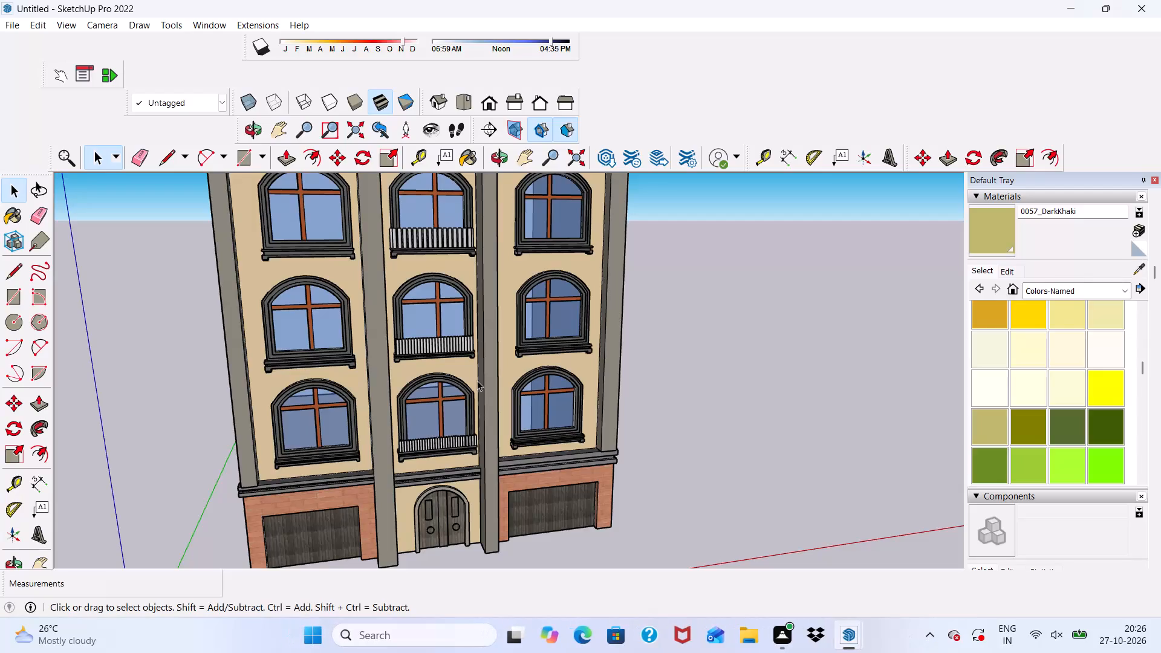
Save the model in the Documents folder as a SketchUp file named 833.
{"action": "scroll", "coordinate": [477, 380], "scroll_direction": "down", "scroll_amount": 3}
{"action": "scroll", "coordinate": [515, 341], "scroll_direction": "up", "scroll_amount": 5}
{"action": "scroll", "coordinate": [515, 341], "scroll_direction": "down", "scroll_amount": 5}
{"action": "middle_click_drag", "start_coordinate": [512, 444], "coordinate": [392, 392]}
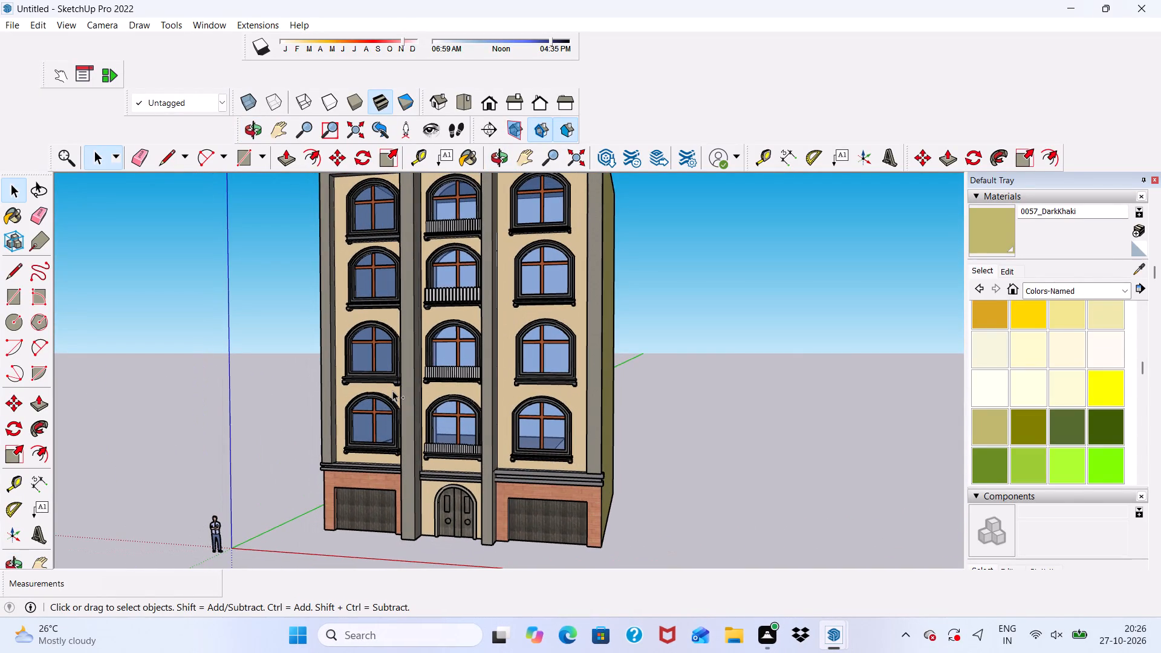
{"action": "key", "text": "ctrl+s"}
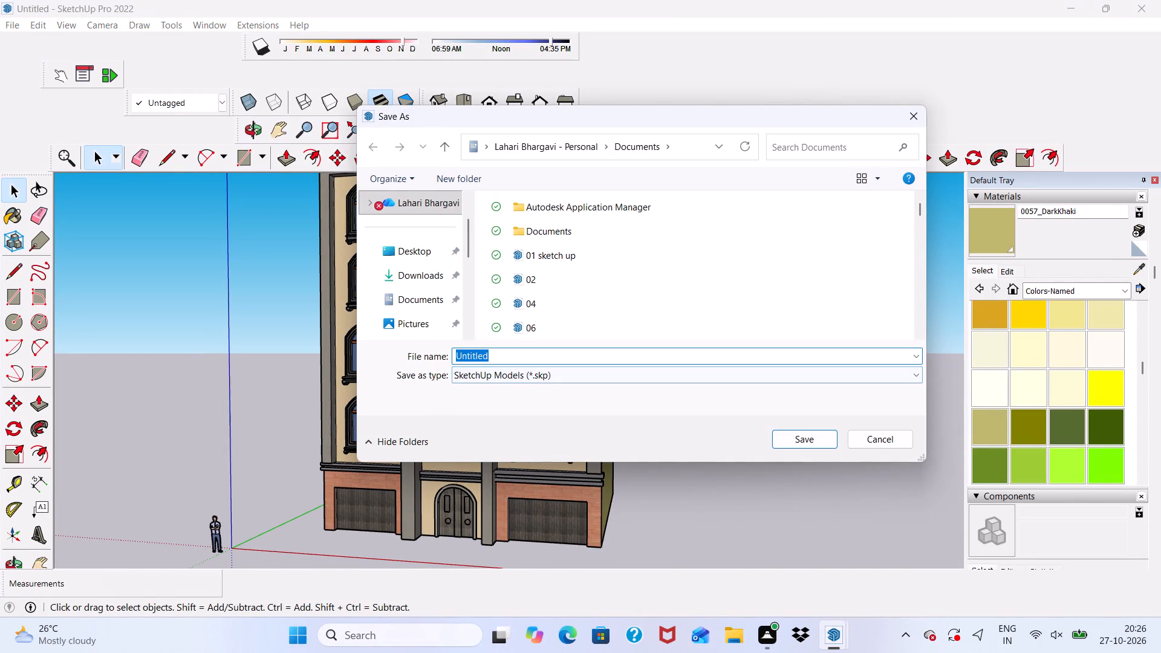
{"action": "left_click", "coordinate": [510, 357]}
{"action": "key", "text": "BackSpace"}
{"action": "key", "text": "BackSpace"}
{"action": "key", "text": "BackSpace"}
{"action": "key", "text": "BackSpace"}
{"action": "key", "text": "BackSpace"}
{"action": "key", "text": "BackSpace"}
{"action": "key", "text": "BackSpace"}
{"action": "key", "text": "BackSpace"}
{"action": "key", "text": "BackSpace"}
{"action": "key", "text": "BackSpace"}
{"action": "key", "text": "BackSpace"}
{"action": "key", "text": "BackSpace"}
{"action": "key", "text": "BackSpace"}
{"action": "key", "text": "BackSpace"}
{"action": "key", "text": "BackSpace"}
{"action": "key", "text": "BackSpace"}
{"action": "key", "text": "BackSpace"}
{"action": "key", "text": "BackSpace"}
{"action": "key", "text": "BackSpace"}
{"action": "key", "text": "BackSpace"}
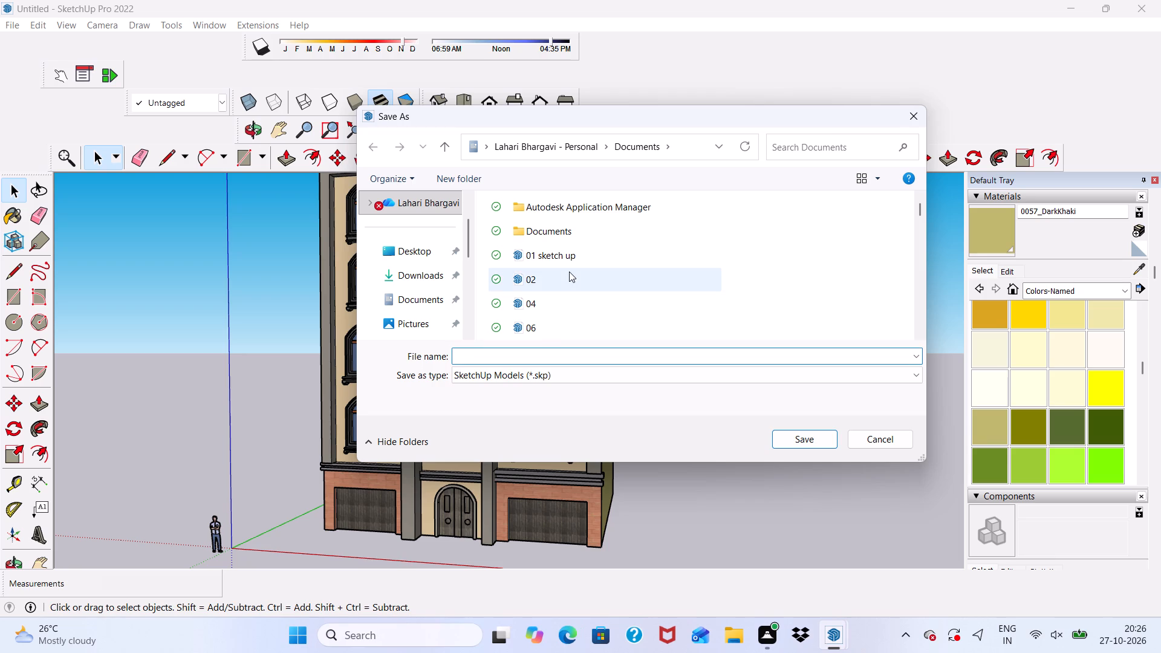
{"action": "type", "text": "833"}
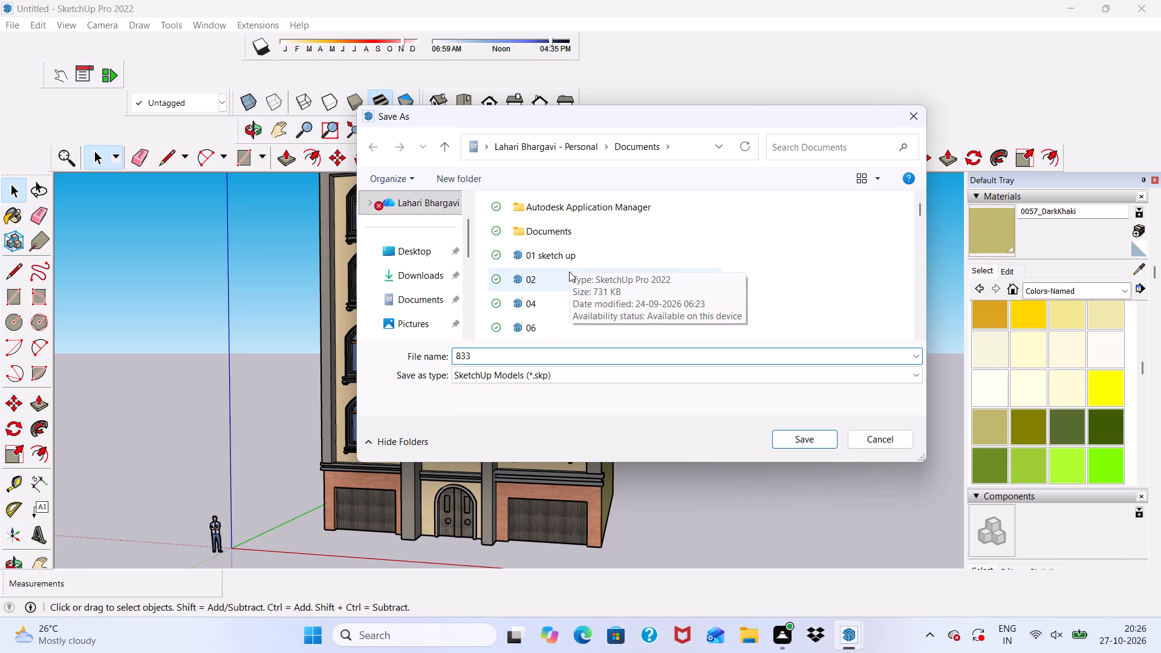
{"action": "left_click", "coordinate": [802, 438]}
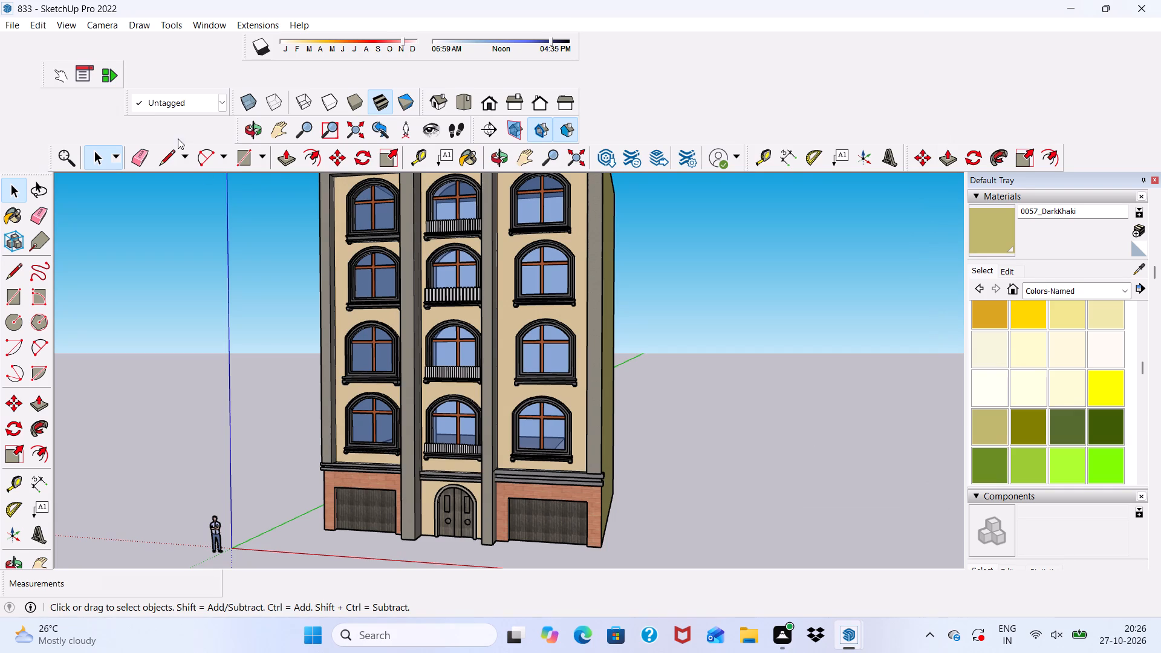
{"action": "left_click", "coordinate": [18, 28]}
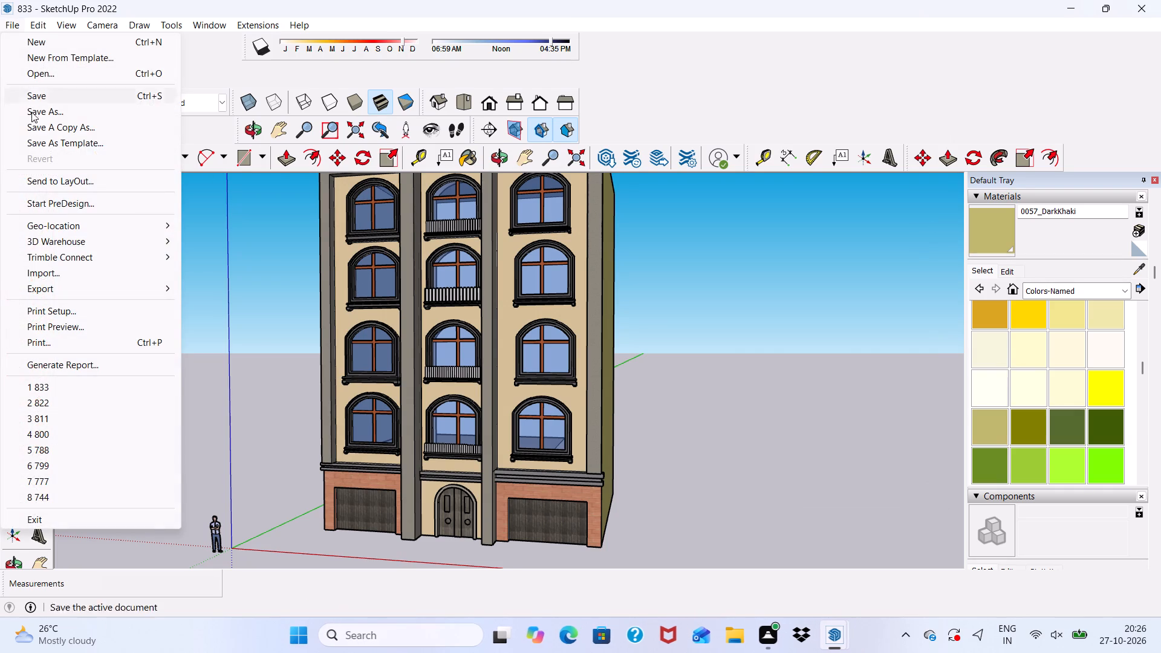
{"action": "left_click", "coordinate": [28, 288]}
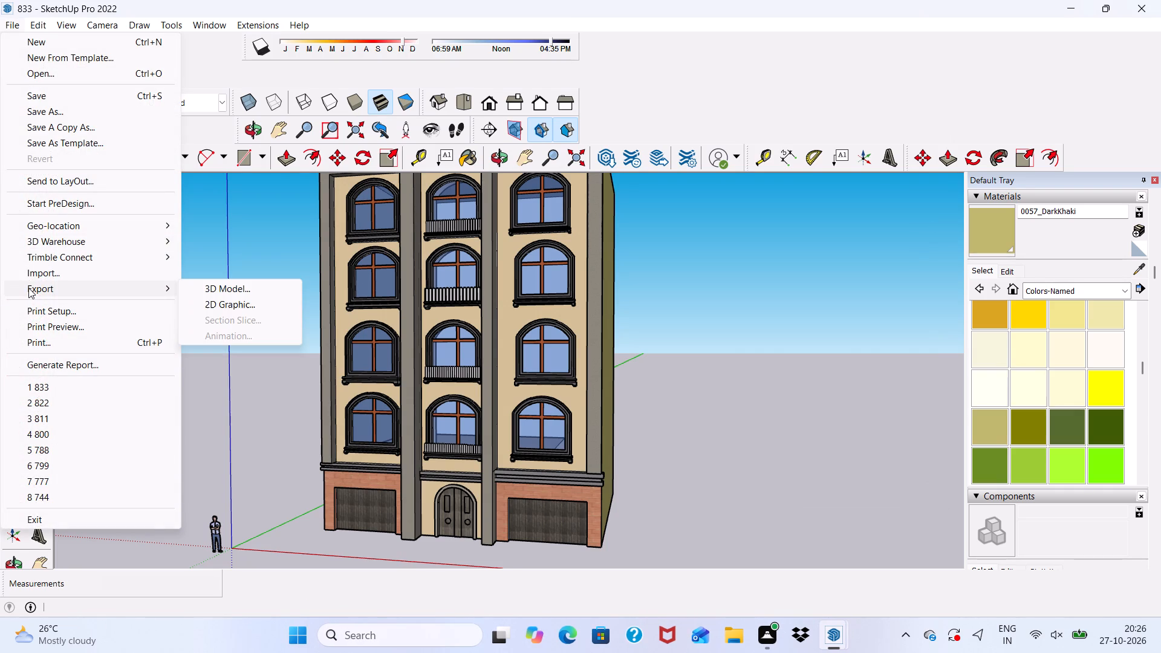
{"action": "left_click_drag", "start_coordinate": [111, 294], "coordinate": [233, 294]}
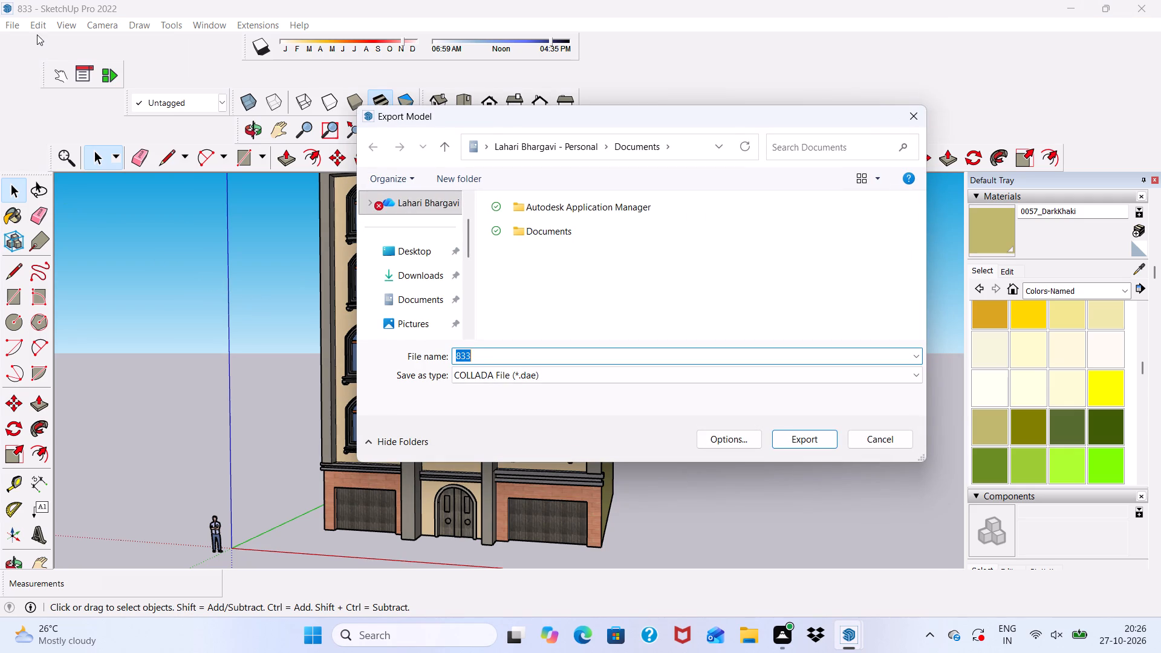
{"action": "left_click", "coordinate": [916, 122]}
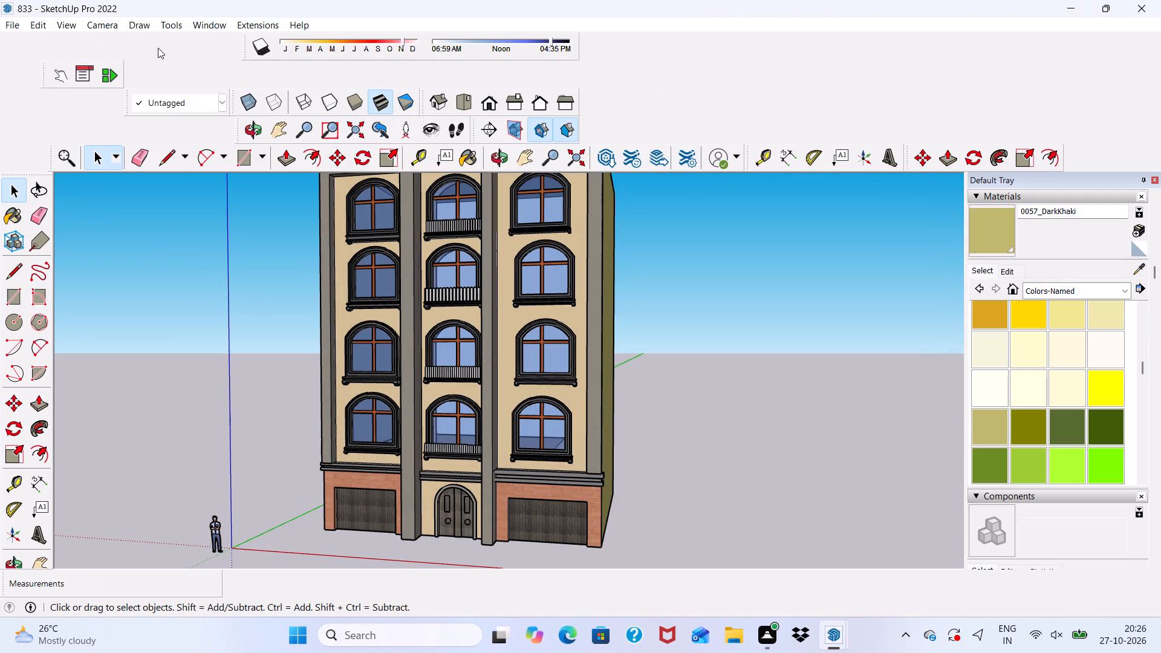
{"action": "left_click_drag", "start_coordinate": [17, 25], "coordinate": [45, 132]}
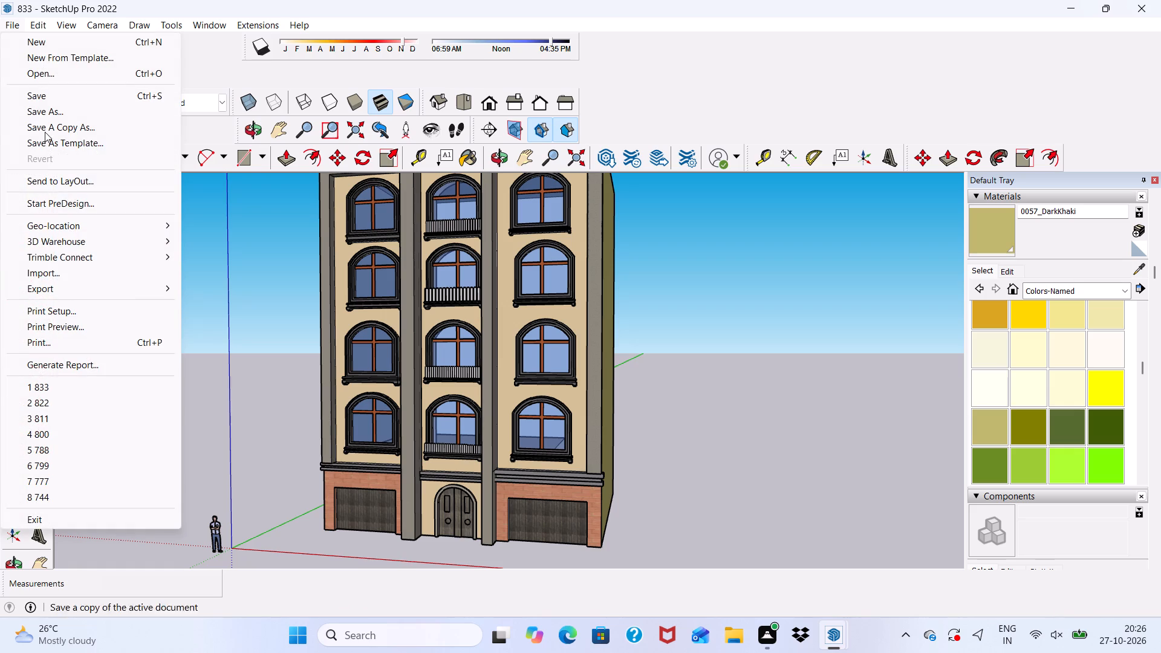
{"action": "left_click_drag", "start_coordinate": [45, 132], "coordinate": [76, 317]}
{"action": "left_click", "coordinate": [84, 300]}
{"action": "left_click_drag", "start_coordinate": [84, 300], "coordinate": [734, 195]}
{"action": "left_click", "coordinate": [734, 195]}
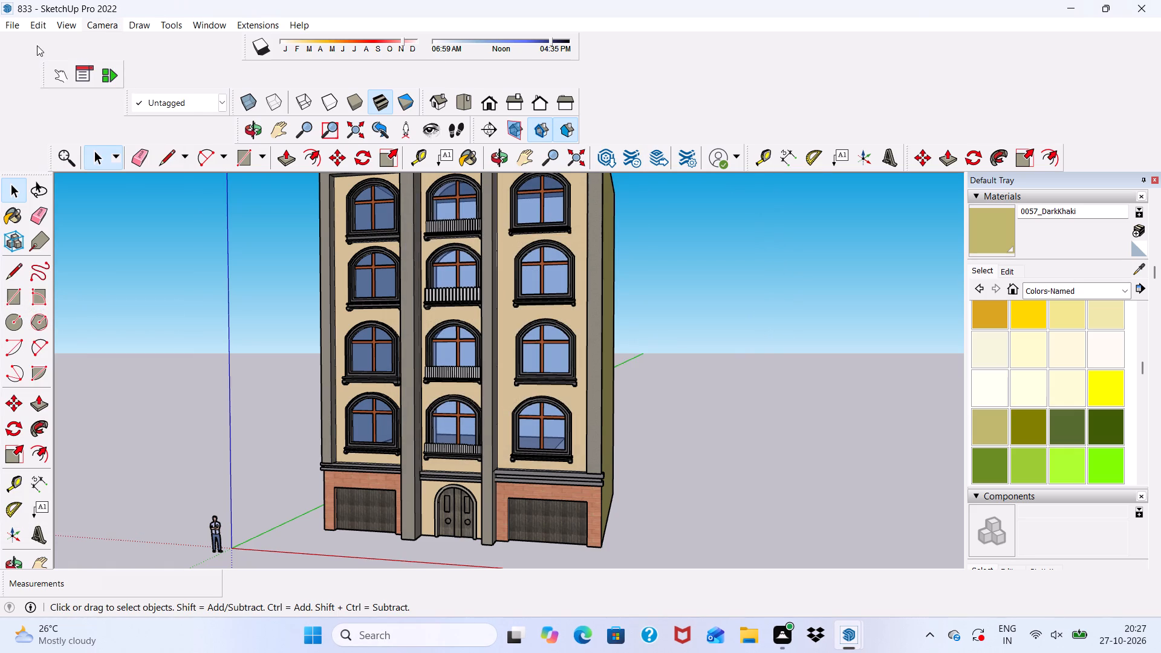
Export the current front view as a 2D JPEG image named 833pdf in the Documents folder.
{"action": "left_click", "coordinate": [10, 25]}
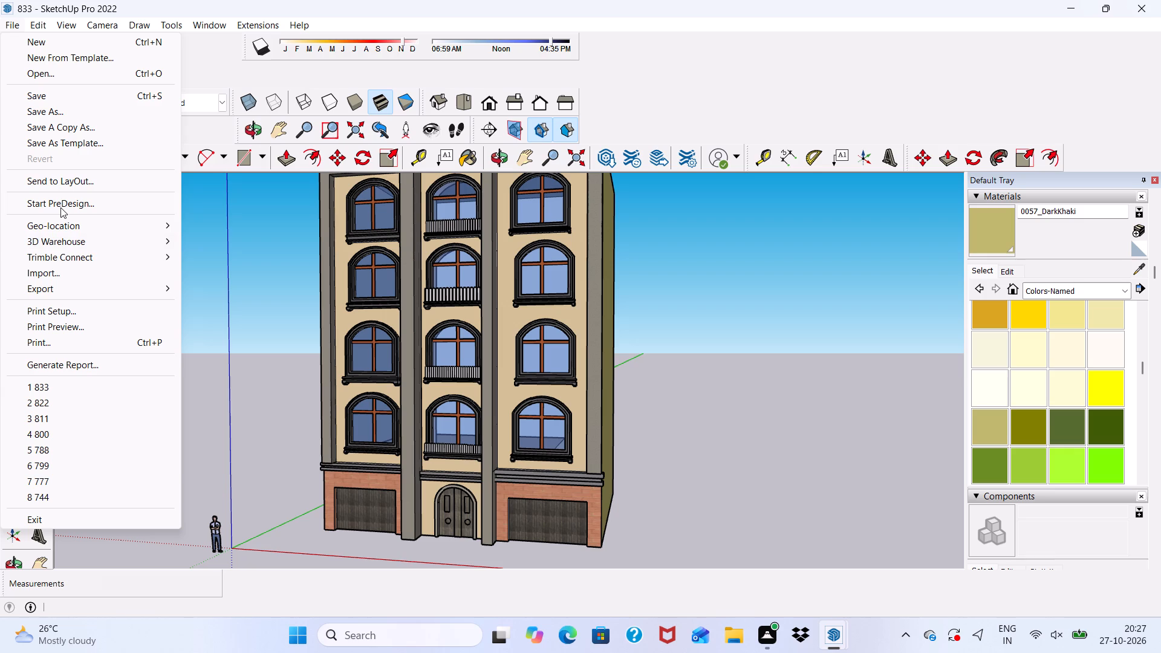
{"action": "left_click_drag", "start_coordinate": [65, 287], "coordinate": [167, 304]}
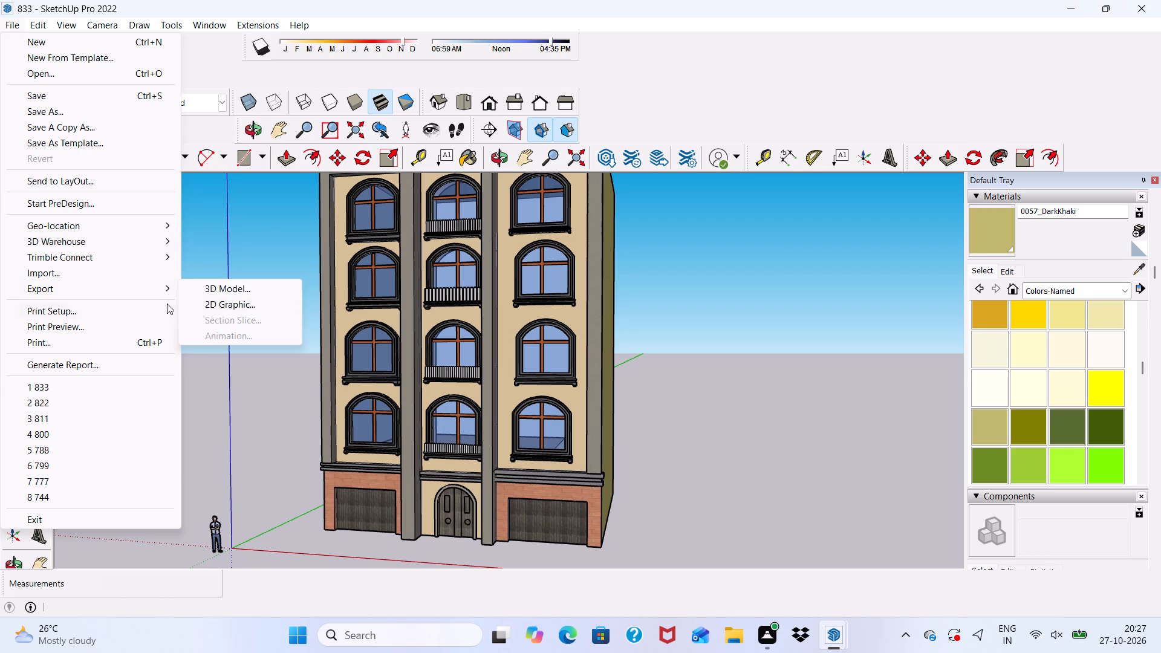
{"action": "left_click_drag", "start_coordinate": [167, 304], "coordinate": [207, 301]}
{"action": "left_click", "coordinate": [207, 301]}
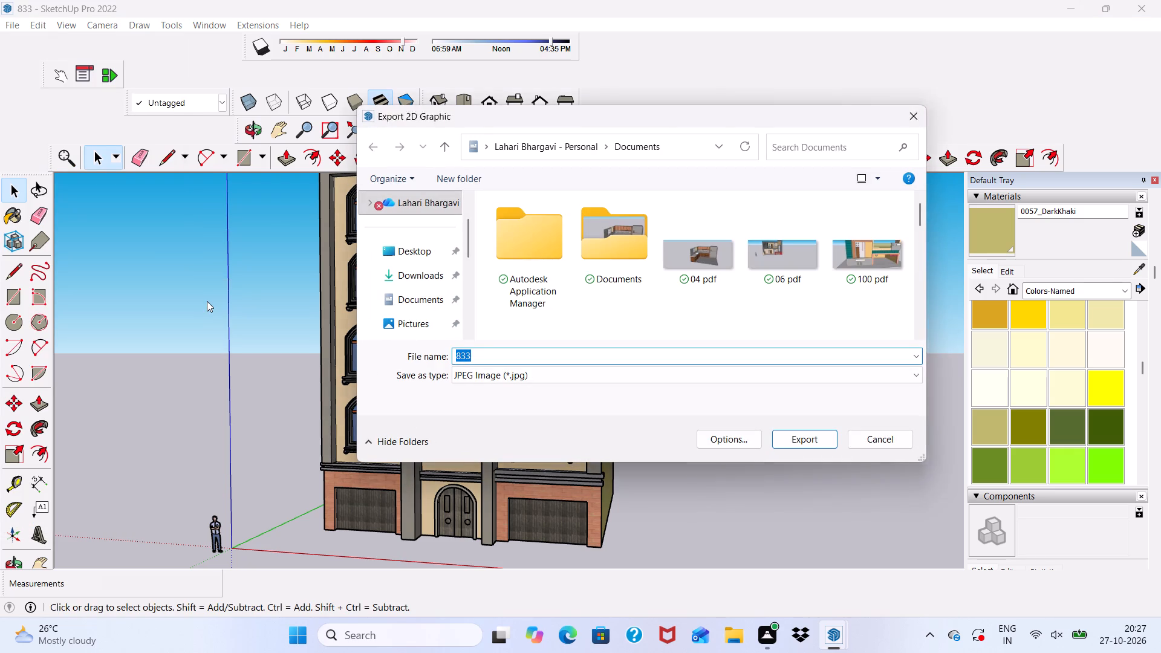
{"action": "left_click", "coordinate": [484, 352]}
{"action": "type", "text": "pdf"}
{"action": "left_click", "coordinate": [813, 440]}
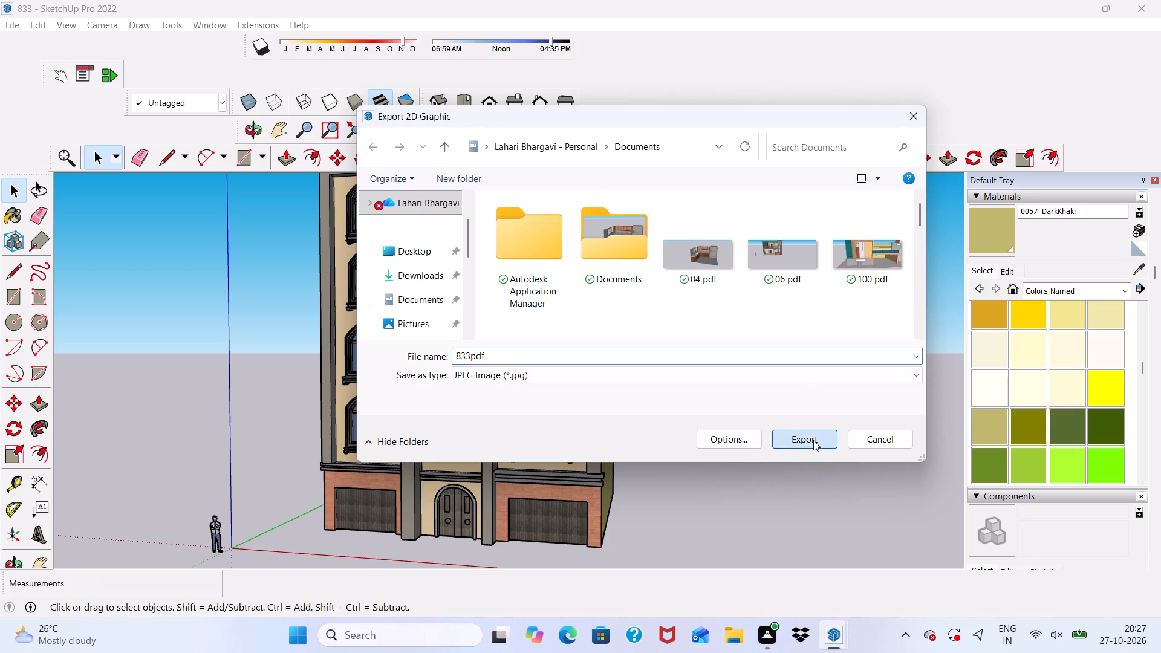
Examine the finished building from the side, from above and from the front.
{"action": "scroll", "coordinate": [813, 435], "scroll_direction": "up", "scroll_amount": 1}
{"action": "scroll", "coordinate": [766, 411], "scroll_direction": "down", "scroll_amount": 5}
{"action": "middle_click_drag", "start_coordinate": [696, 437], "coordinate": [383, 576]}
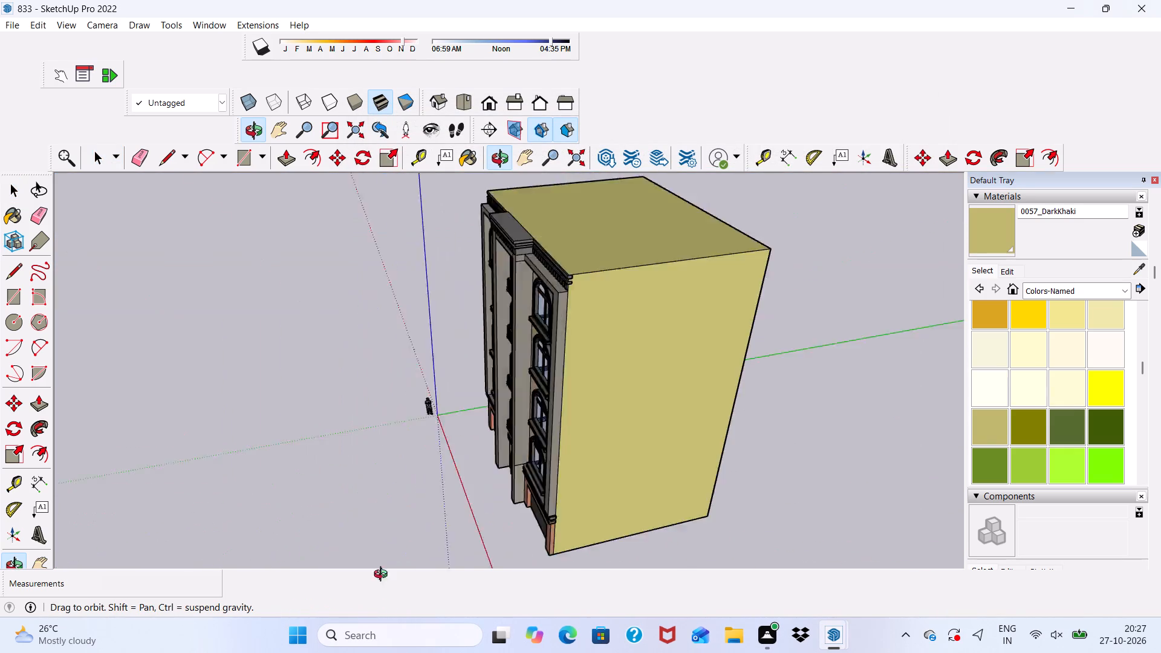
{"action": "middle_click_drag", "start_coordinate": [383, 576], "coordinate": [717, 467]}
{"action": "scroll", "coordinate": [537, 541], "scroll_direction": "up", "scroll_amount": 2}
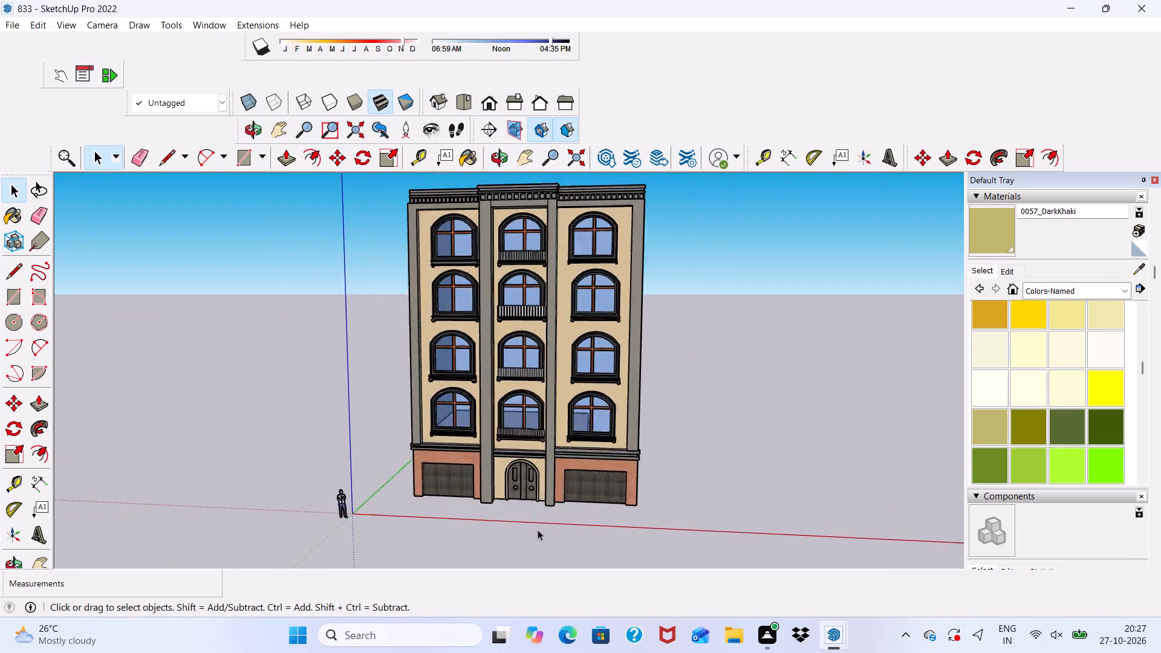
{"action": "scroll", "coordinate": [538, 530], "scroll_direction": "up", "scroll_amount": 3}
{"action": "scroll", "coordinate": [543, 442], "scroll_direction": "up", "scroll_amount": 2}
{"action": "scroll", "coordinate": [543, 442], "scroll_direction": "down", "scroll_amount": 5}
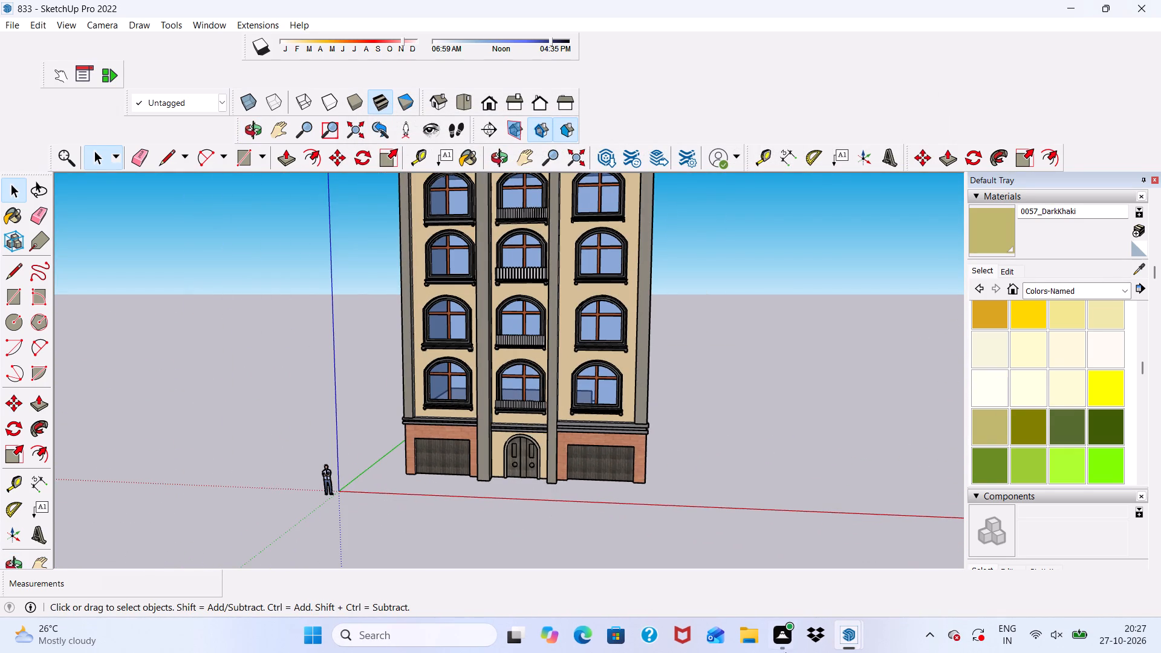